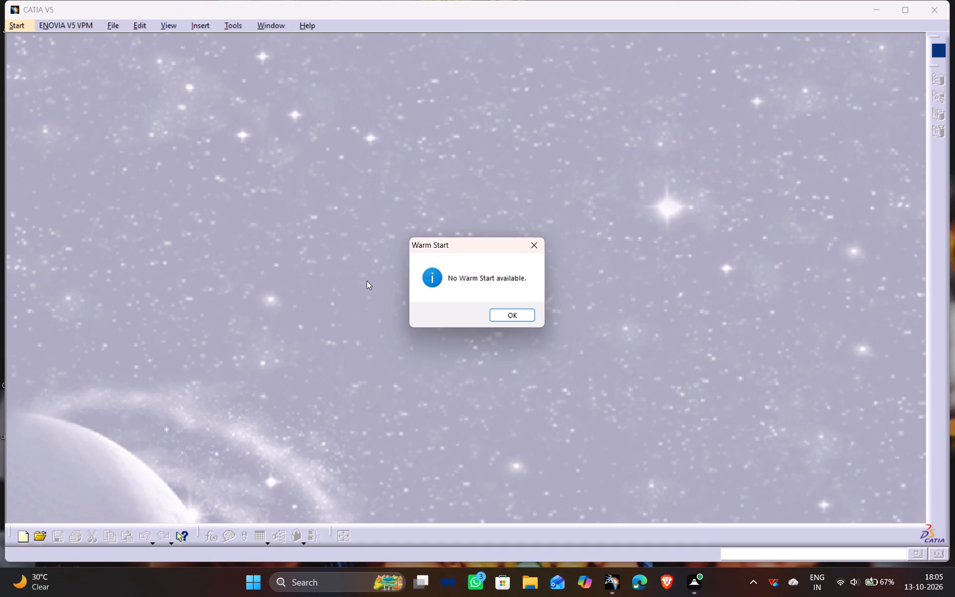
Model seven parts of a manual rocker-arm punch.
Close the startup notice and the default empty product, and start a new part in Part Design in a maximized window.
{"action": "left_click", "coordinate": [517, 316]}
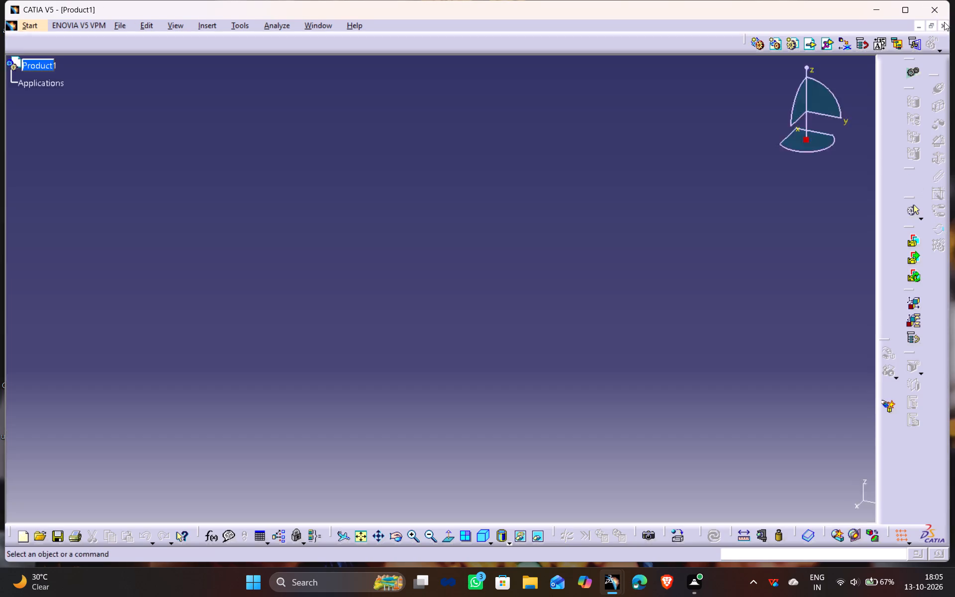
{"action": "left_click", "coordinate": [944, 22]}
{"action": "left_click", "coordinate": [21, 24]}
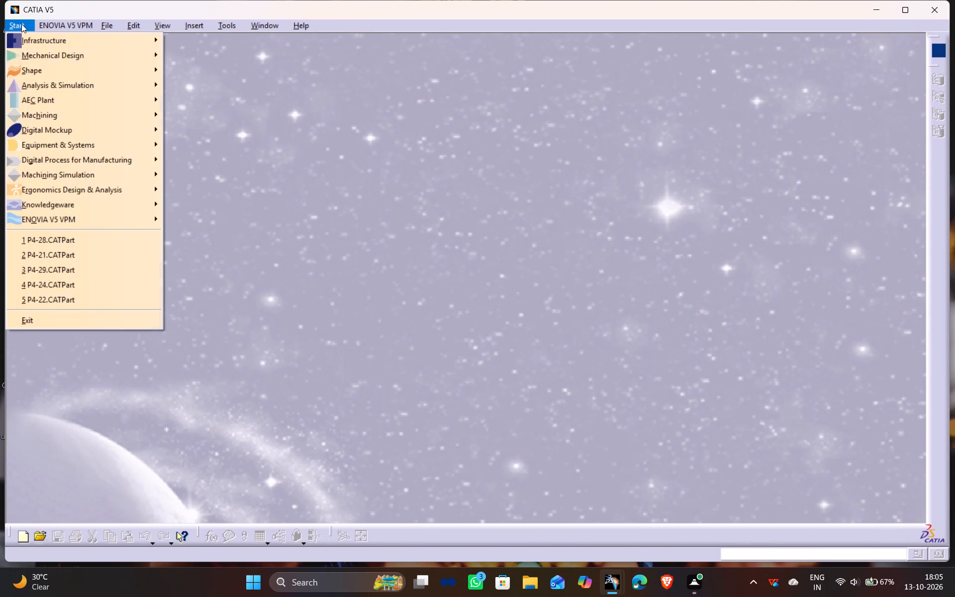
{"action": "left_click", "coordinate": [253, 57]}
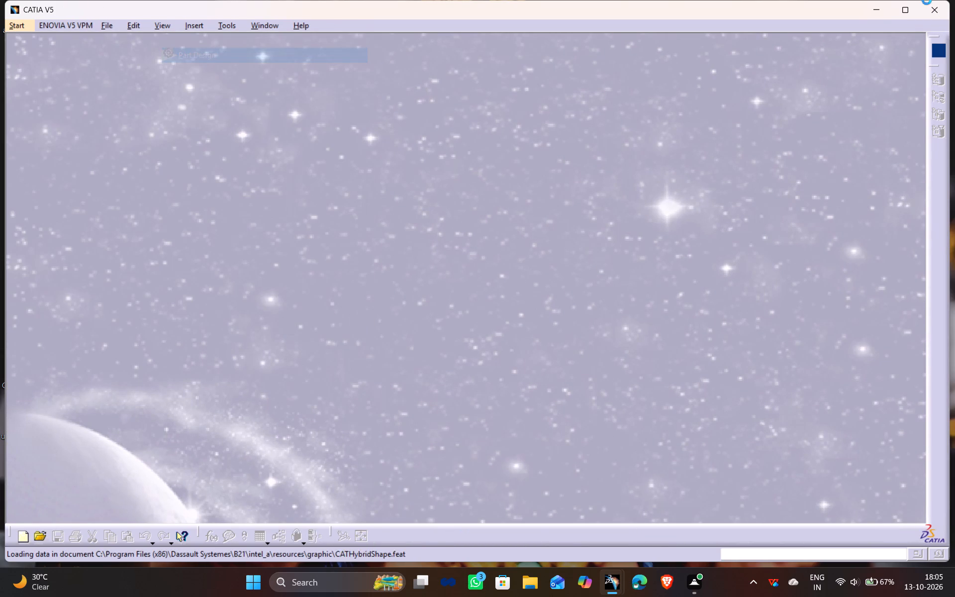
{"action": "left_click", "coordinate": [914, 10]}
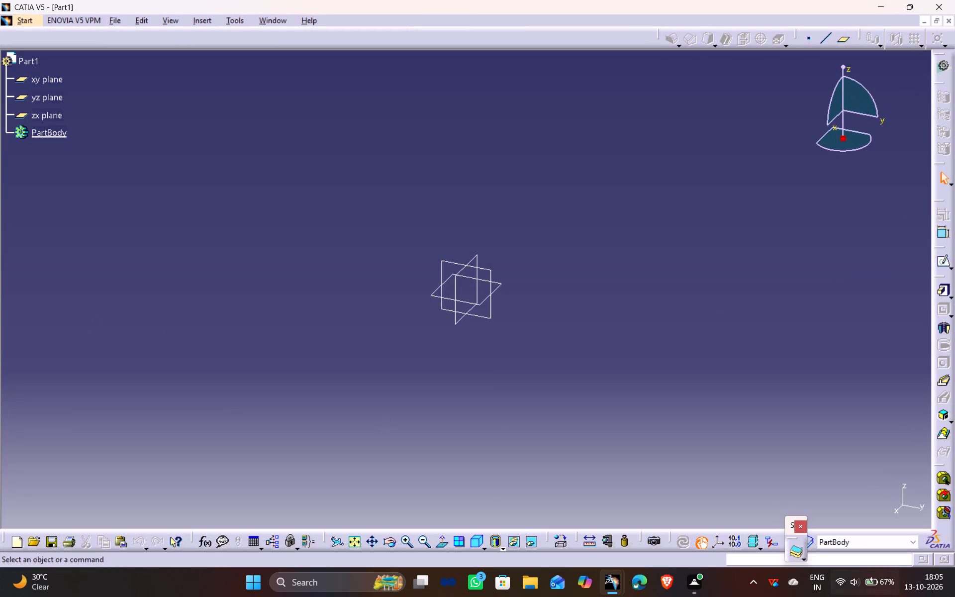
{"action": "left_click", "coordinate": [799, 527]}
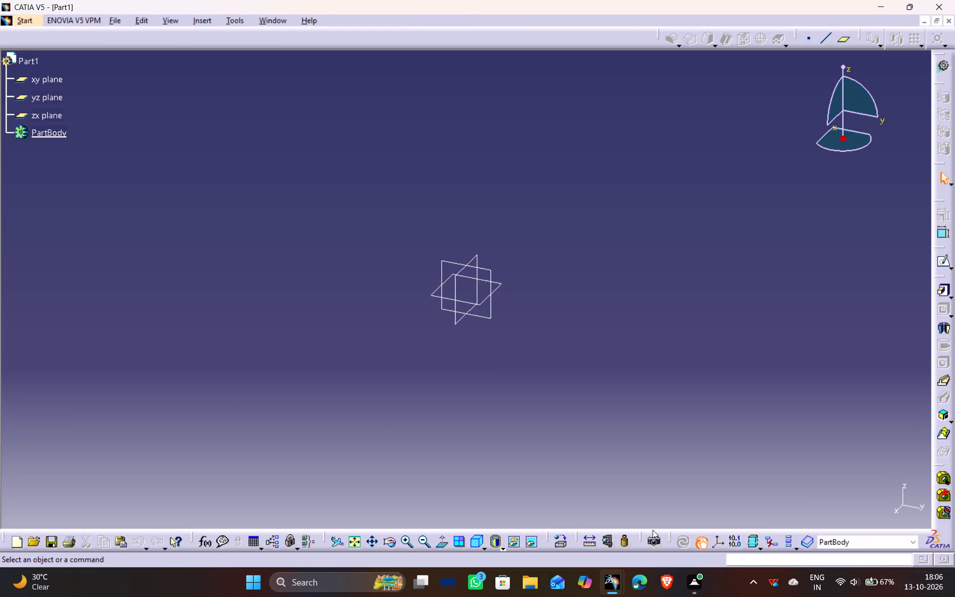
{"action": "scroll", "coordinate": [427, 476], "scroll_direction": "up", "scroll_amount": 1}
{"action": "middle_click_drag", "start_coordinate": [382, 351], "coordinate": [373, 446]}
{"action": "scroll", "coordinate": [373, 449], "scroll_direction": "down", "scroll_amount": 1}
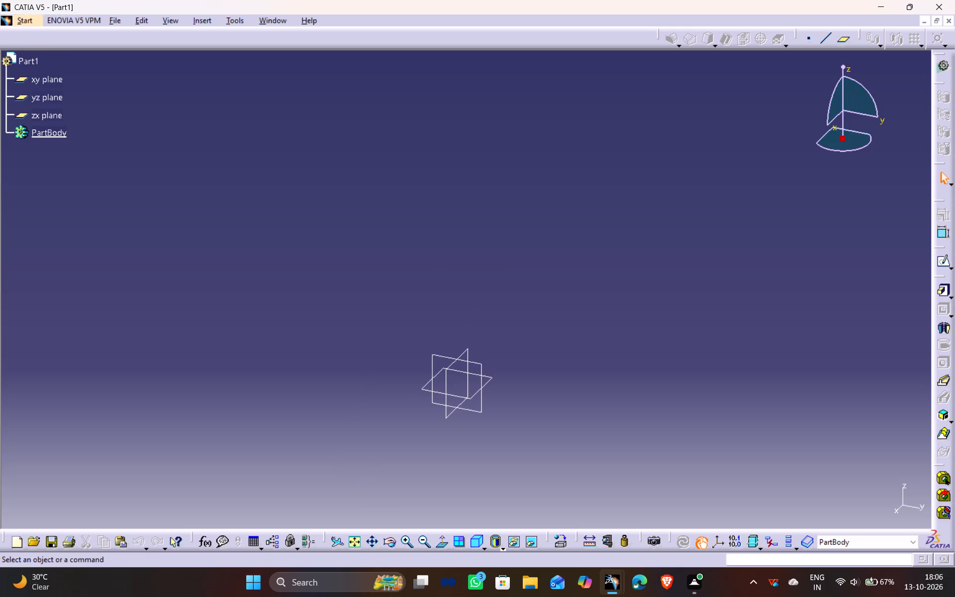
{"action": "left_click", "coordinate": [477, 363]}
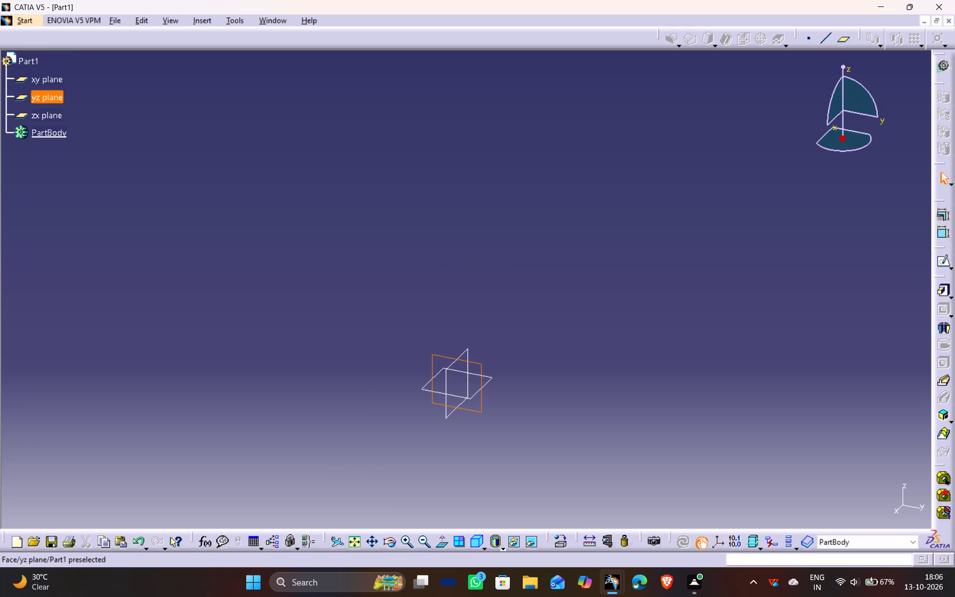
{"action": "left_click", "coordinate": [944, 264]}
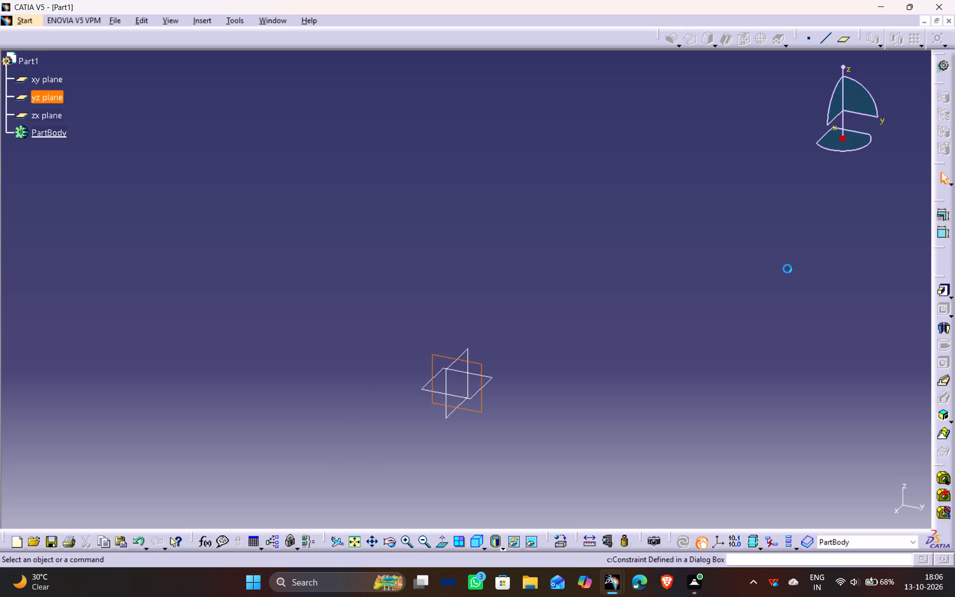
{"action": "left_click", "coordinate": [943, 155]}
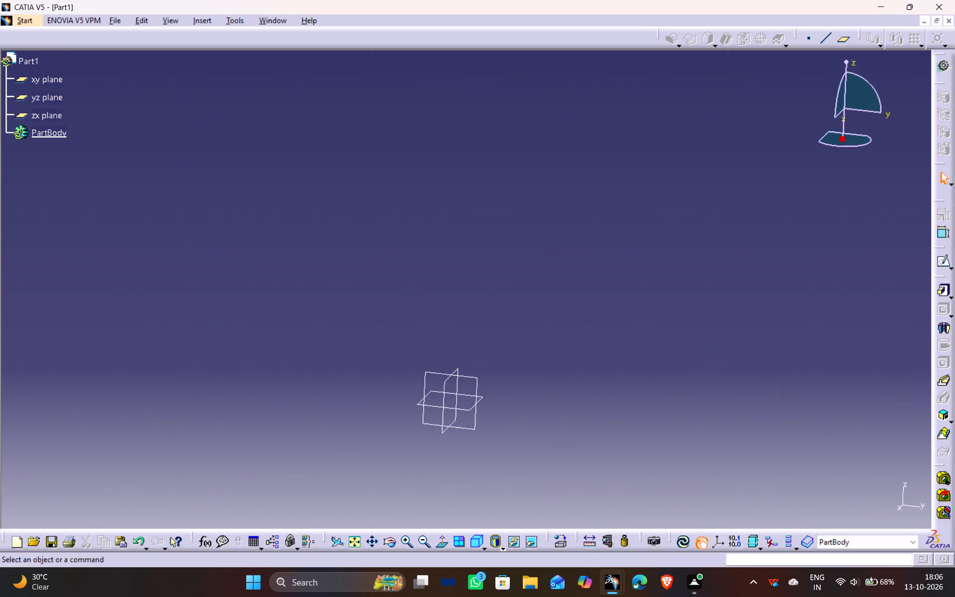
Create a positioned sketch on the yz plane with implicit origin and orientation.
{"action": "left_click", "coordinate": [952, 264]}
{"action": "left_click", "coordinate": [946, 284]}
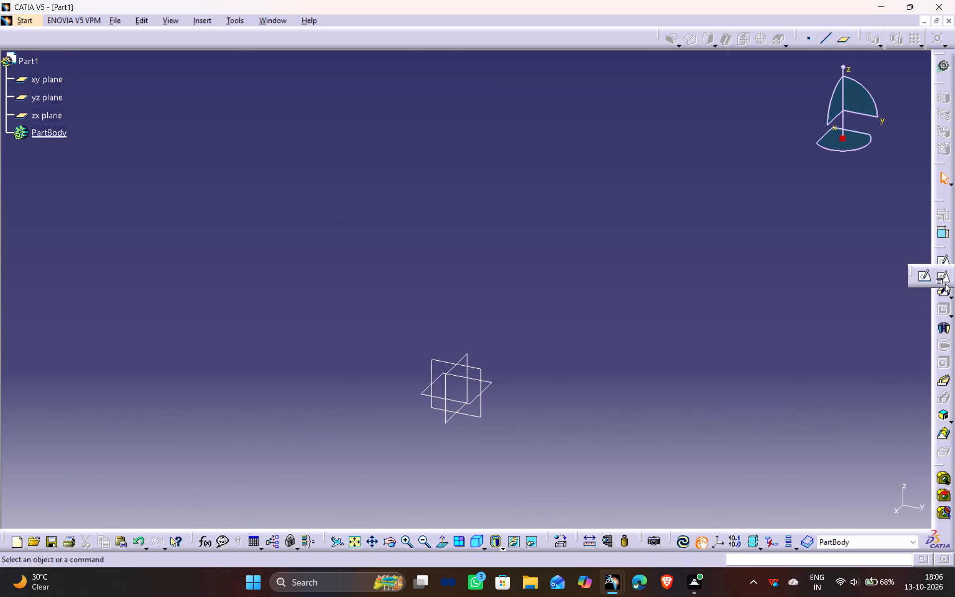
{"action": "left_click", "coordinate": [942, 276]}
{"action": "left_click", "coordinate": [479, 366]}
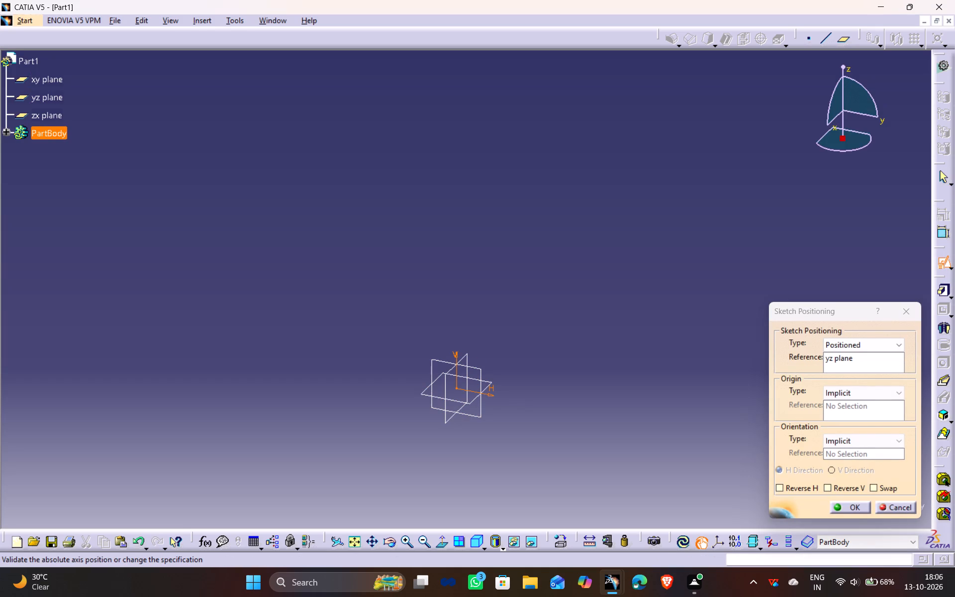
{"action": "left_click", "coordinate": [855, 511]}
{"action": "scroll", "coordinate": [820, 511], "scroll_direction": "down", "scroll_amount": 1}
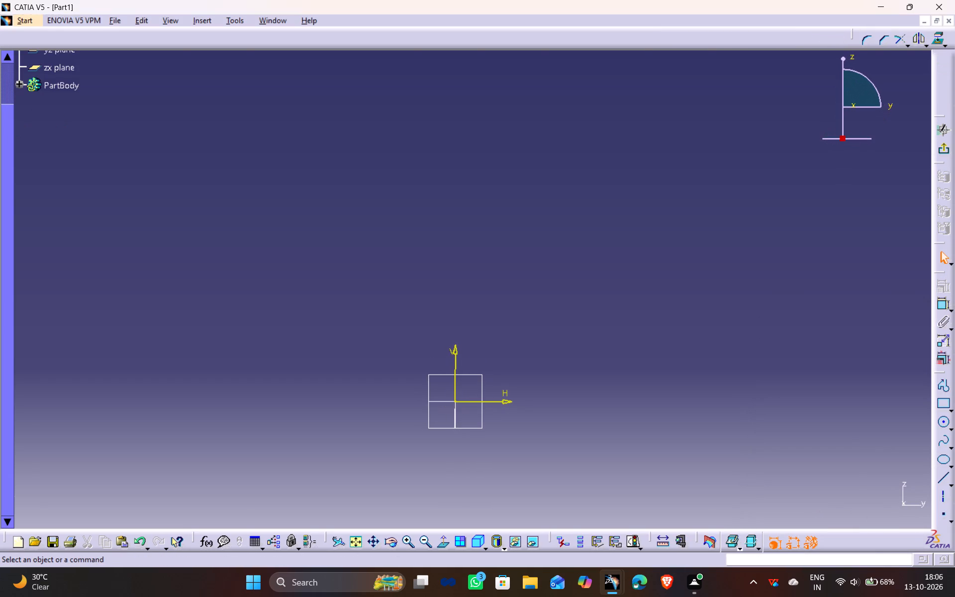
{"action": "left_click", "coordinate": [820, 511]}
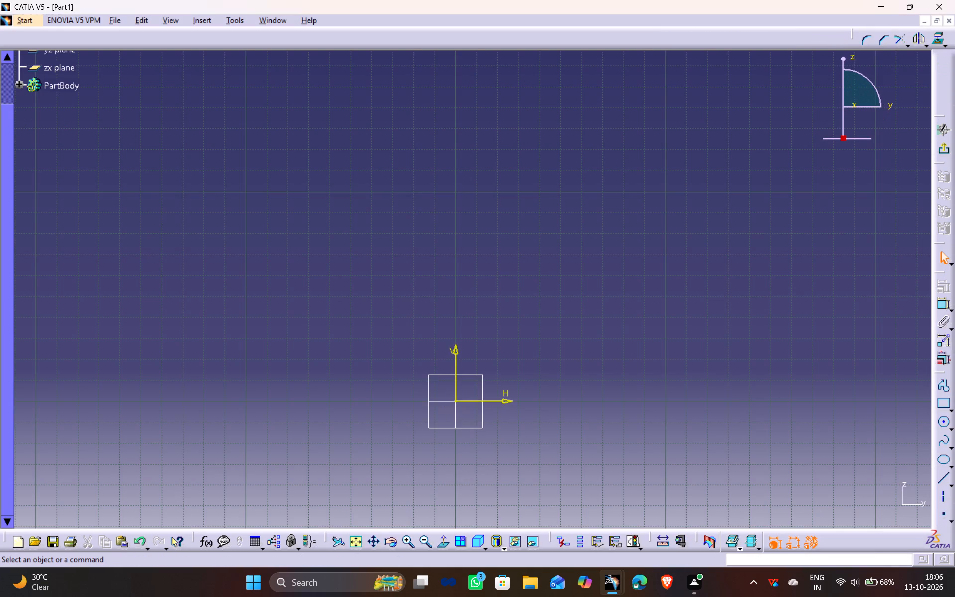
{"action": "left_click", "coordinate": [820, 511]}
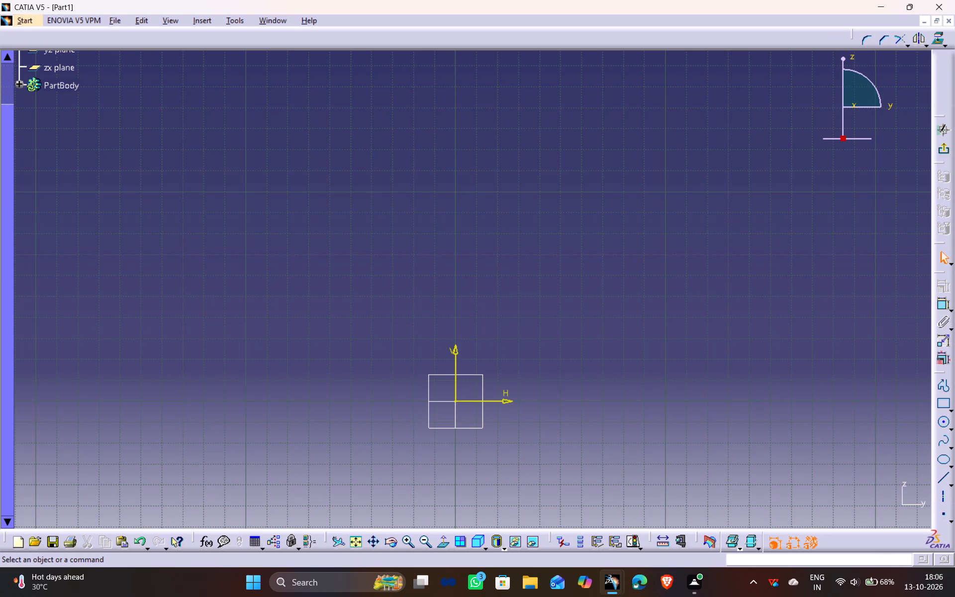
{"action": "left_click", "coordinate": [820, 511]}
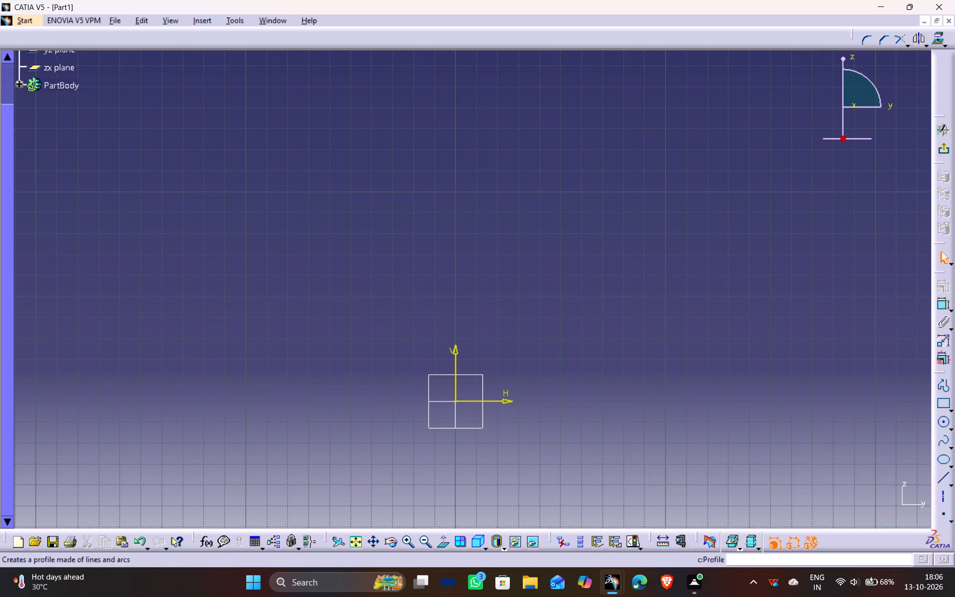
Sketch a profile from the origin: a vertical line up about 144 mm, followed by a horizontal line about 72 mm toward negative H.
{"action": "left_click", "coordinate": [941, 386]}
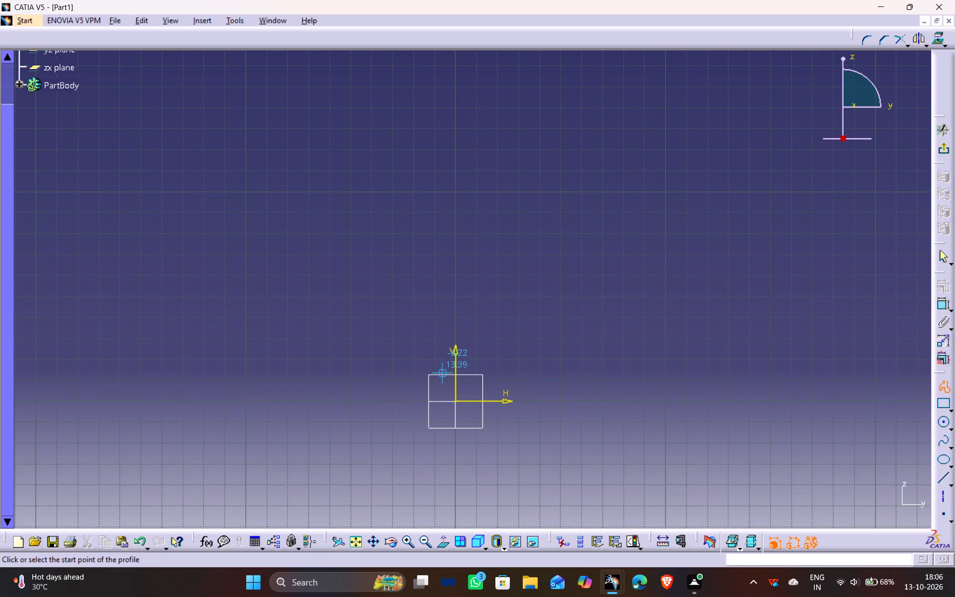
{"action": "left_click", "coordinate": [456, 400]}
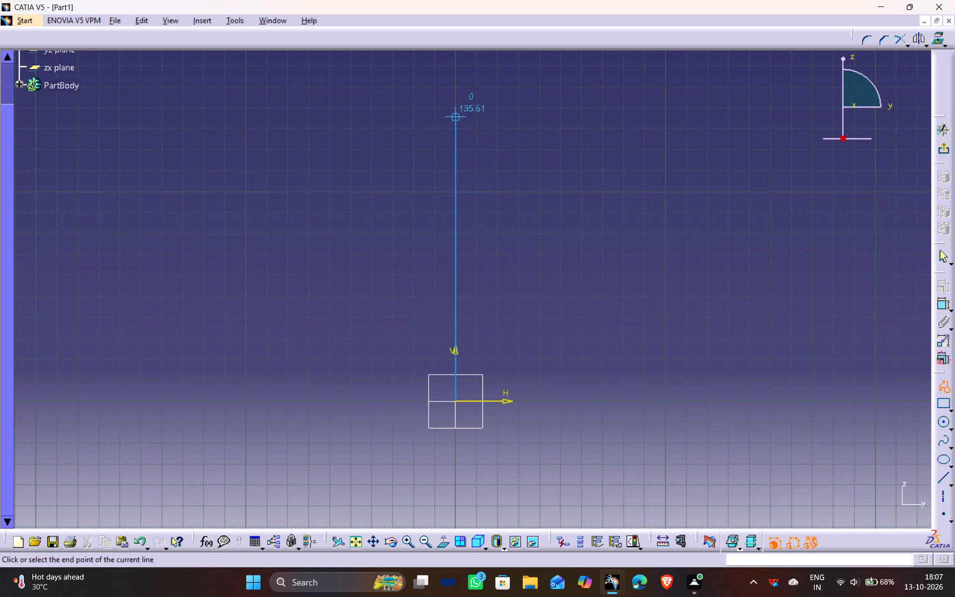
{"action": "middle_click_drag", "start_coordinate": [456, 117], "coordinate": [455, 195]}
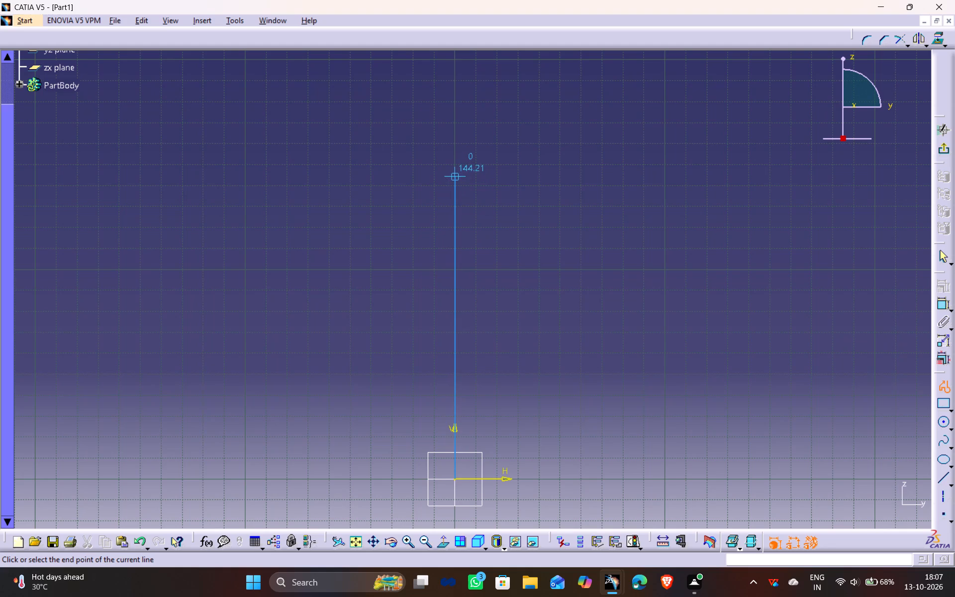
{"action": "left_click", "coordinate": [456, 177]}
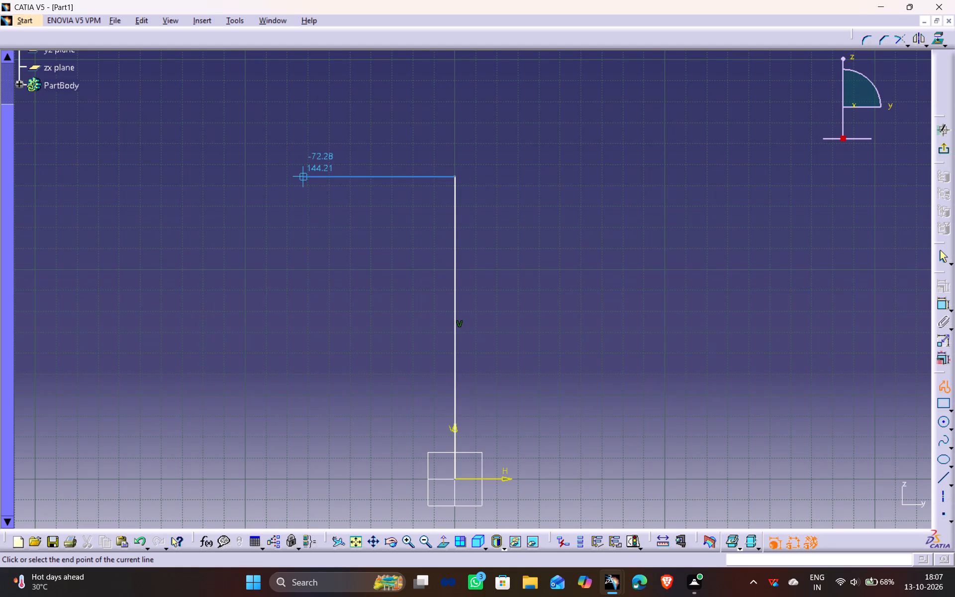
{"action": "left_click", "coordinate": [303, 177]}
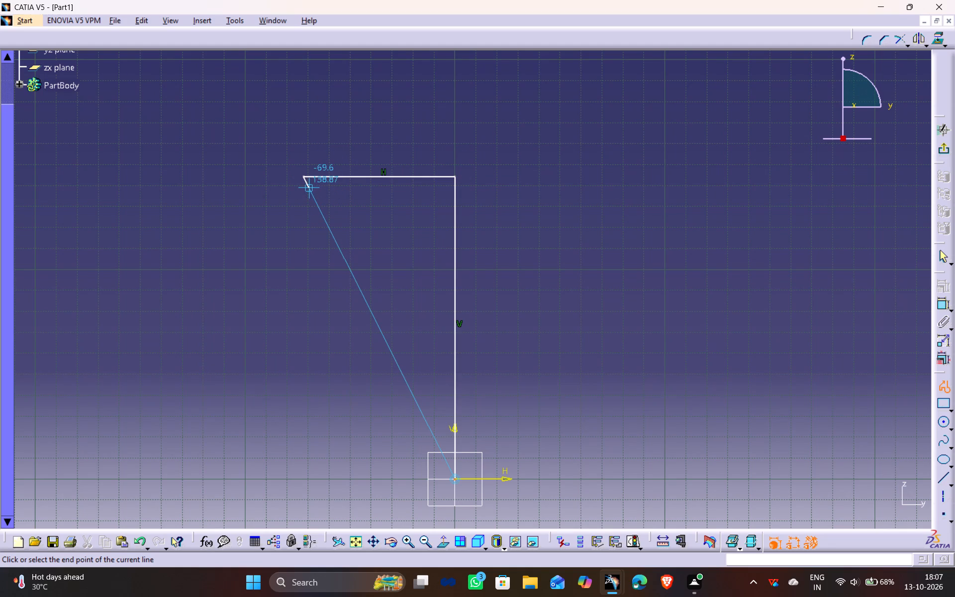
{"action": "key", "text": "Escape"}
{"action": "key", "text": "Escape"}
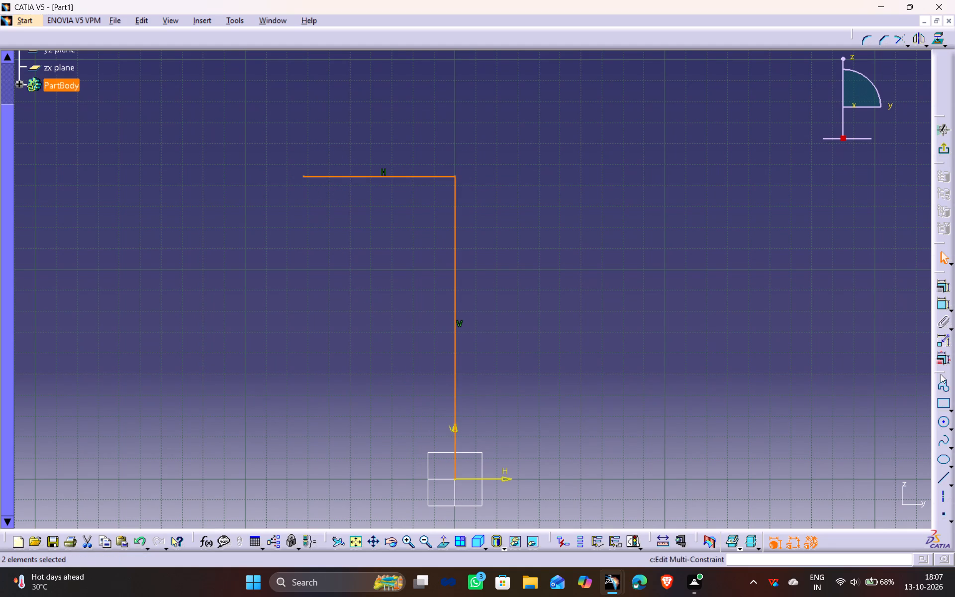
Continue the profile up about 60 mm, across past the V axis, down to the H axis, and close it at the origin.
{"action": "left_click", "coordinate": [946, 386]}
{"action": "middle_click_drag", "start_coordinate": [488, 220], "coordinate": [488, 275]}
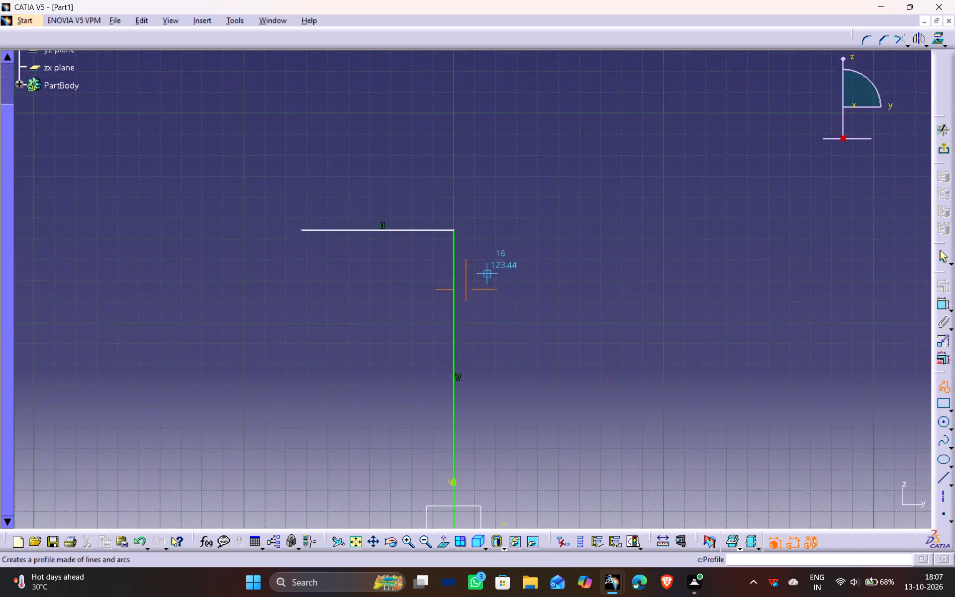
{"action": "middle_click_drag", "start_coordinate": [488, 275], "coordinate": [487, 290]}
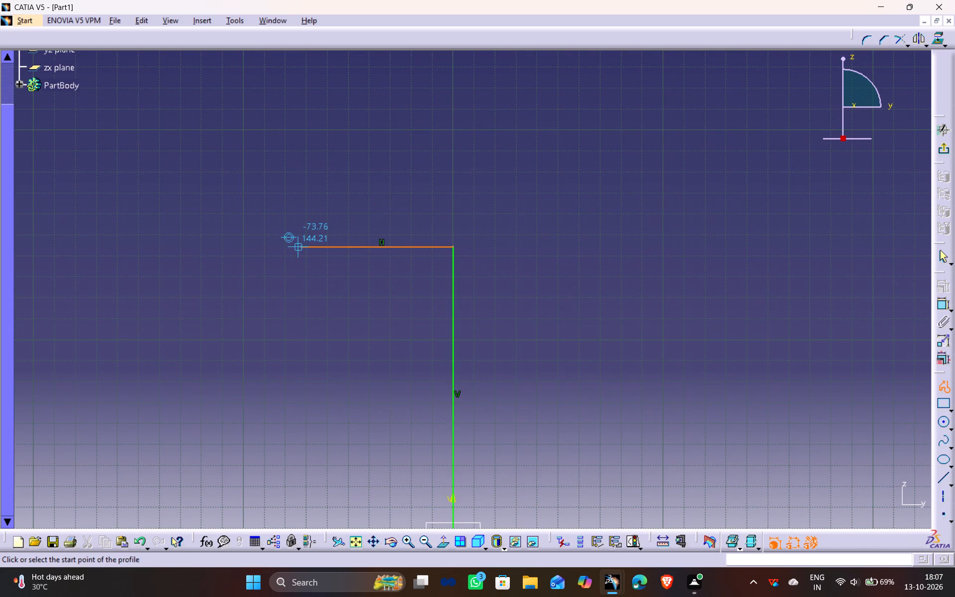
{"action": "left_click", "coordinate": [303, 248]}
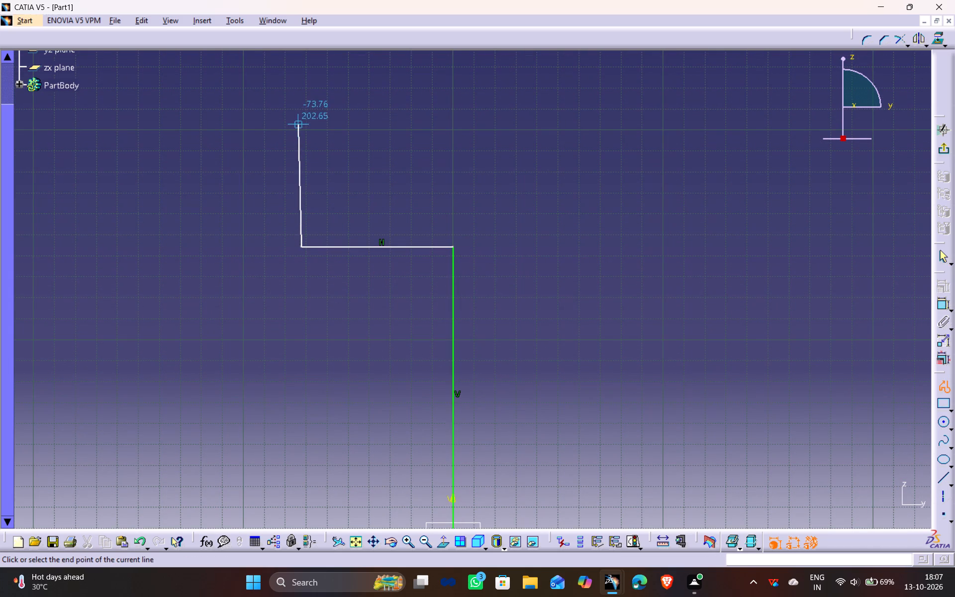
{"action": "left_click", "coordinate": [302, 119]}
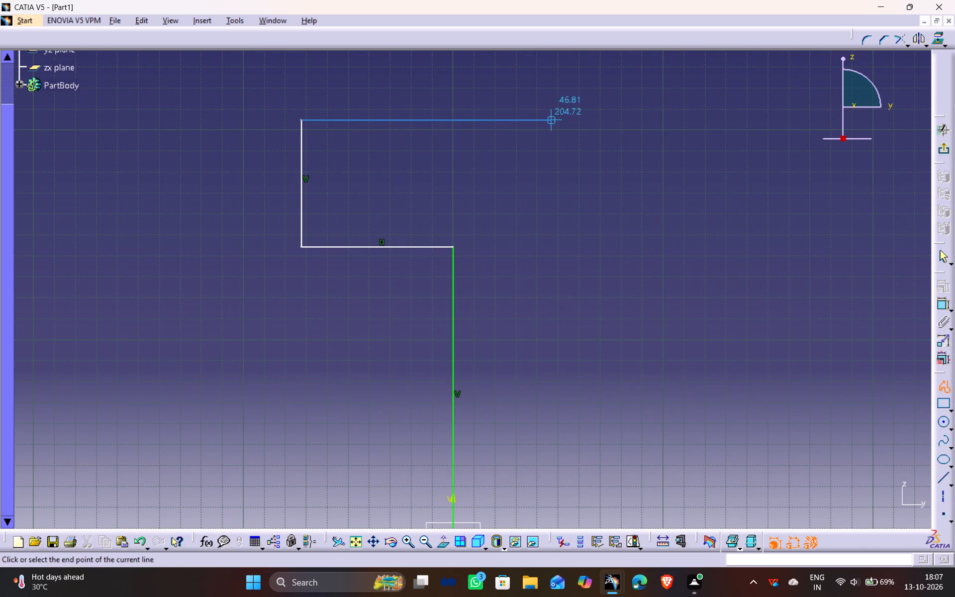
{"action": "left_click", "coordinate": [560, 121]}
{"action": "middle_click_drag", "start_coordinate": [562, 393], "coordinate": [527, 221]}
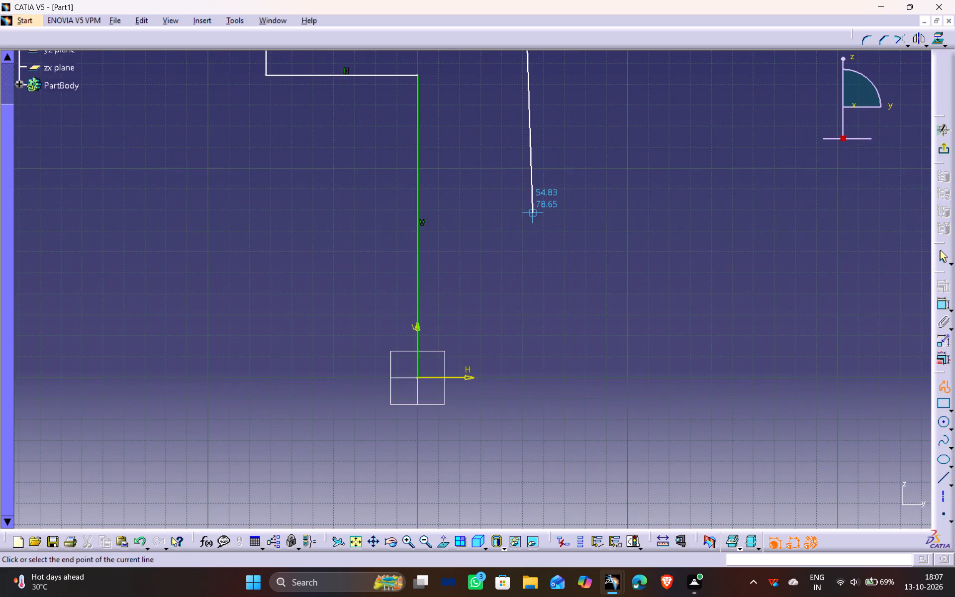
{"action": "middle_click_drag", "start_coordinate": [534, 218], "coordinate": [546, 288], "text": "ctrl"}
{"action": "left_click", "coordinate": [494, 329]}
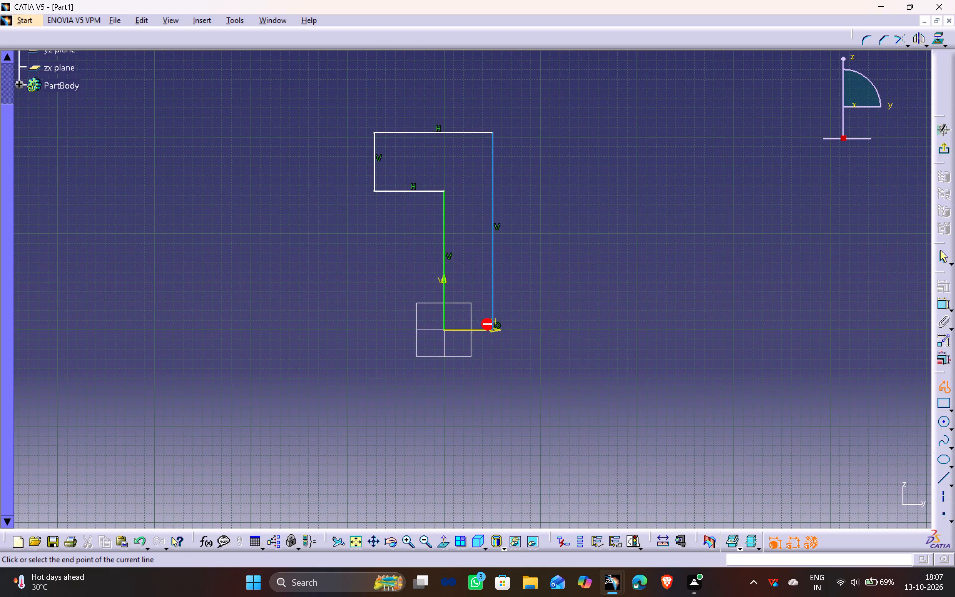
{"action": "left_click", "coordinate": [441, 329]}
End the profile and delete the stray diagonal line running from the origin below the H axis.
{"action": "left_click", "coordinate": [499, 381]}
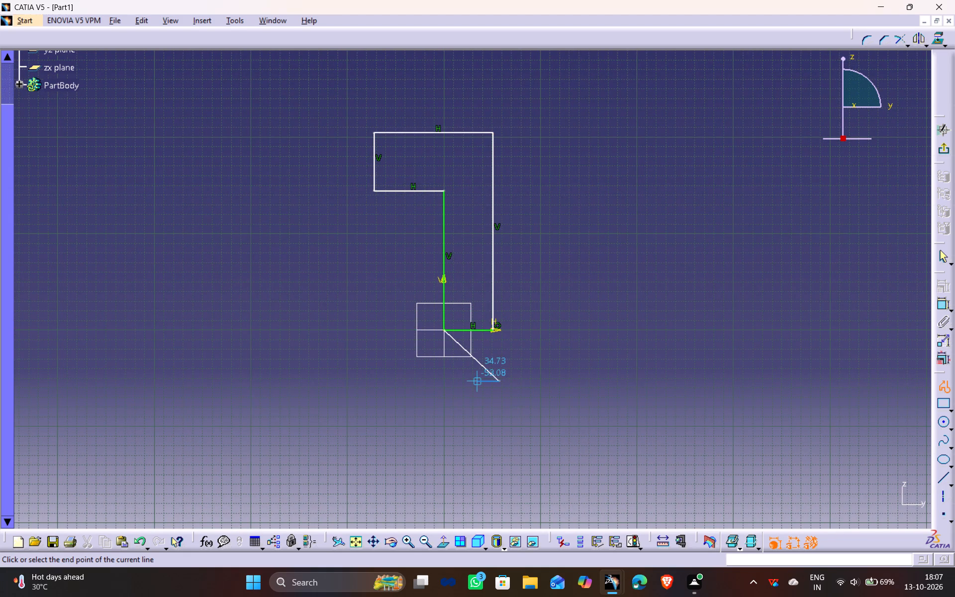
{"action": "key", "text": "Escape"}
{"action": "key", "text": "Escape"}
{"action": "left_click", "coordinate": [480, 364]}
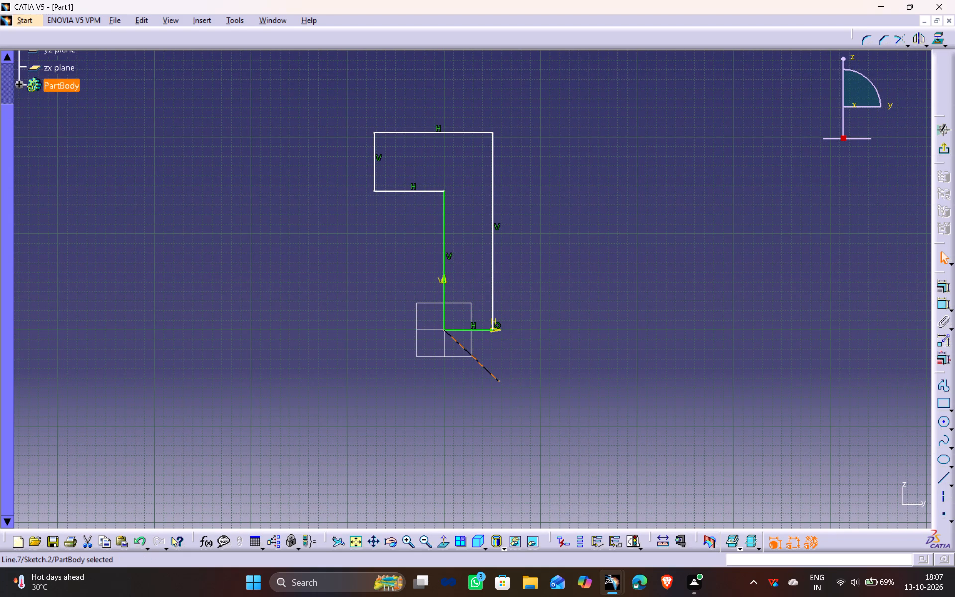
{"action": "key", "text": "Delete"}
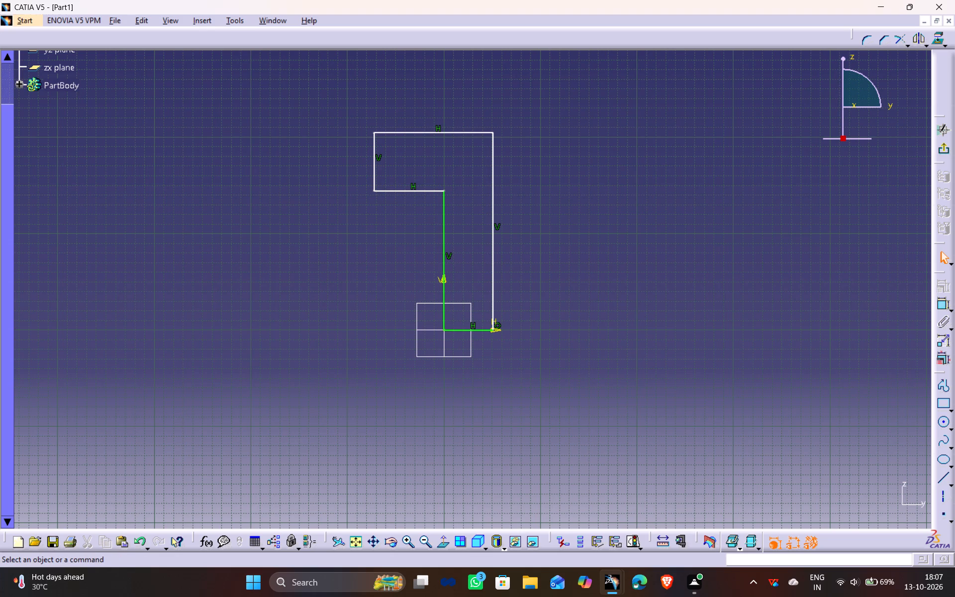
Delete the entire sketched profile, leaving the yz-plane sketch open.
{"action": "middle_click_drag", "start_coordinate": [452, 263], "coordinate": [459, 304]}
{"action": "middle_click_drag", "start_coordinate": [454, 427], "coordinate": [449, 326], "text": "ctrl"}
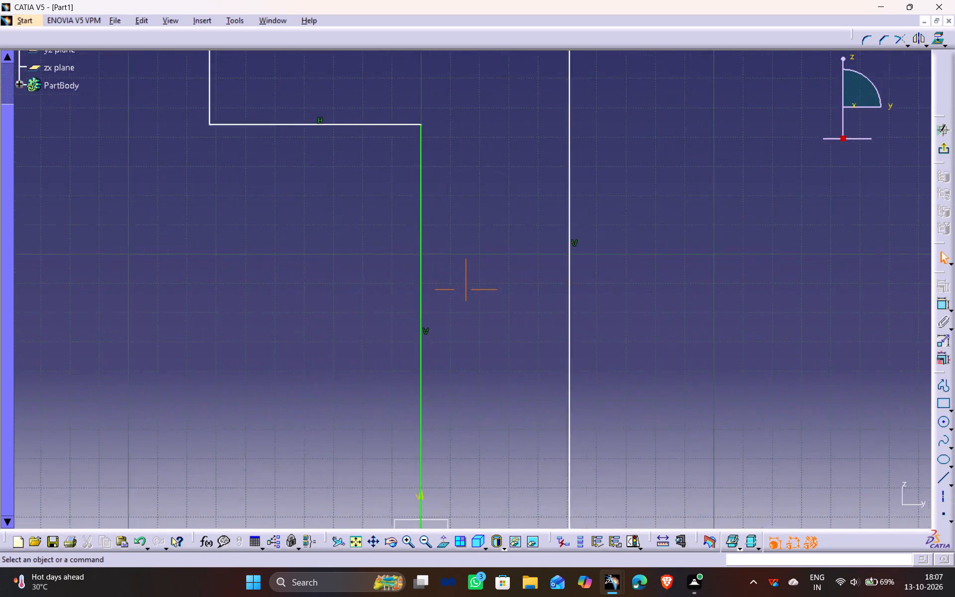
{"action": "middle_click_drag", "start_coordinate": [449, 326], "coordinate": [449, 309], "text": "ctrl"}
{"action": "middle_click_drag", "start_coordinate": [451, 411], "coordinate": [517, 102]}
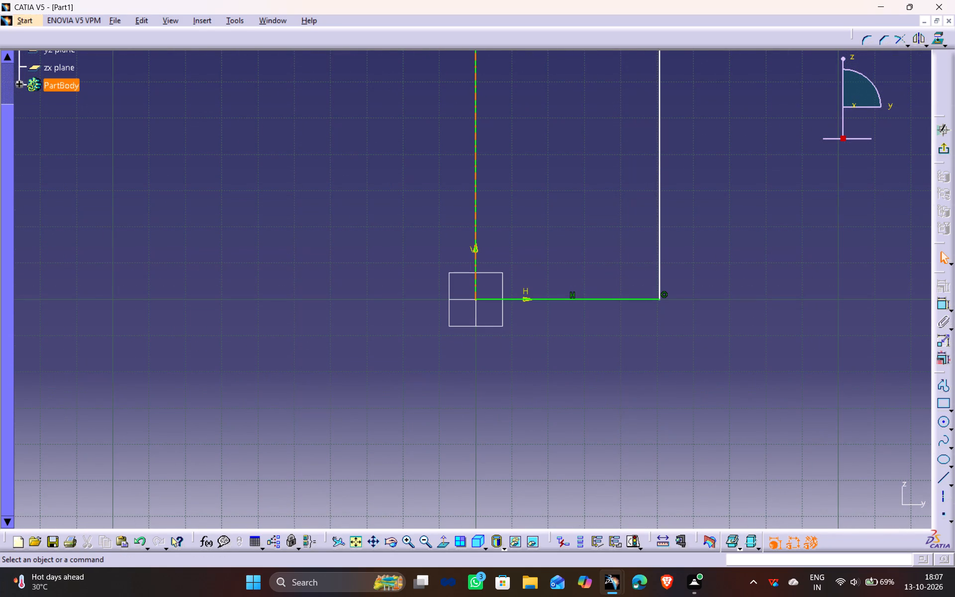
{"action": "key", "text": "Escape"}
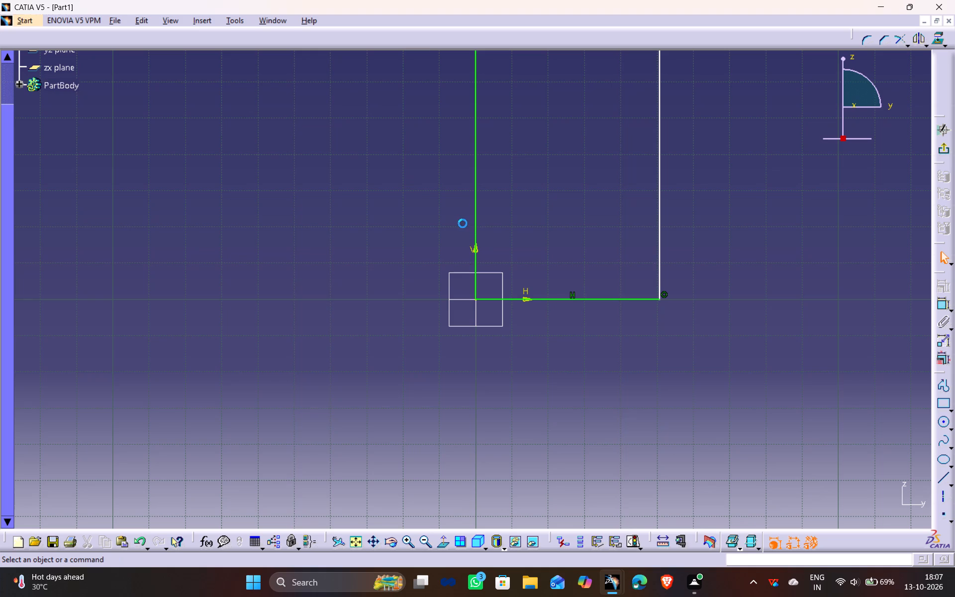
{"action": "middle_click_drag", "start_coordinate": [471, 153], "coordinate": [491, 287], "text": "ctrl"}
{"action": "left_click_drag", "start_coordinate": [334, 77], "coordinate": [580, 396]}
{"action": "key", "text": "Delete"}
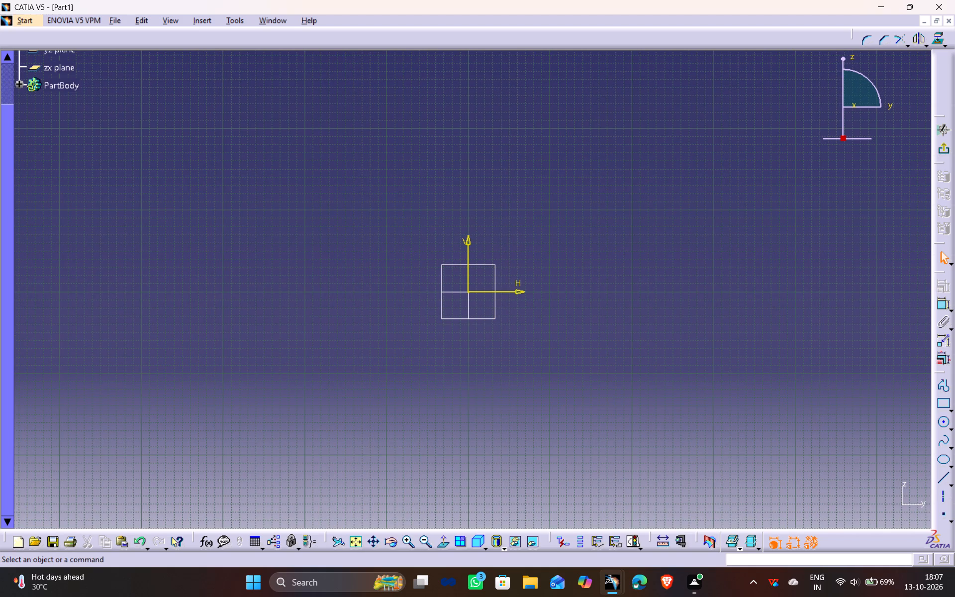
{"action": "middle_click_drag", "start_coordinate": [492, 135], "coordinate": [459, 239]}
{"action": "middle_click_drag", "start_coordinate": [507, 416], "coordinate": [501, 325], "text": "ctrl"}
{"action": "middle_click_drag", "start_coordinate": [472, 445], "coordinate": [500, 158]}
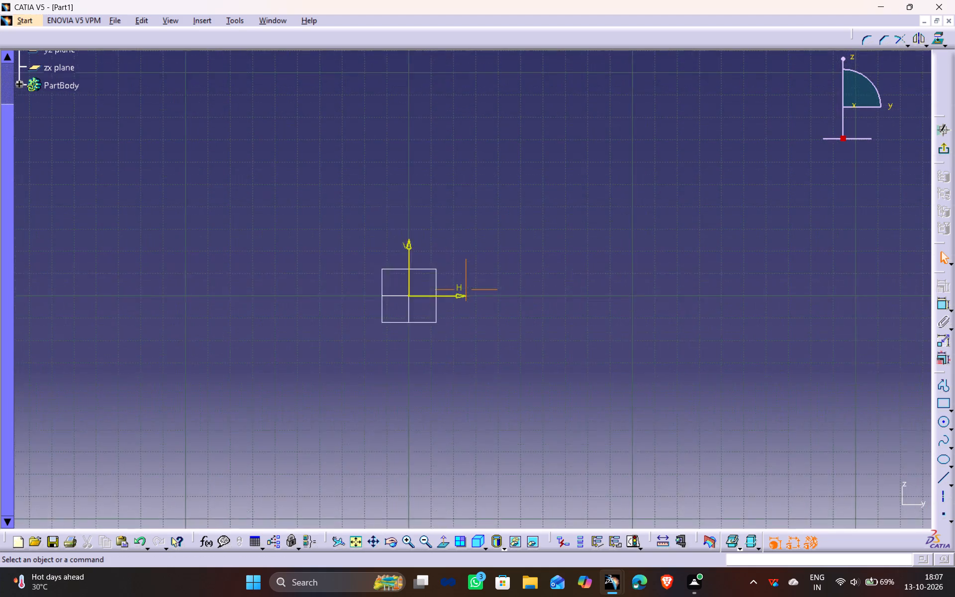
Sketch a closed four-sided profile starting at the origin, about 99 mm along H and 18 mm along V.
{"action": "middle_click_drag", "start_coordinate": [500, 158], "coordinate": [497, 142]}
{"action": "middle_click_drag", "start_coordinate": [470, 249], "coordinate": [432, 338]}
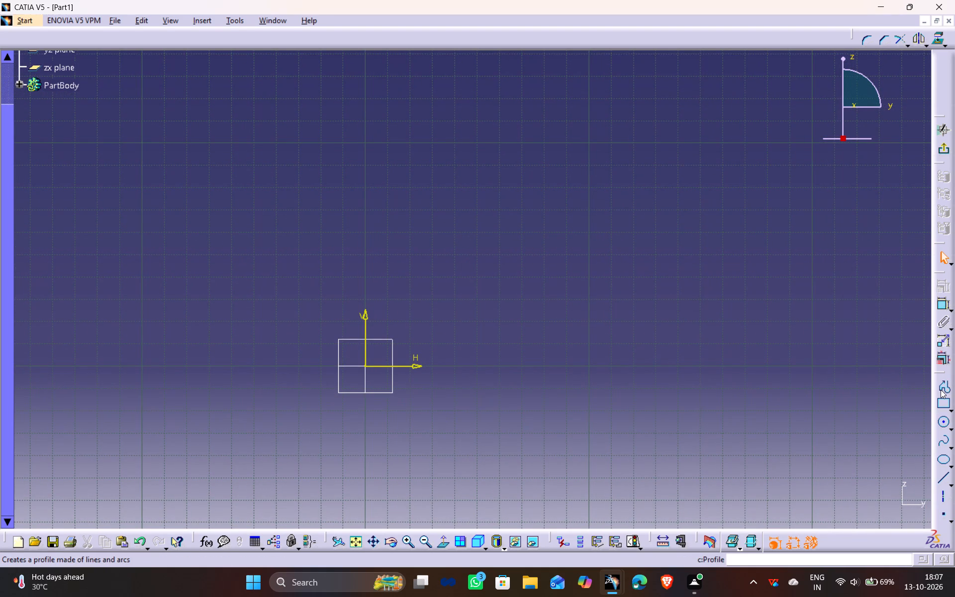
{"action": "left_click", "coordinate": [942, 388]}
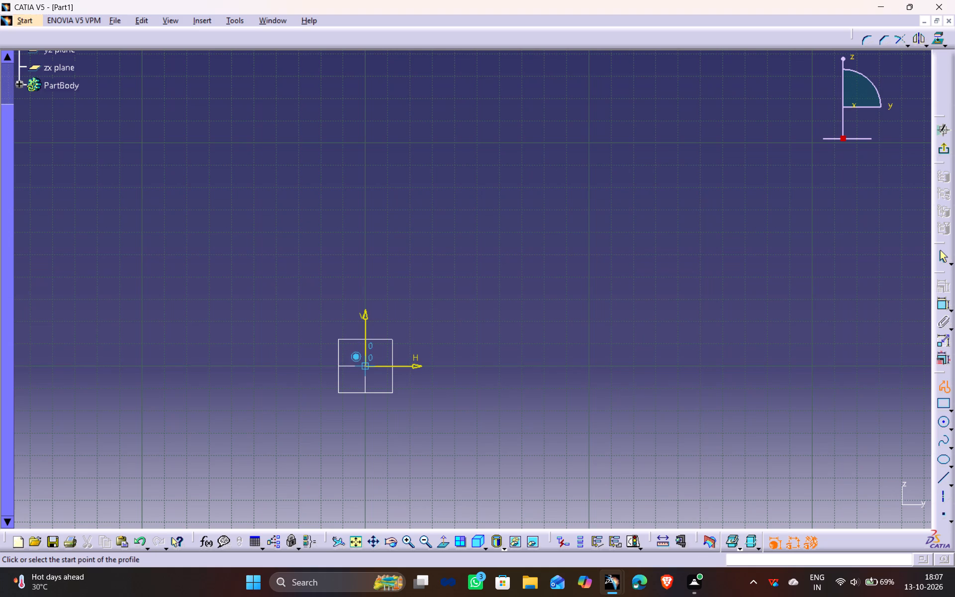
{"action": "left_click", "coordinate": [364, 366]}
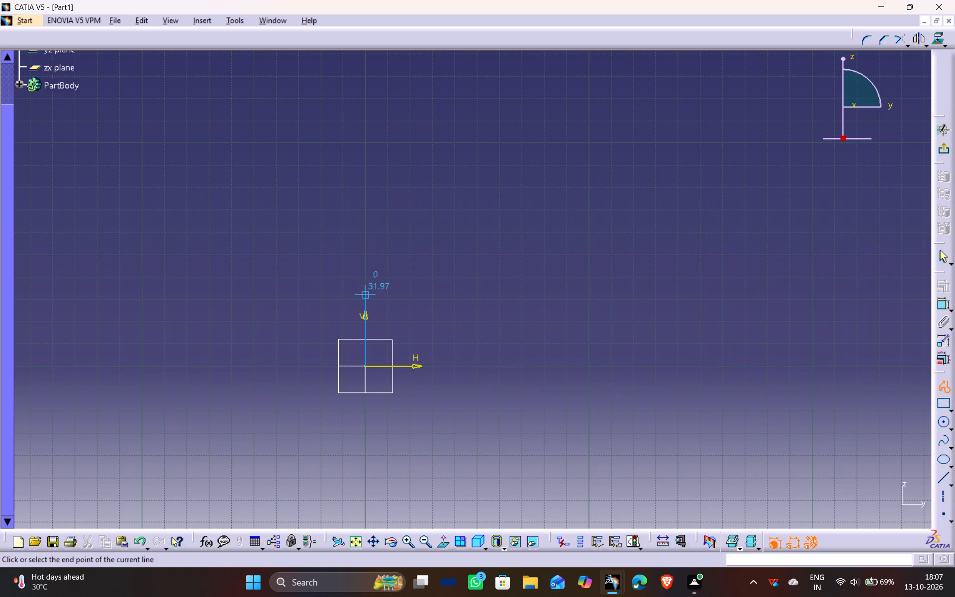
{"action": "left_click", "coordinate": [368, 326]}
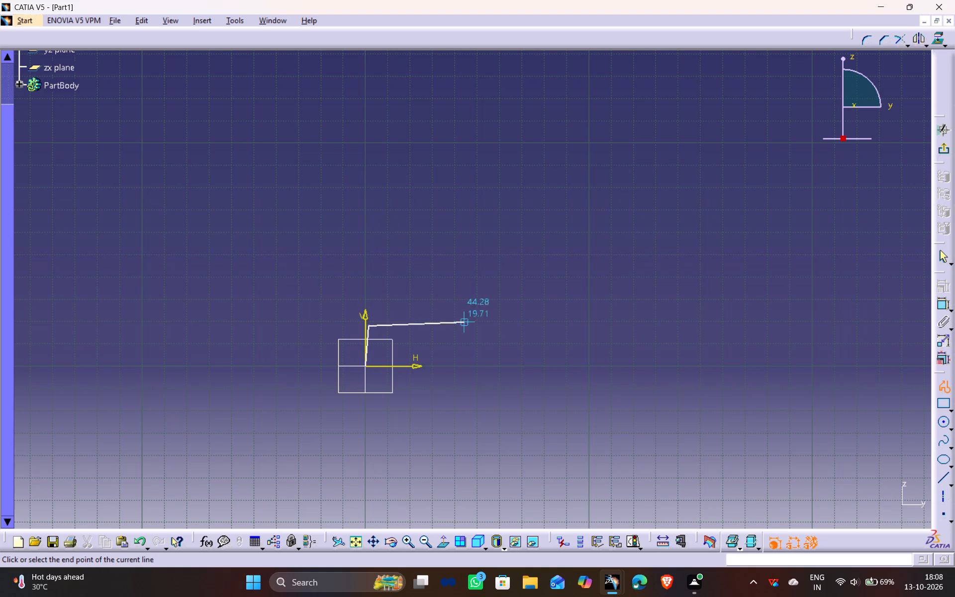
{"action": "left_click", "coordinate": [585, 326]}
{"action": "left_click", "coordinate": [587, 368]}
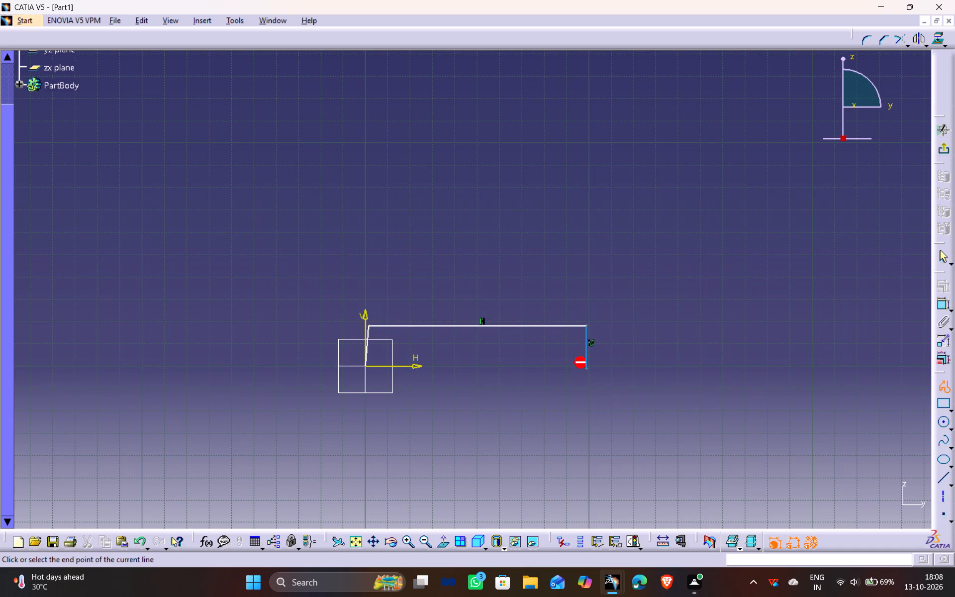
{"action": "left_click", "coordinate": [366, 366]}
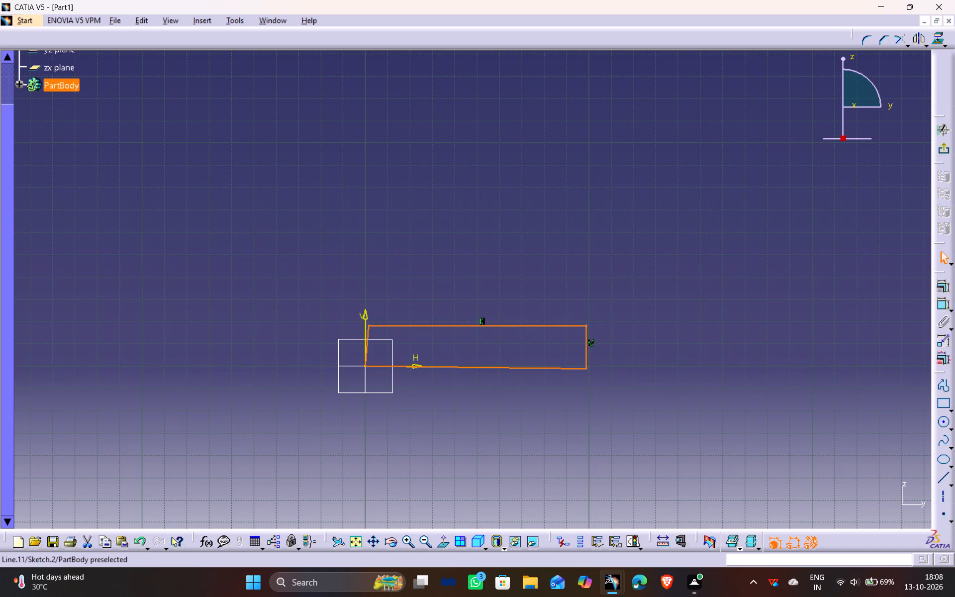
{"action": "key", "text": "Escape"}
{"action": "key", "text": "Escape"}
Constrain the profile's bottom line to be horizontal and the line rising from the origin to be vertical.
{"action": "left_click", "coordinate": [512, 370]}
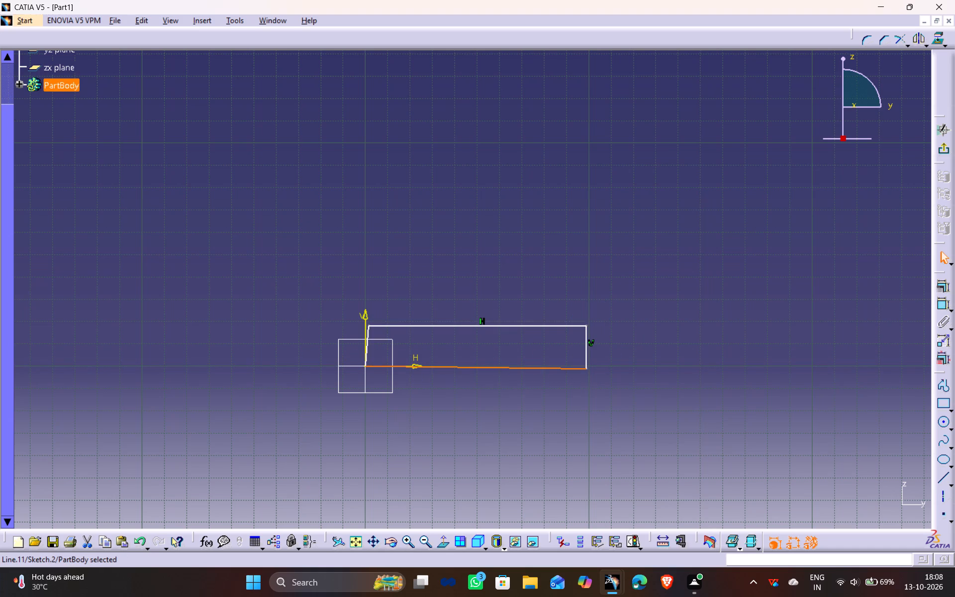
{"action": "left_click", "coordinate": [946, 287]}
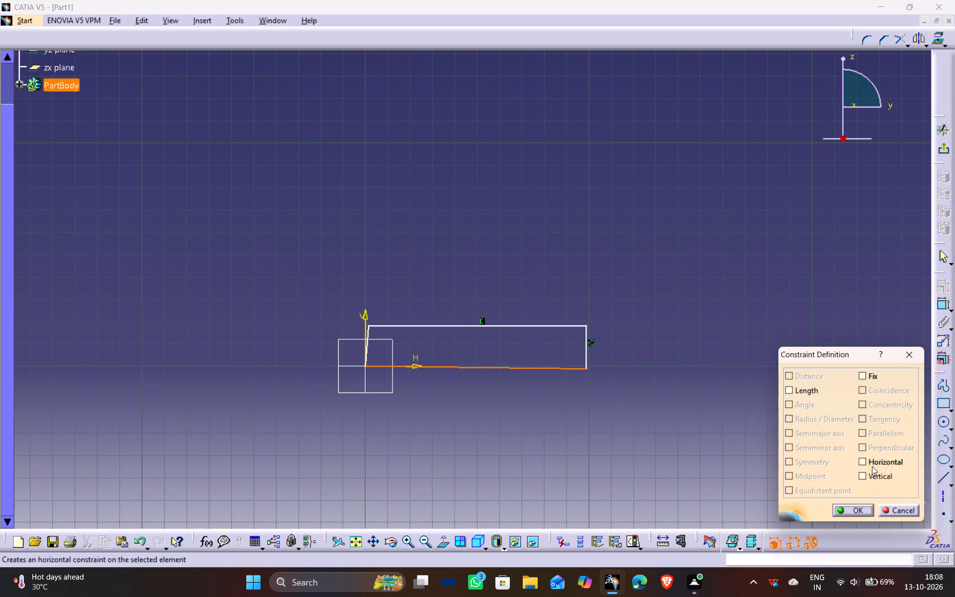
{"action": "left_click", "coordinate": [873, 460]}
{"action": "left_click", "coordinate": [856, 512]}
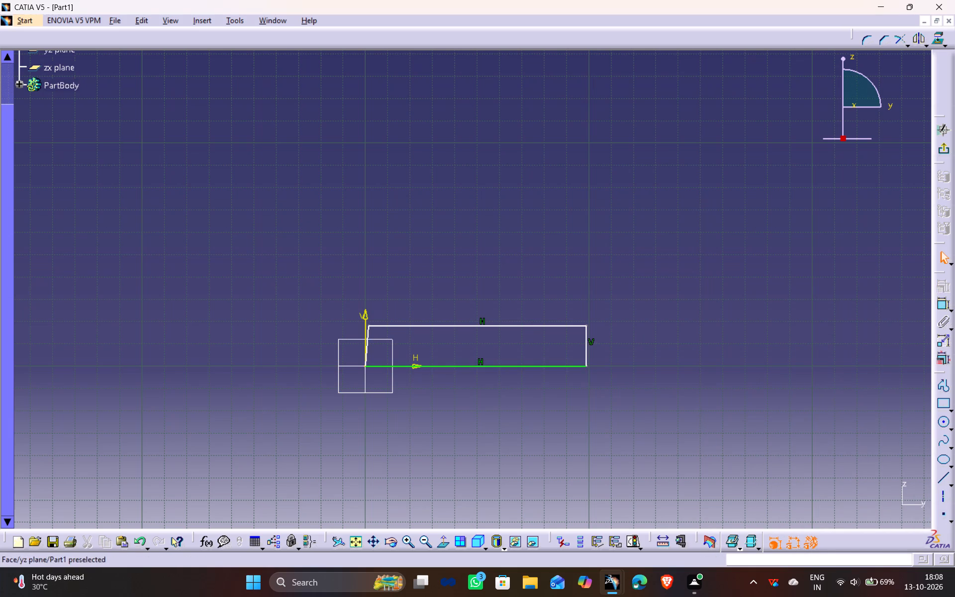
{"action": "left_click", "coordinate": [369, 331]}
{"action": "left_click", "coordinate": [941, 292]}
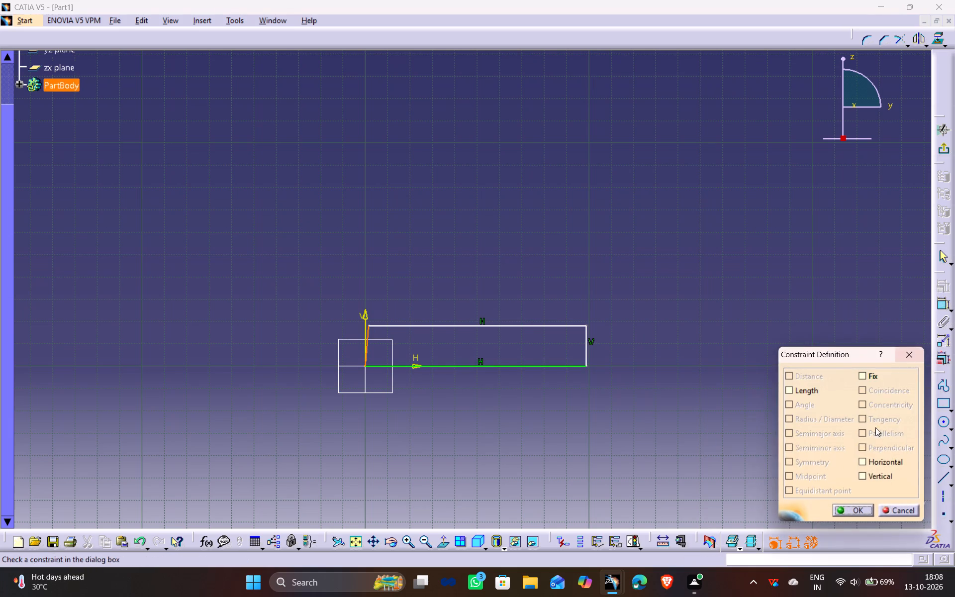
{"action": "left_click", "coordinate": [872, 473]}
{"action": "left_click", "coordinate": [852, 508]}
{"action": "left_click", "coordinate": [722, 461]}
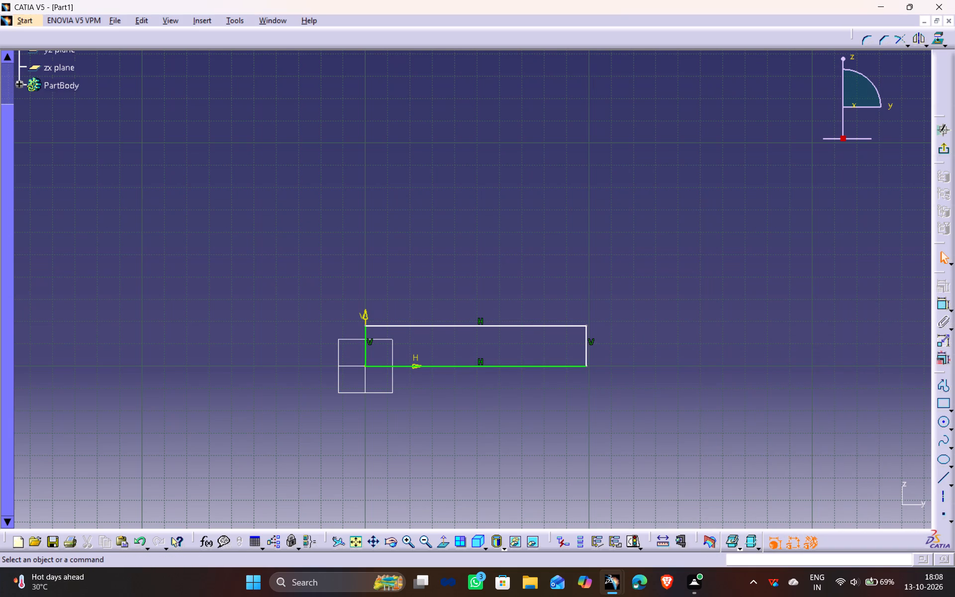
Dimension the vertical edge at the origin and set its length to 35 mm.
{"action": "middle_click_drag", "start_coordinate": [453, 439], "coordinate": [435, 376]}
{"action": "middle_click_drag", "start_coordinate": [472, 397], "coordinate": [458, 345], "text": "ctrl"}
{"action": "middle_click_drag", "start_coordinate": [458, 337], "coordinate": [479, 381]}
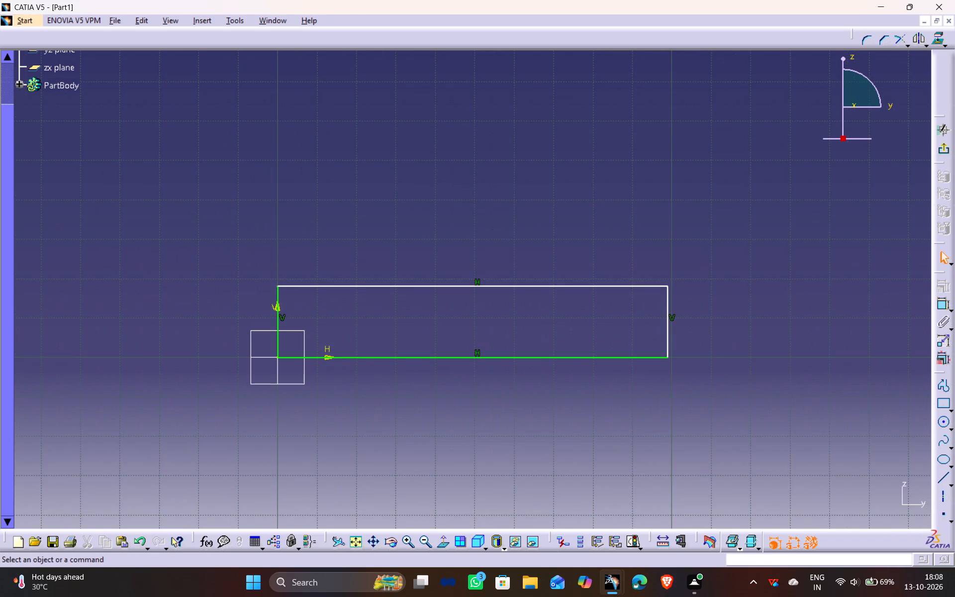
{"action": "left_click", "coordinate": [277, 310]}
{"action": "left_click", "coordinate": [942, 309]}
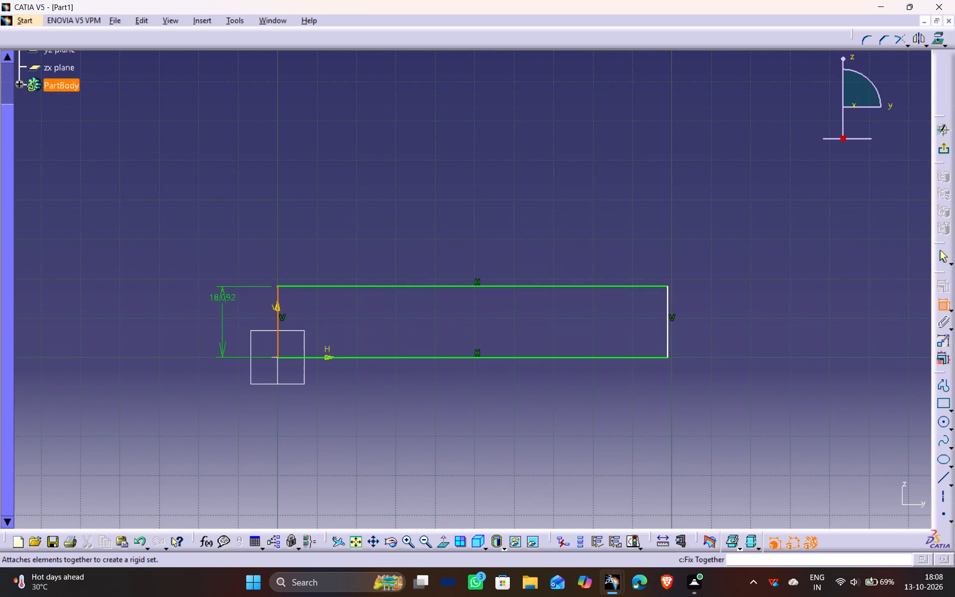
{"action": "left_click", "coordinate": [176, 324]}
{"action": "double_click", "coordinate": [178, 318]}
{"action": "key", "text": "3"}
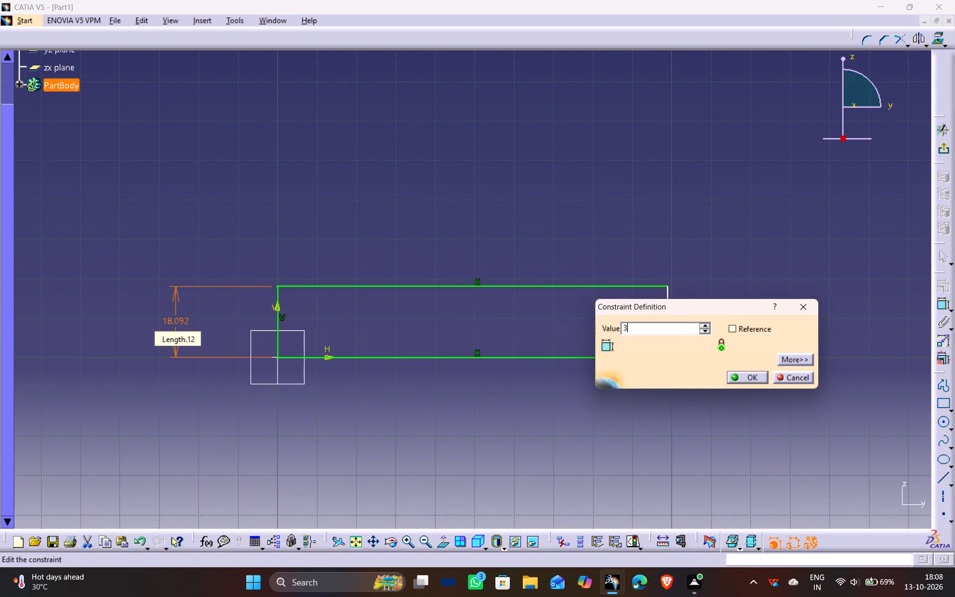
{"action": "key", "text": "5"}
{"action": "key", "text": "Return"}
Dimension the profile's bottom edge and set its length to 205 mm.
{"action": "middle_click_drag", "start_coordinate": [355, 160], "coordinate": [353, 195], "text": "ctrl"}
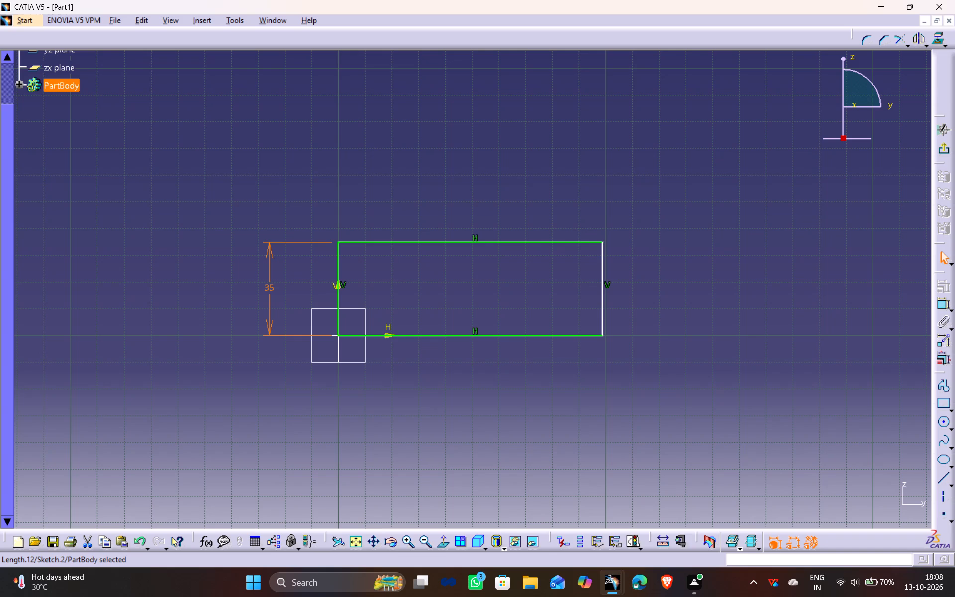
{"action": "left_click", "coordinate": [504, 335]}
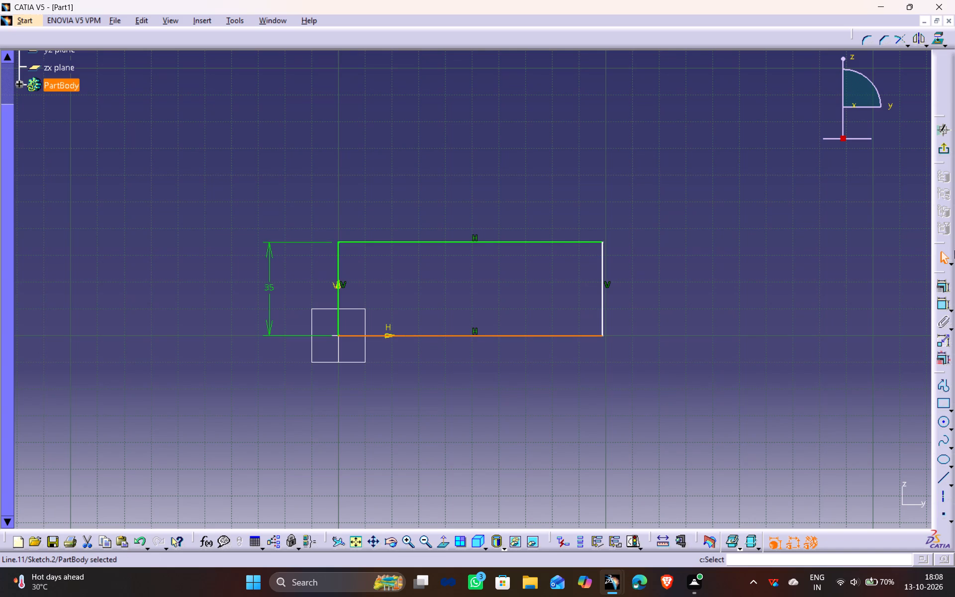
{"action": "left_click", "coordinate": [944, 304]}
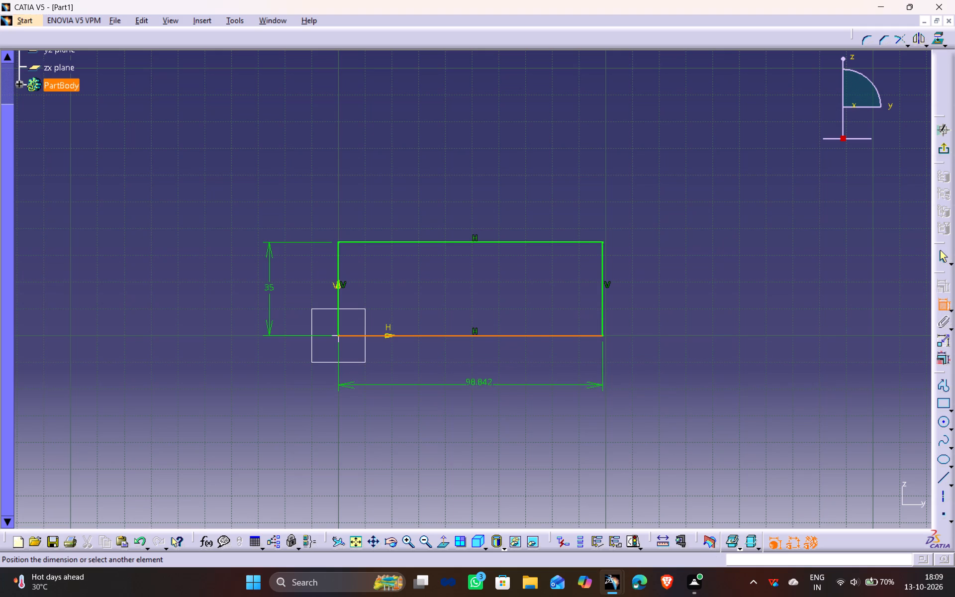
{"action": "left_click", "coordinate": [478, 383]}
{"action": "double_click", "coordinate": [479, 377]}
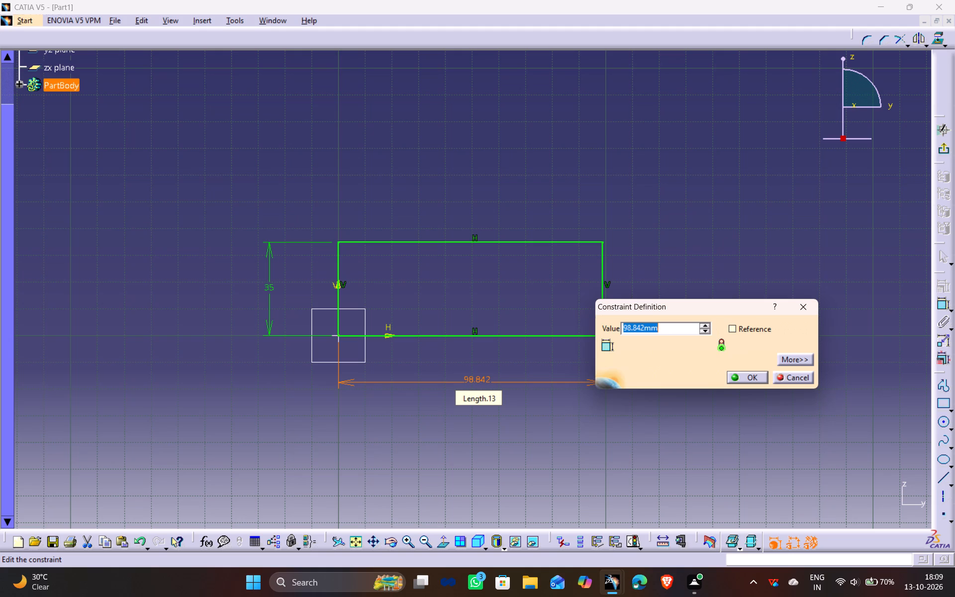
{"action": "type", "text": "205"}
{"action": "key", "text": "Return"}
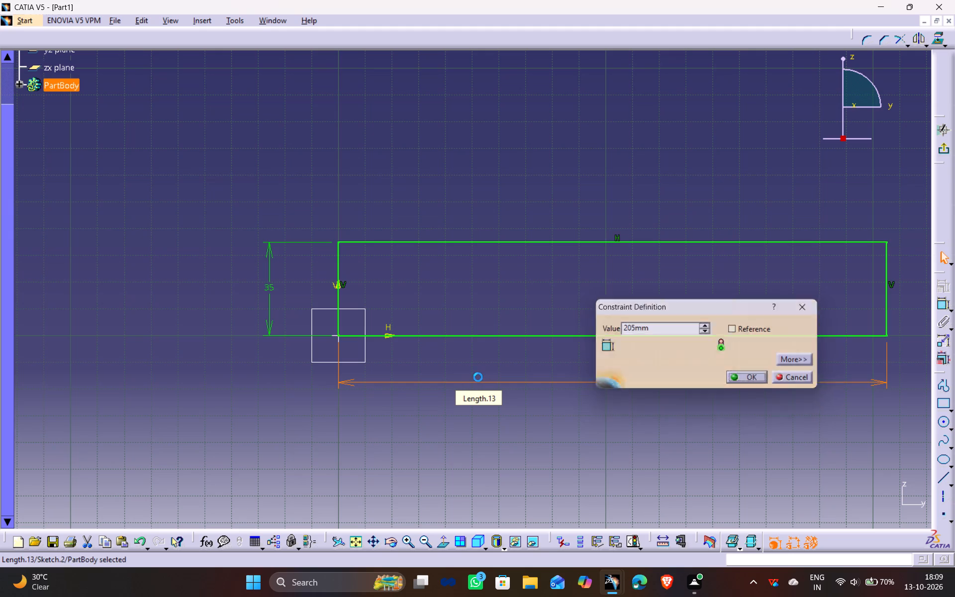
Exit the sketch and pad the rectangle with a length of 25 mm and mirrored extent.
{"action": "middle_click_drag", "start_coordinate": [508, 131], "coordinate": [508, 177], "text": "ctrl"}
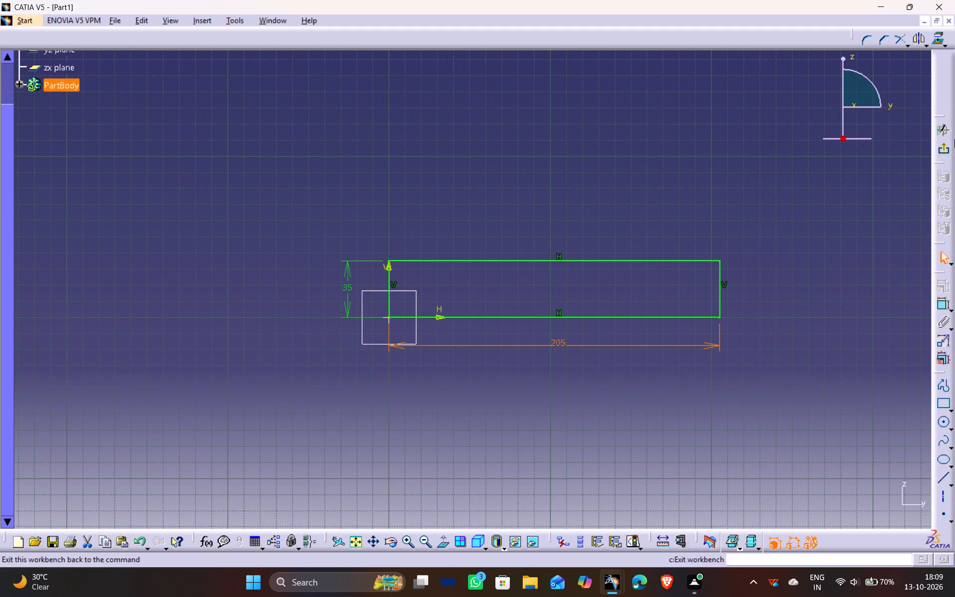
{"action": "left_click", "coordinate": [946, 146]}
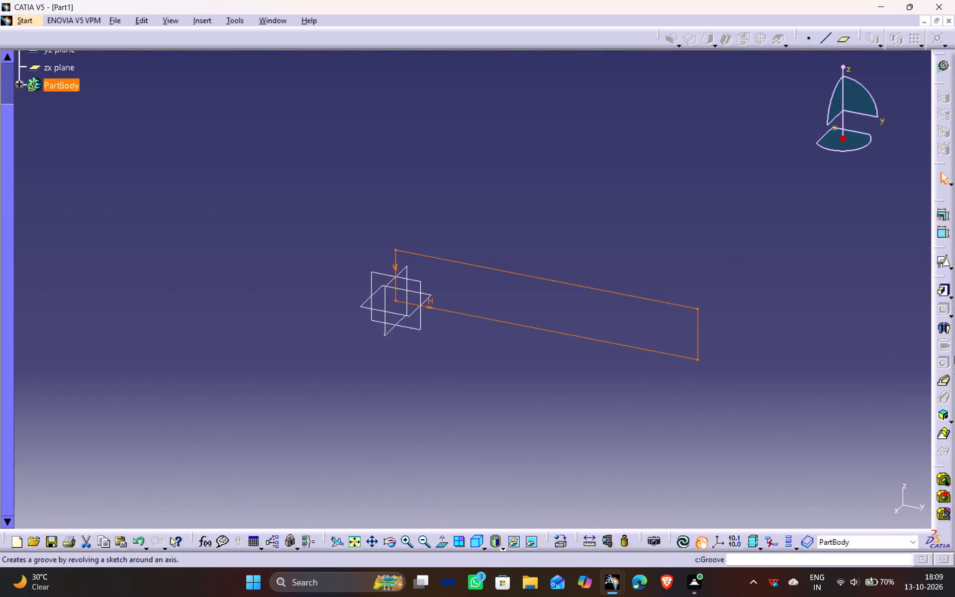
{"action": "left_click", "coordinate": [945, 291]}
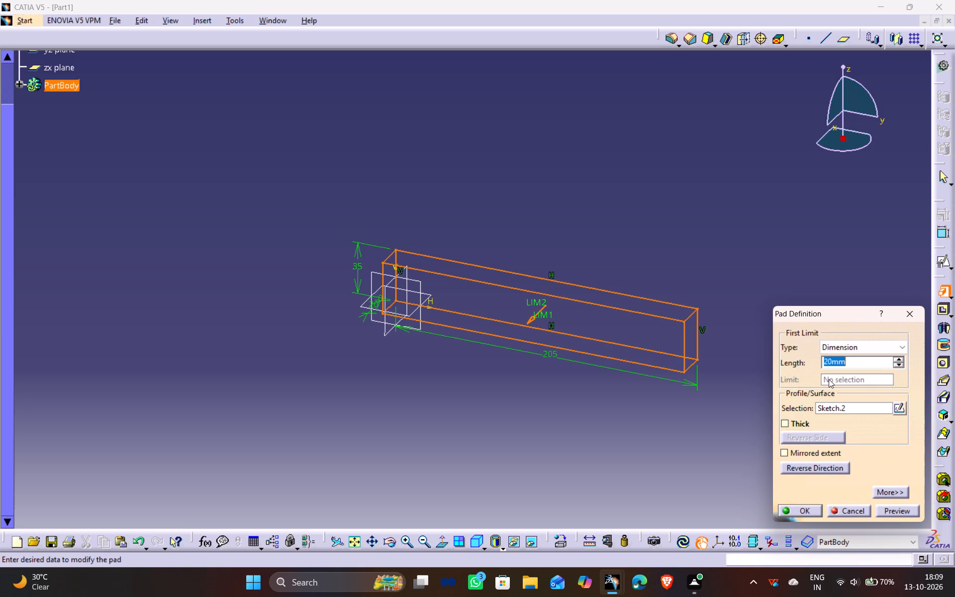
{"action": "type", "text": "25"}
{"action": "left_click", "coordinate": [817, 448]}
{"action": "left_click", "coordinate": [893, 505]}
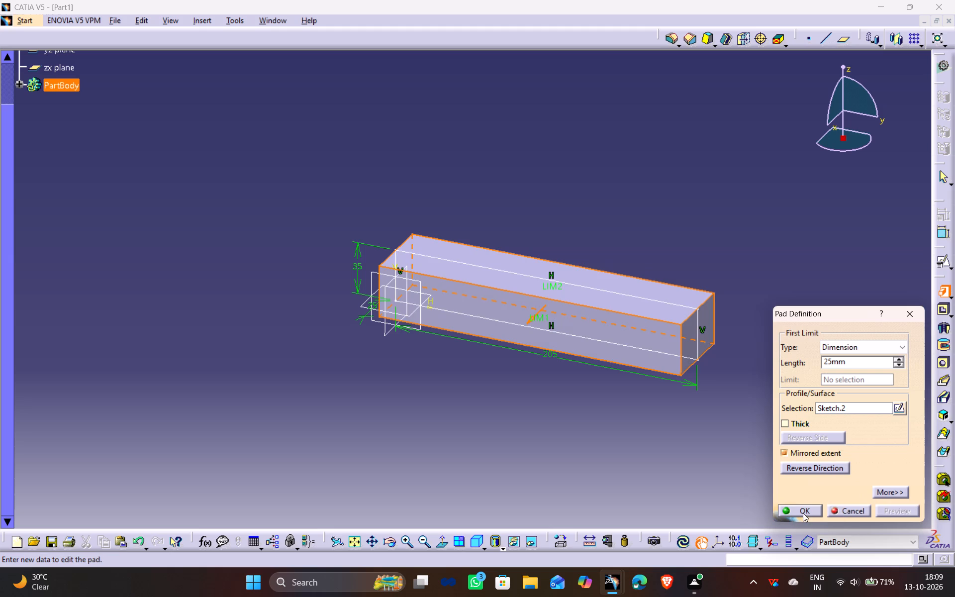
{"action": "left_click", "coordinate": [803, 512]}
{"action": "left_click", "coordinate": [735, 484]}
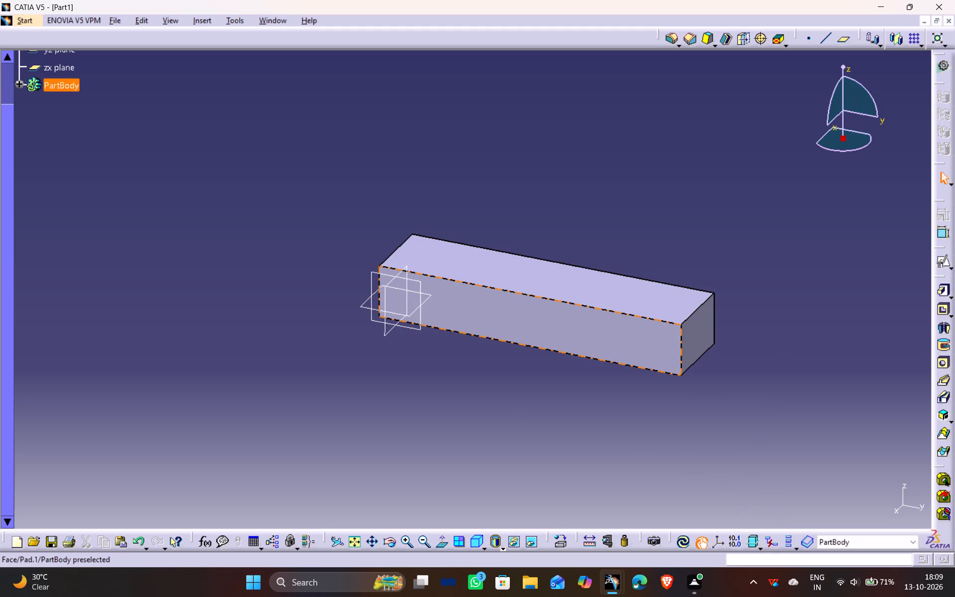
Start a positioned sketch on the block's long front face, keeping the implicit origin and orientation.
{"action": "left_click", "coordinate": [422, 287]}
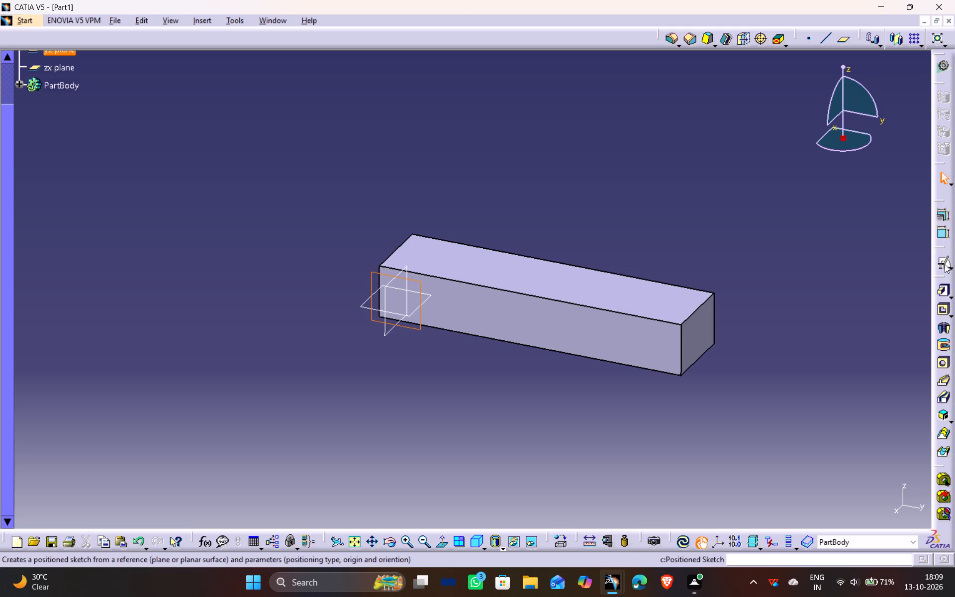
{"action": "left_click", "coordinate": [778, 213]}
{"action": "left_click", "coordinate": [573, 346]}
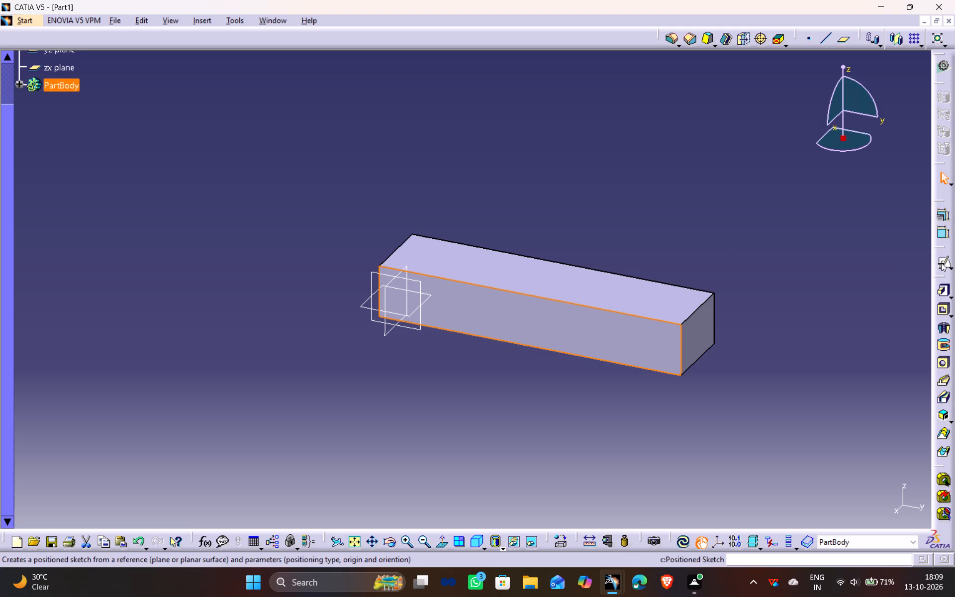
{"action": "left_click", "coordinate": [941, 263]}
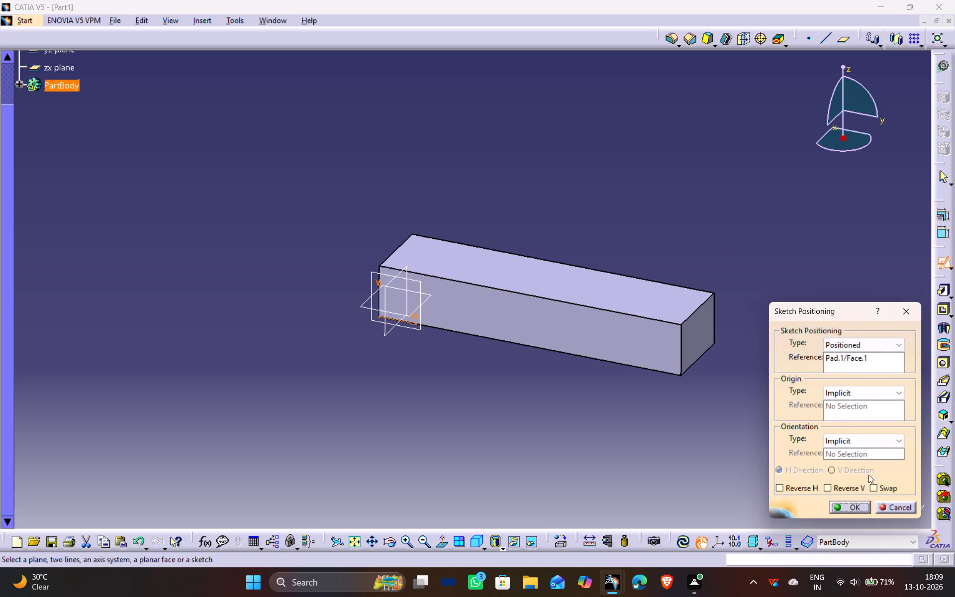
{"action": "left_click", "coordinate": [850, 504]}
Draw two rectangles inside the face: a shorter one near the origin end and a longer one near the far end, bottom edges aligned.
{"action": "middle_click_drag", "start_coordinate": [497, 385], "coordinate": [455, 400]}
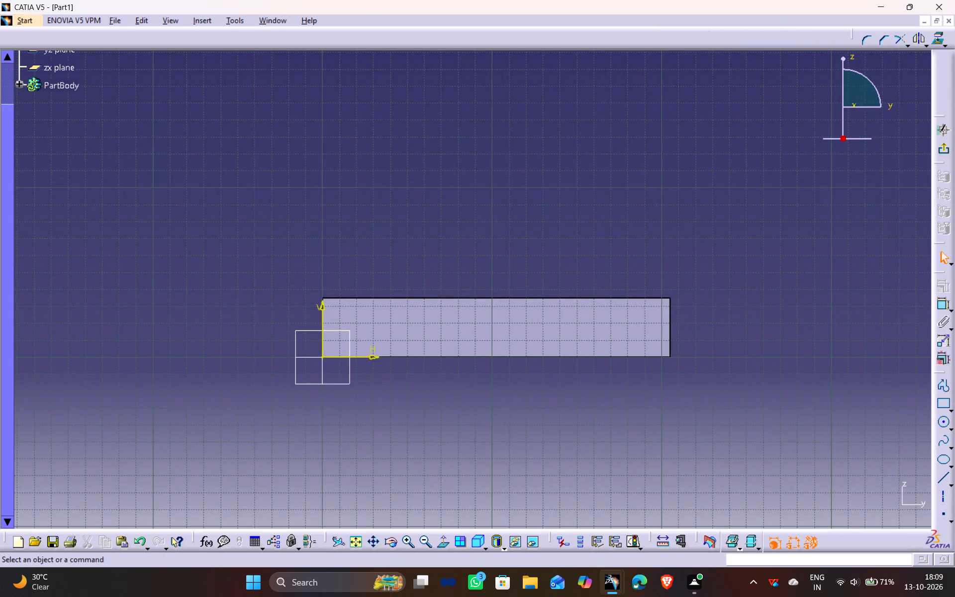
{"action": "scroll", "coordinate": [449, 459], "scroll_direction": "up", "scroll_amount": 1, "text": "ctrl"}
{"action": "middle_click_drag", "start_coordinate": [447, 454], "coordinate": [437, 399], "text": "ctrl"}
{"action": "middle_click_drag", "start_coordinate": [405, 443], "coordinate": [416, 422]}
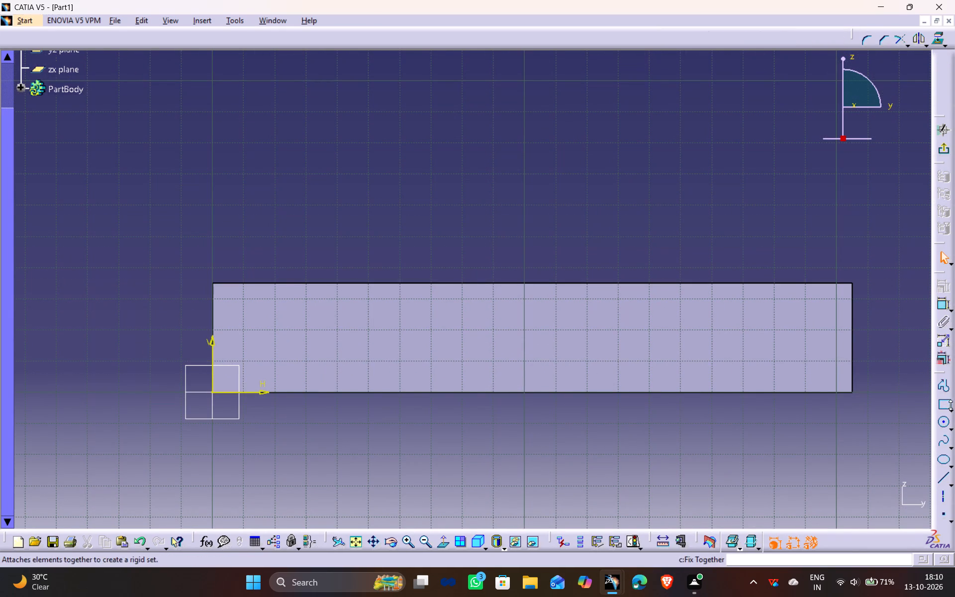
{"action": "left_click", "coordinate": [942, 406]}
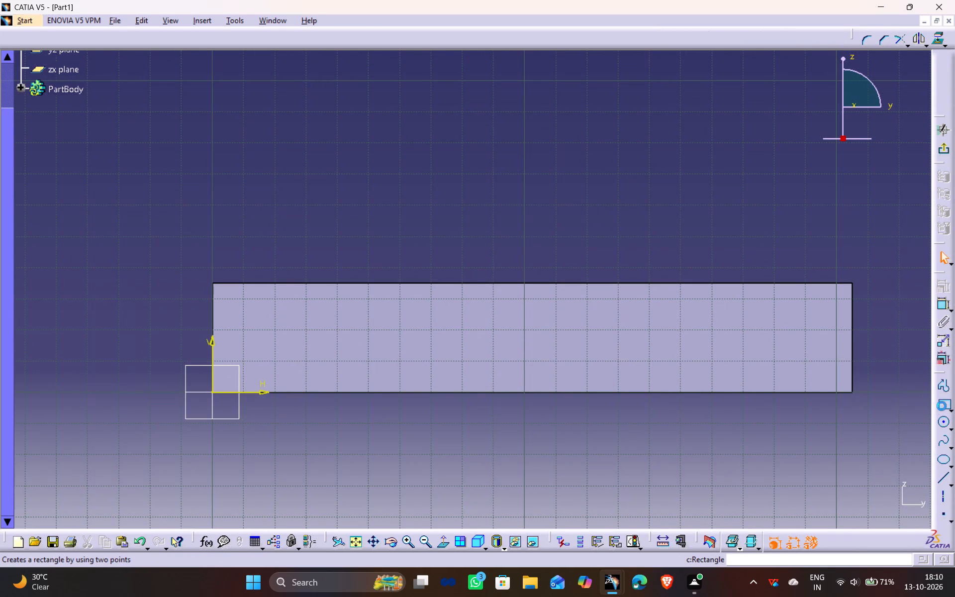
{"action": "left_click", "coordinate": [246, 316]}
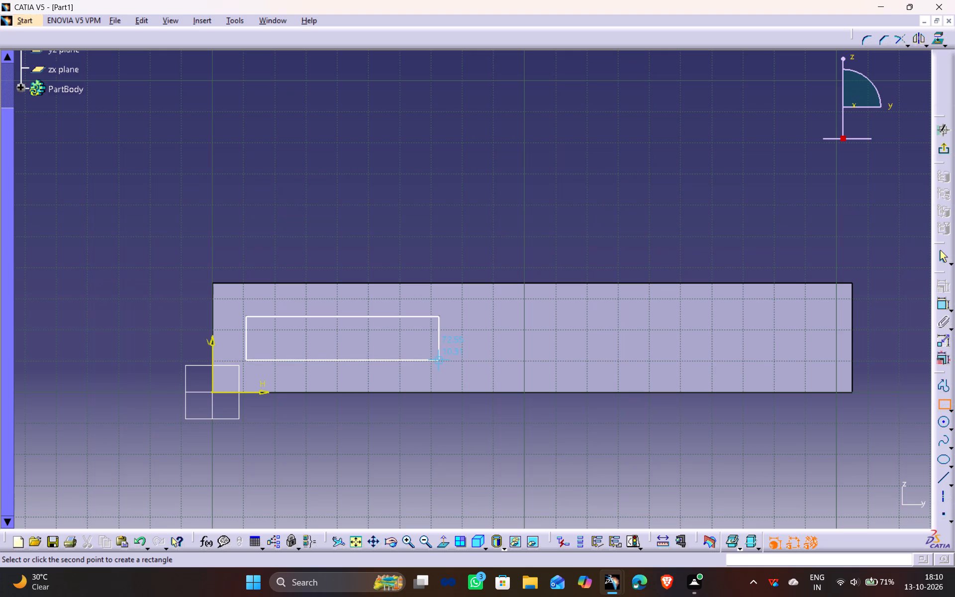
{"action": "left_click", "coordinate": [394, 362]}
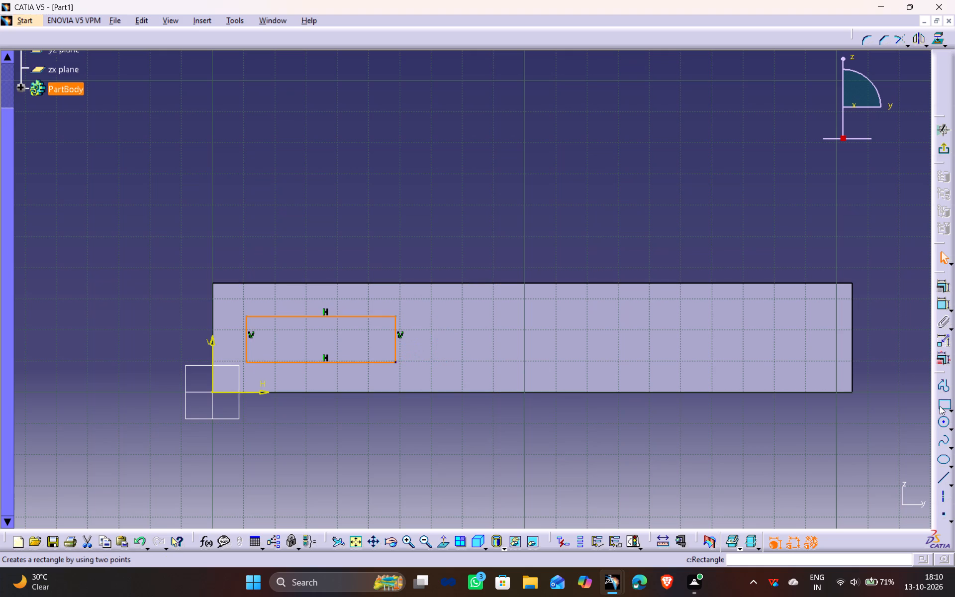
{"action": "left_click", "coordinate": [940, 406]}
{"action": "left_click", "coordinate": [560, 318]}
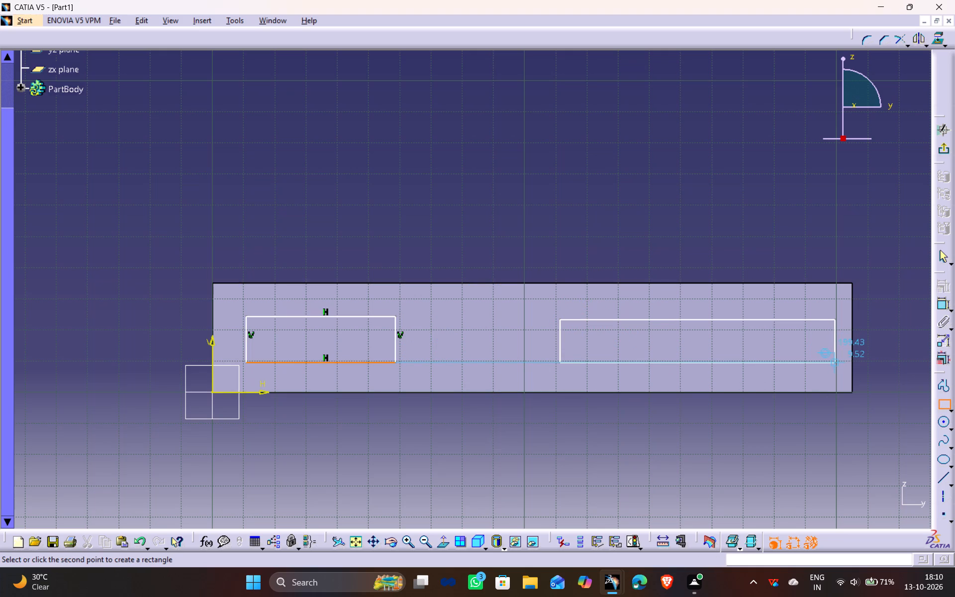
{"action": "left_click", "coordinate": [836, 364]}
{"action": "left_click", "coordinate": [651, 200]}
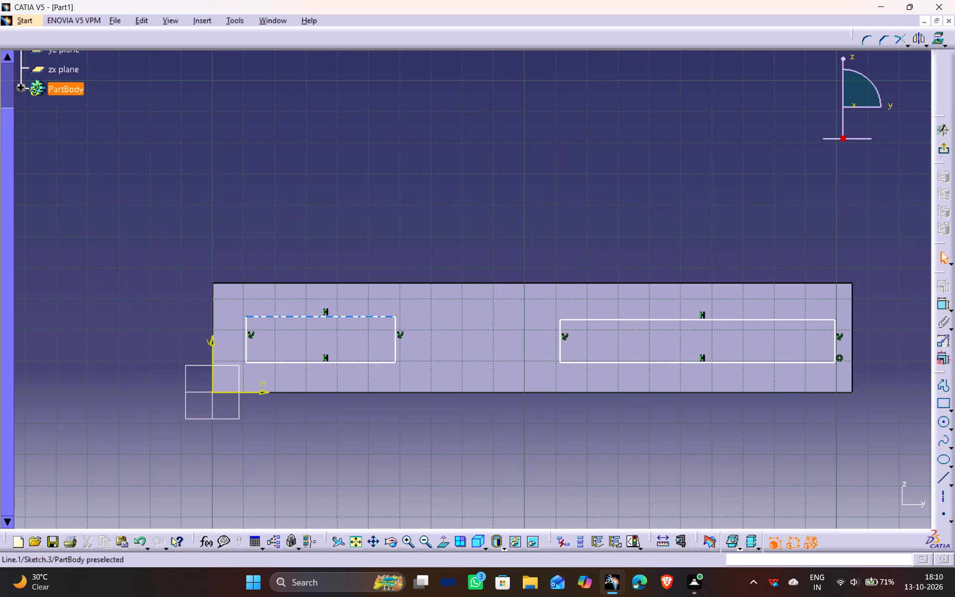
Make the top edges of the two rectangles coincident.
{"action": "left_click", "coordinate": [384, 318]}
{"action": "left_click", "coordinate": [620, 319], "text": "ctrl"}
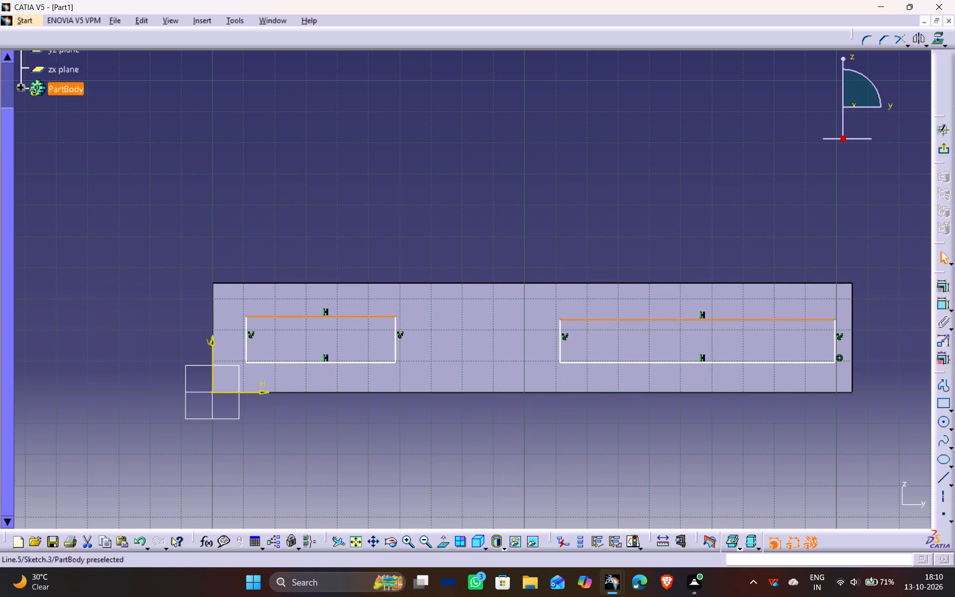
{"action": "left_click", "coordinate": [941, 288]}
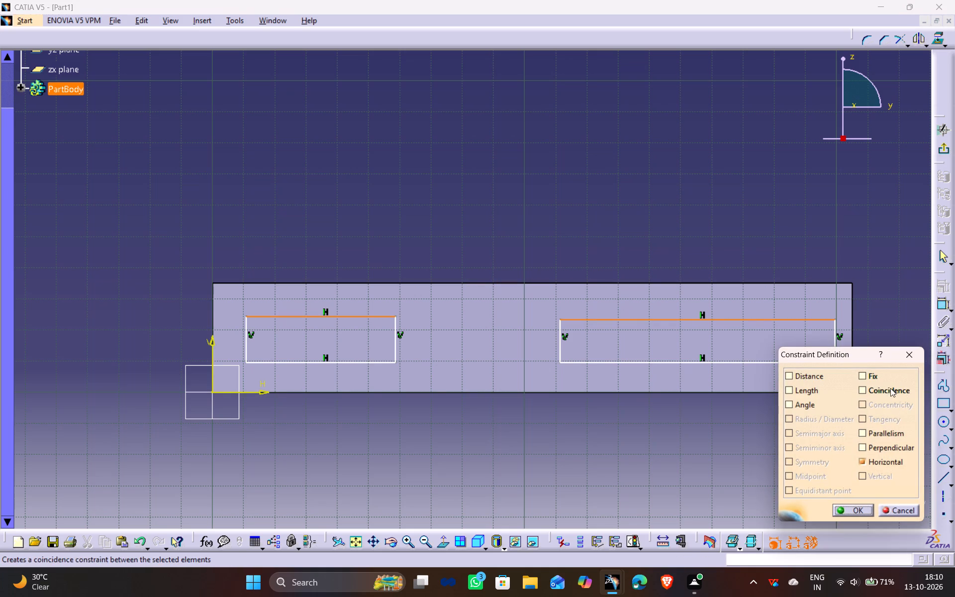
{"action": "left_click", "coordinate": [889, 387]}
{"action": "left_click", "coordinate": [863, 508]}
{"action": "left_click", "coordinate": [681, 473]}
{"action": "middle_click_drag", "start_coordinate": [491, 432], "coordinate": [489, 427]}
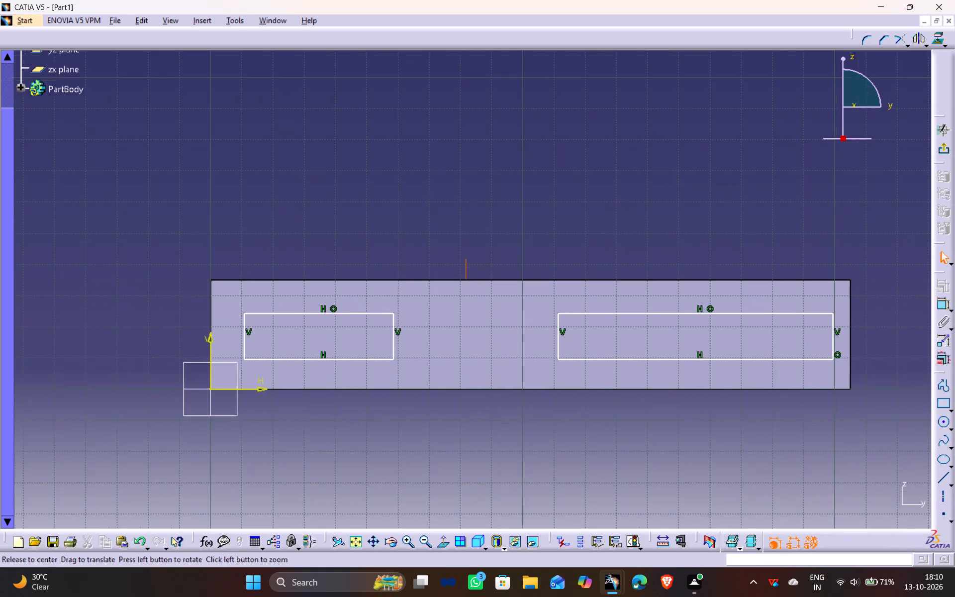
{"action": "middle_click_drag", "start_coordinate": [489, 427], "coordinate": [469, 368]}
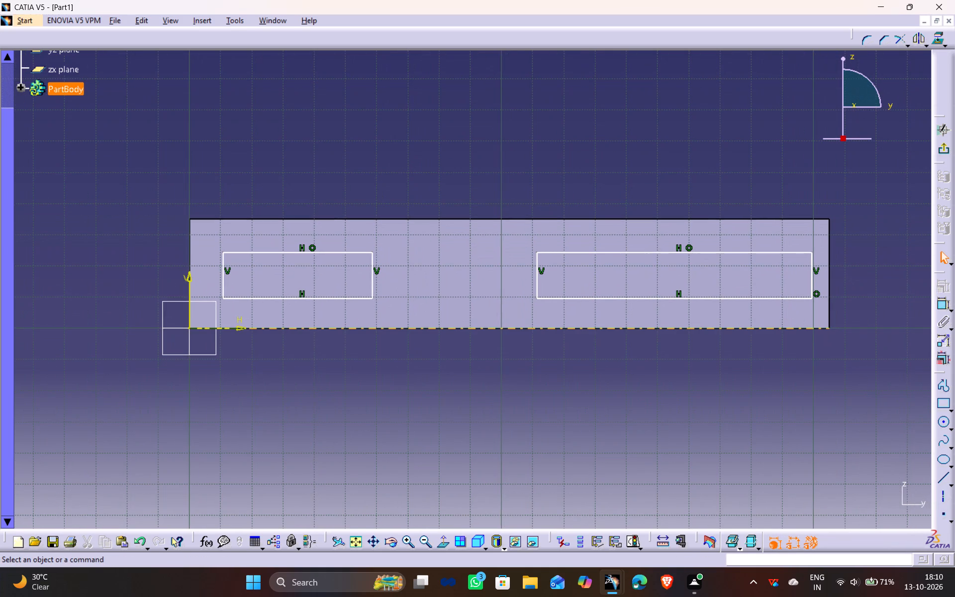
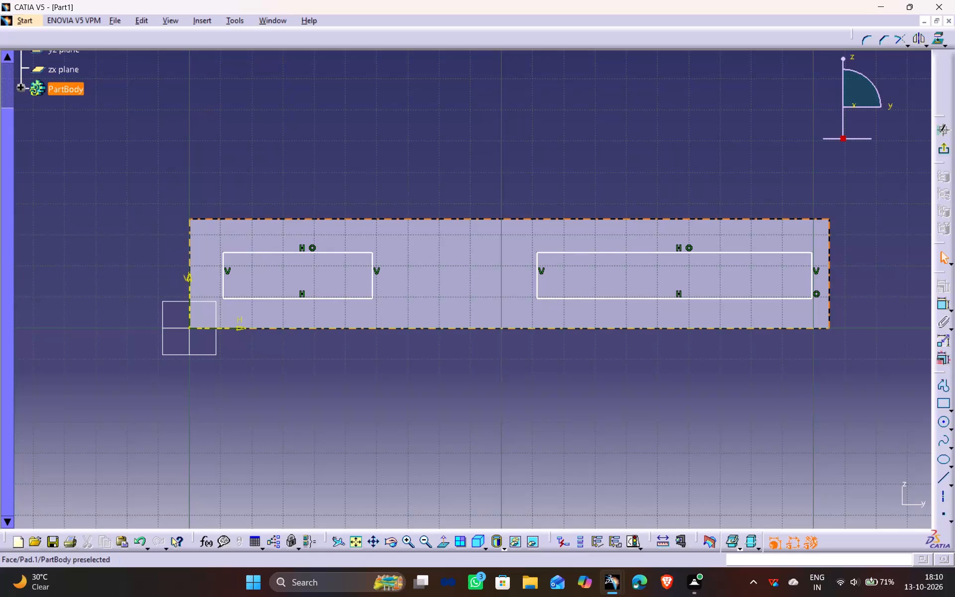
Constrain the shorter rectangle's top edge to 9 mm from the block's top edge.
{"action": "left_click", "coordinate": [336, 252]}
{"action": "left_click", "coordinate": [344, 219], "text": "ctrl"}
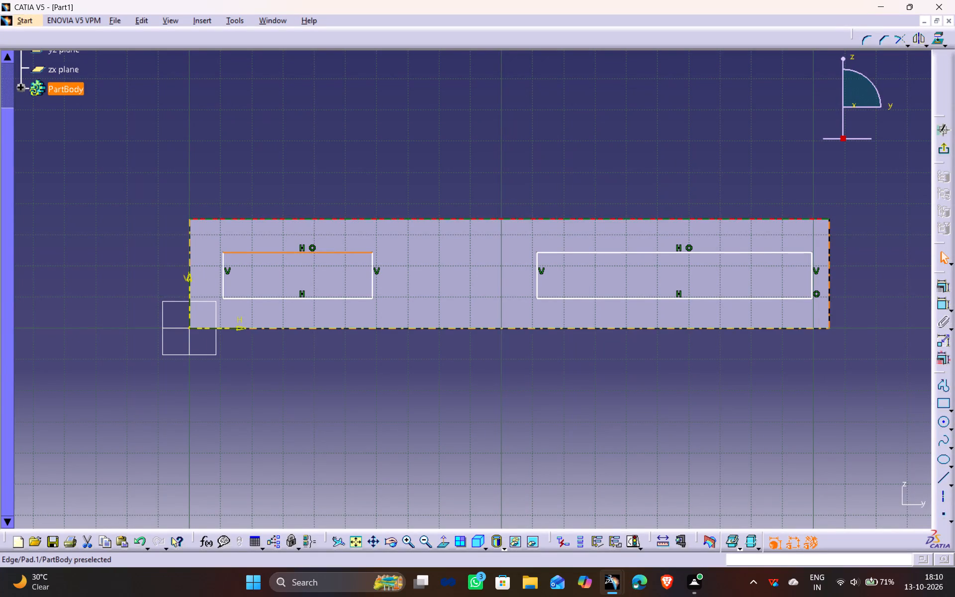
{"action": "left_click", "coordinate": [954, 308]}
{"action": "left_click", "coordinate": [942, 307]}
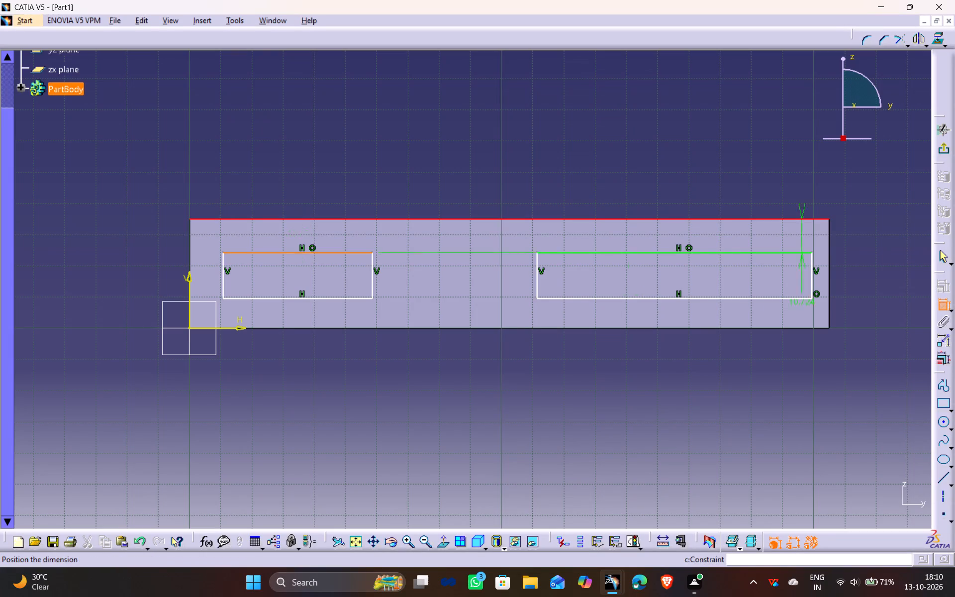
{"action": "left_click", "coordinate": [117, 239]}
{"action": "double_click", "coordinate": [119, 237]}
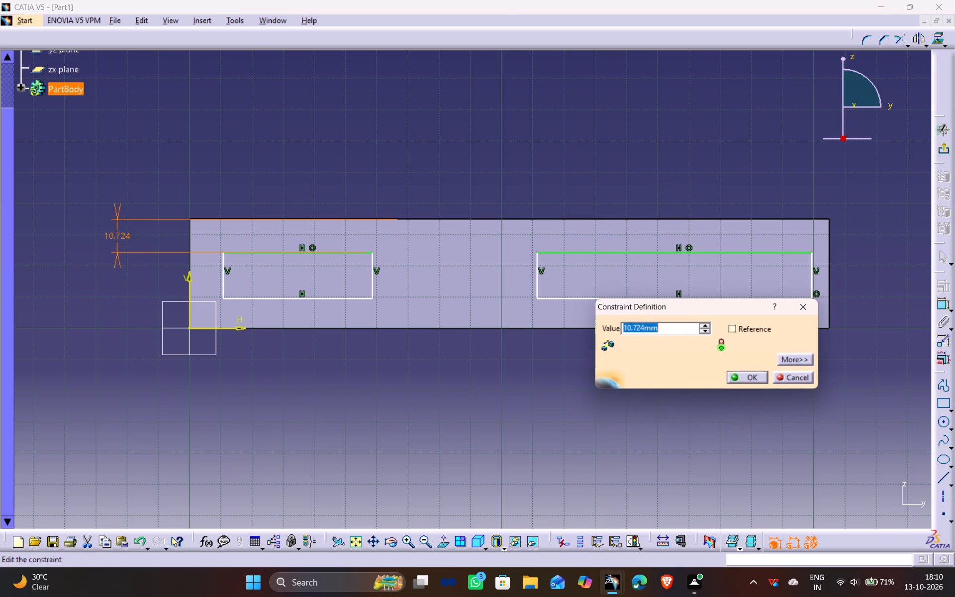
{"action": "key", "text": "9"}
{"action": "key", "text": "Return"}
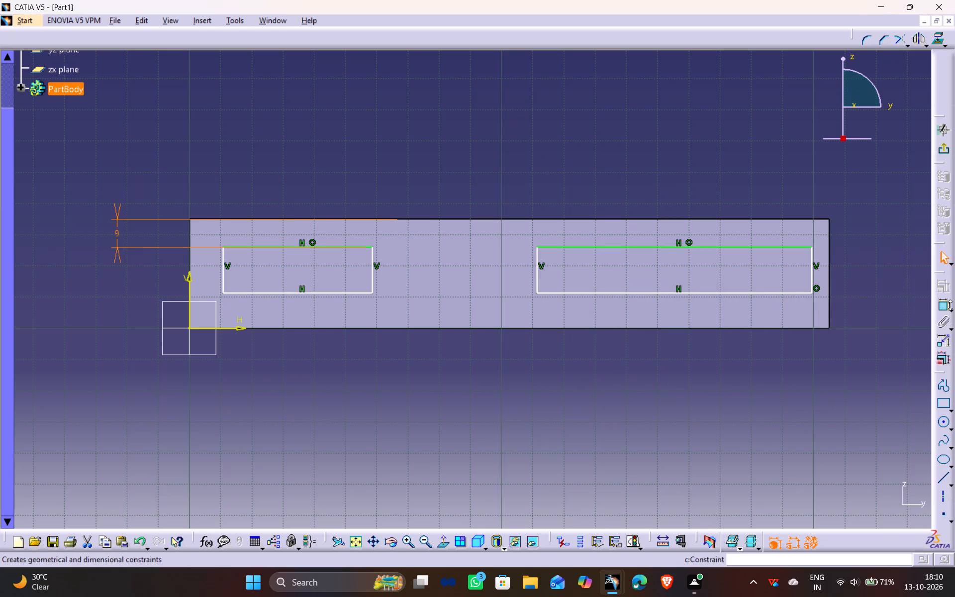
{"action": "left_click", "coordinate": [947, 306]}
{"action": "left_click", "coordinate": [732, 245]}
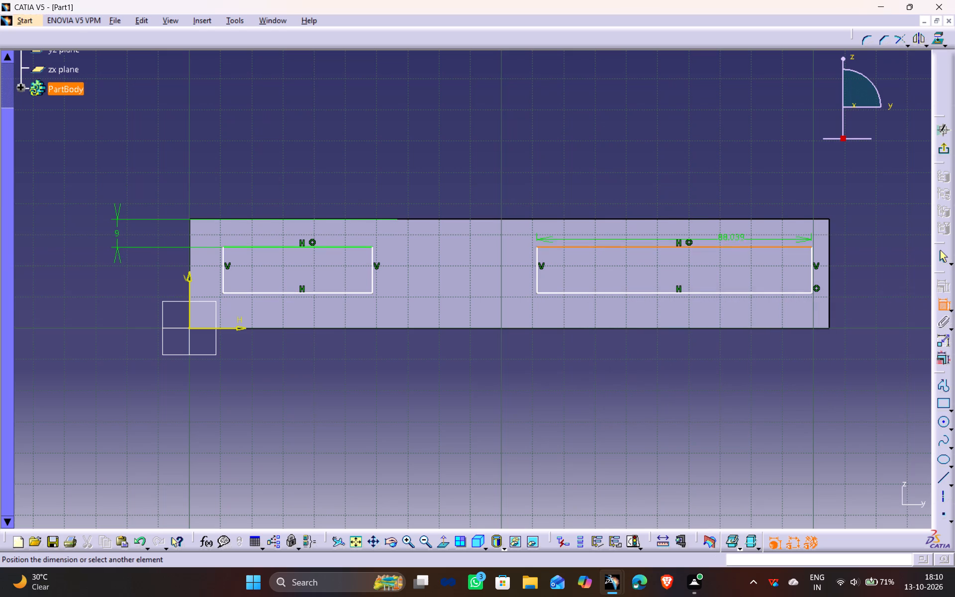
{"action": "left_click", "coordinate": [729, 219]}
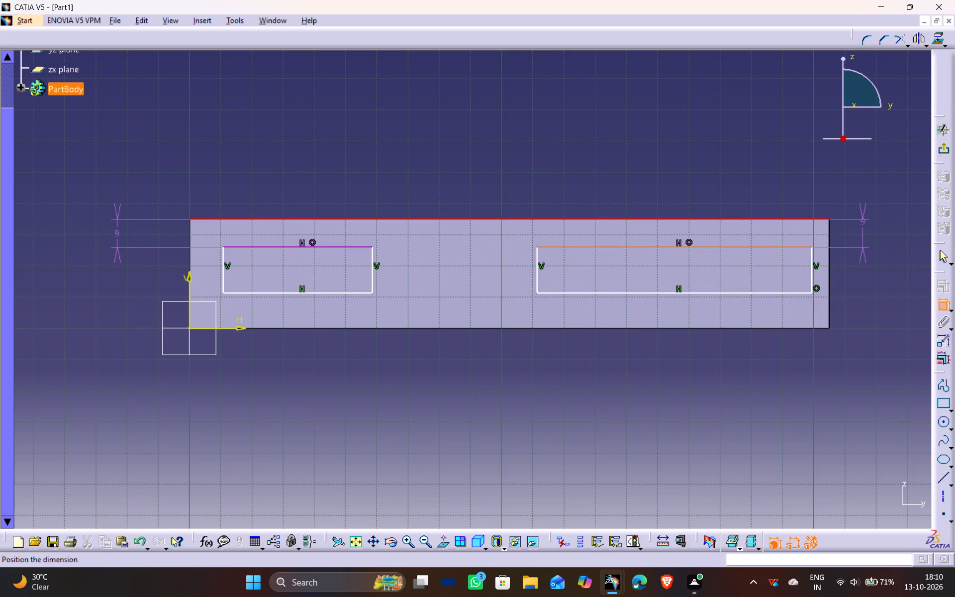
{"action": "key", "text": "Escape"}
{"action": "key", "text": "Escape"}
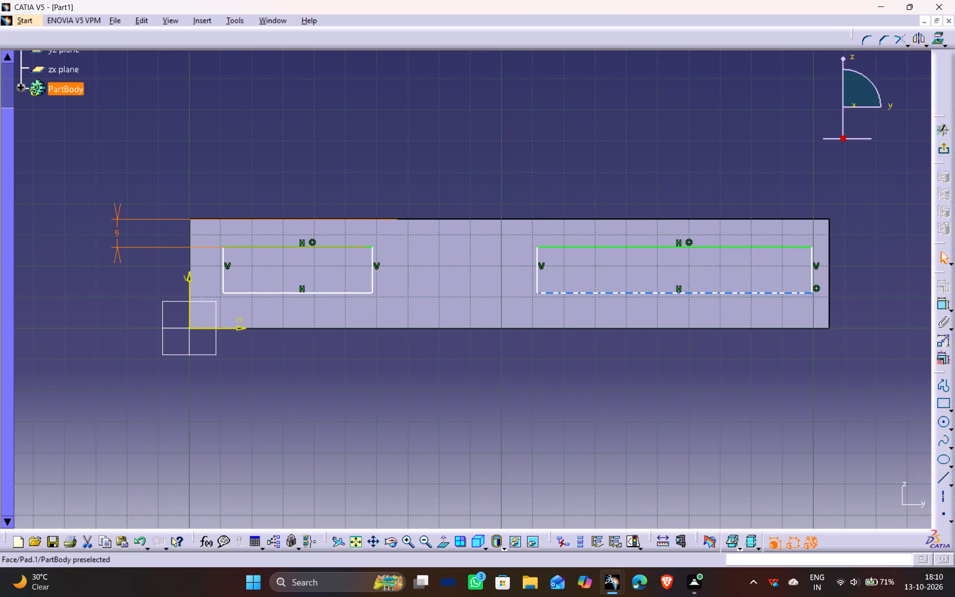
Constrain the shorter rectangle's bottom edge to 9 mm from the block's bottom edge.
{"action": "left_click", "coordinate": [335, 293]}
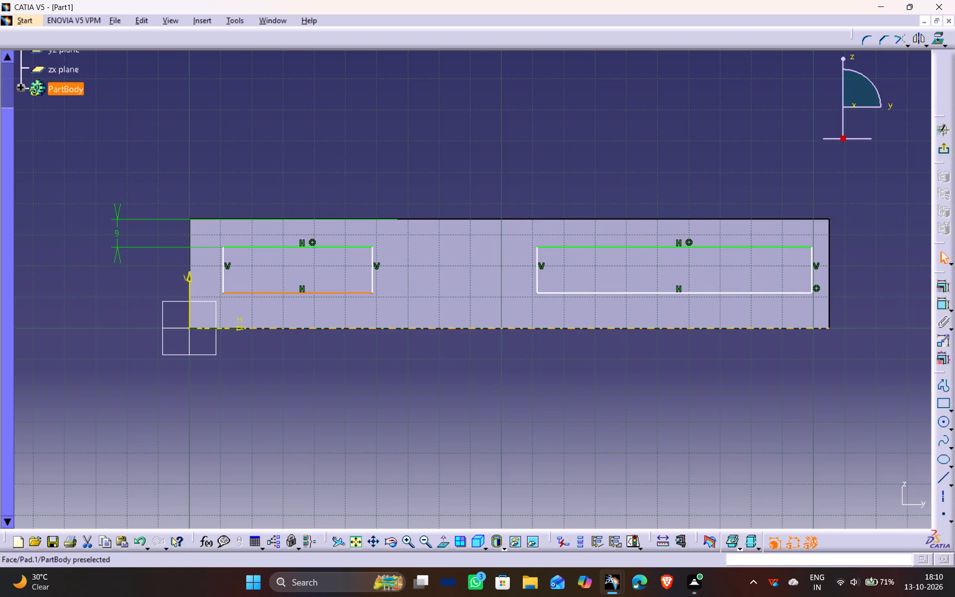
{"action": "left_click", "coordinate": [354, 330], "text": "ctrl"}
{"action": "left_click", "coordinate": [942, 300]}
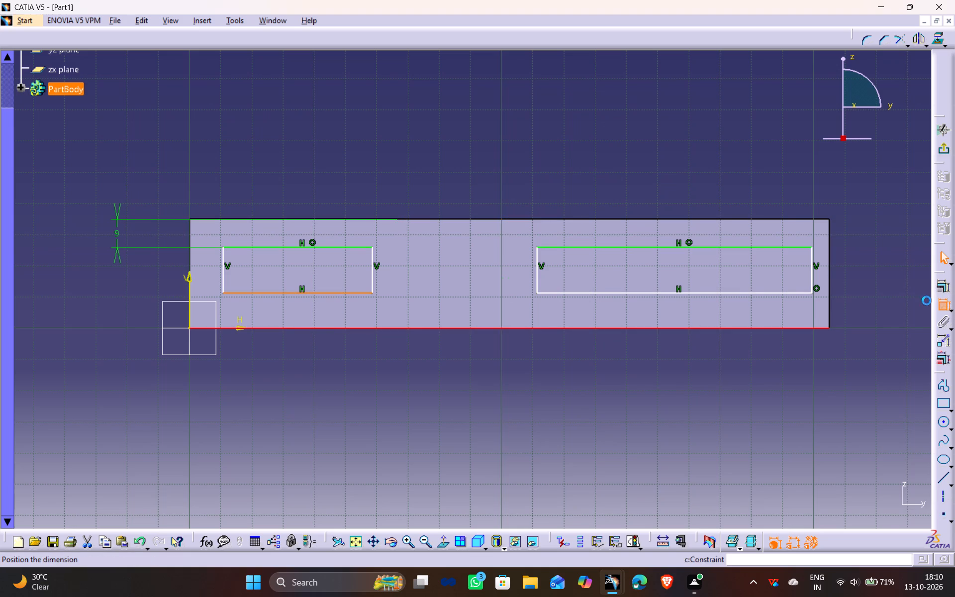
{"action": "left_click", "coordinate": [117, 316]}
{"action": "double_click", "coordinate": [120, 312]}
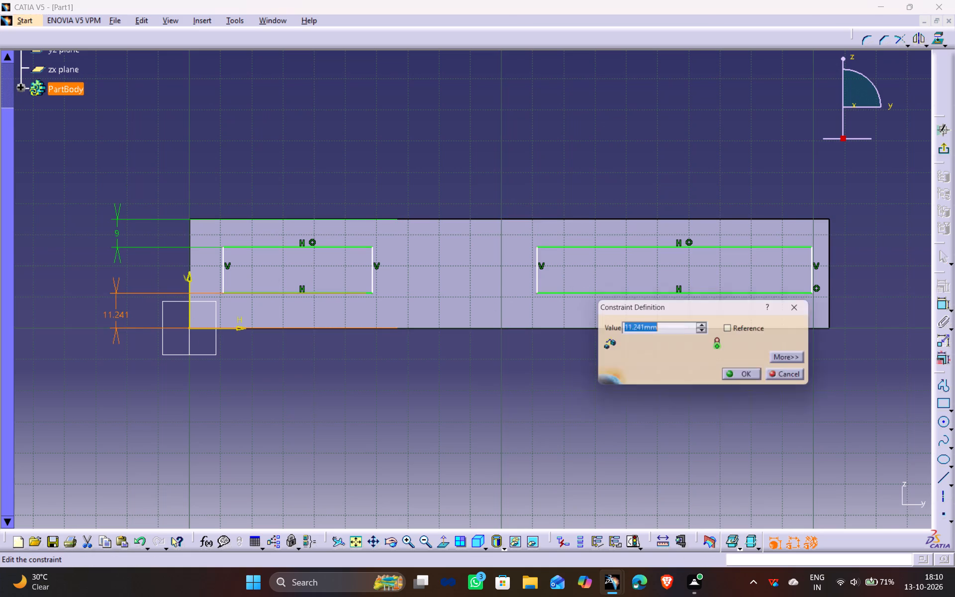
{"action": "key", "text": "9"}
{"action": "key", "text": "Return"}
{"action": "left_click", "coordinate": [219, 377]}
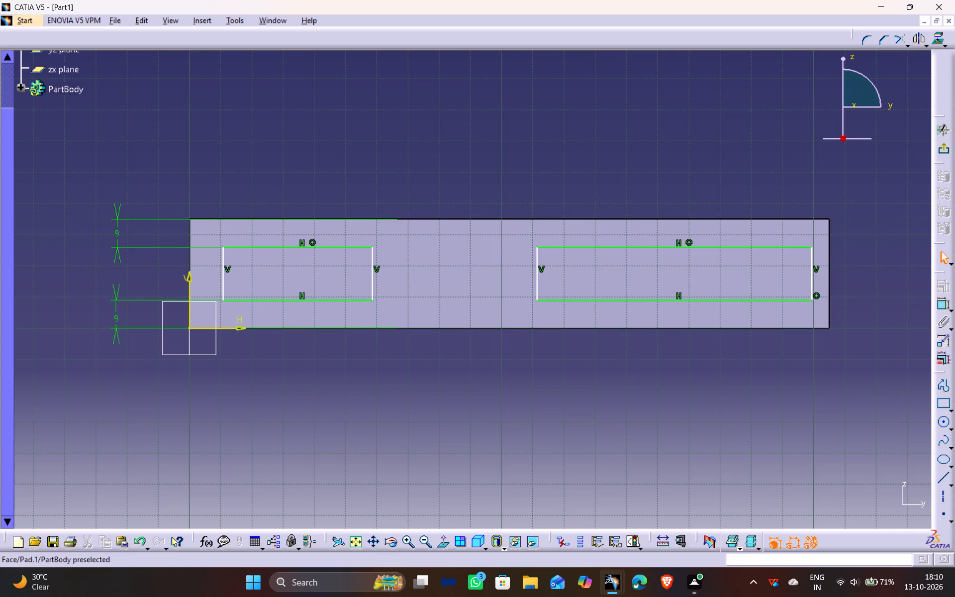
Constrain the shorter rectangle's outer vertical edge to 9 mm from the block's origin end.
{"action": "left_click", "coordinate": [191, 255]}
{"action": "left_click", "coordinate": [223, 265], "text": "ctrl"}
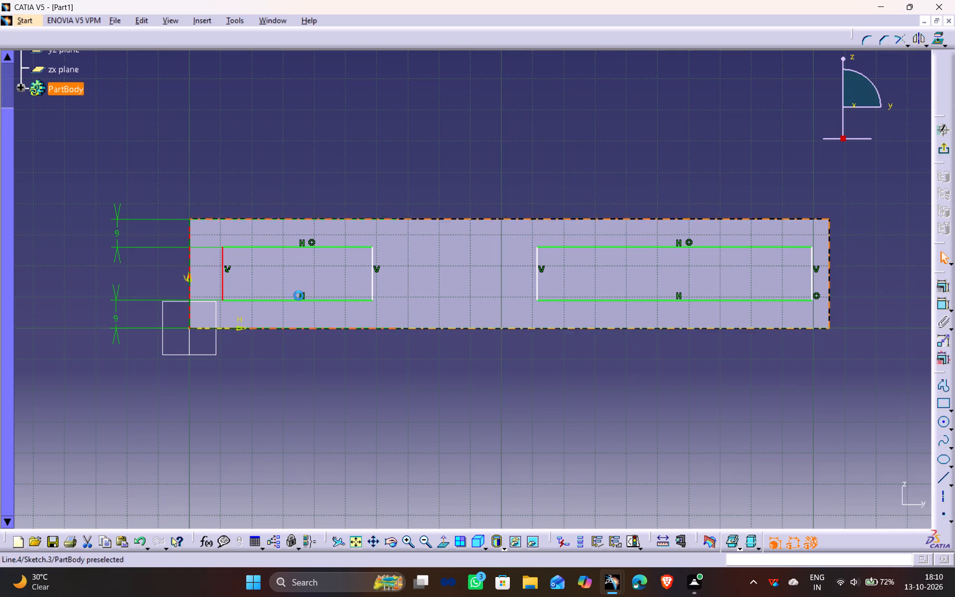
{"action": "left_click", "coordinate": [947, 309]}
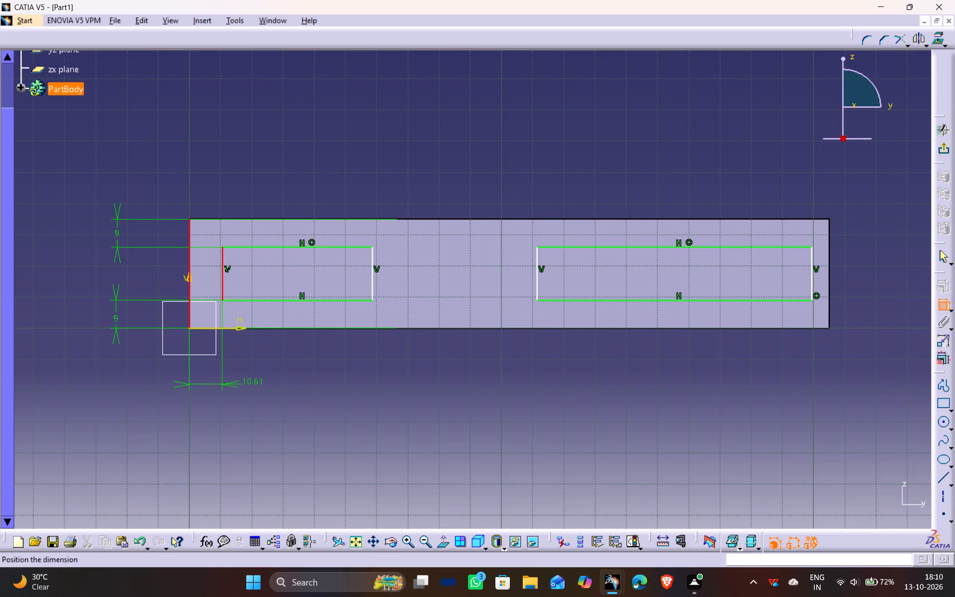
{"action": "left_click", "coordinate": [251, 383]}
{"action": "double_click", "coordinate": [255, 379]}
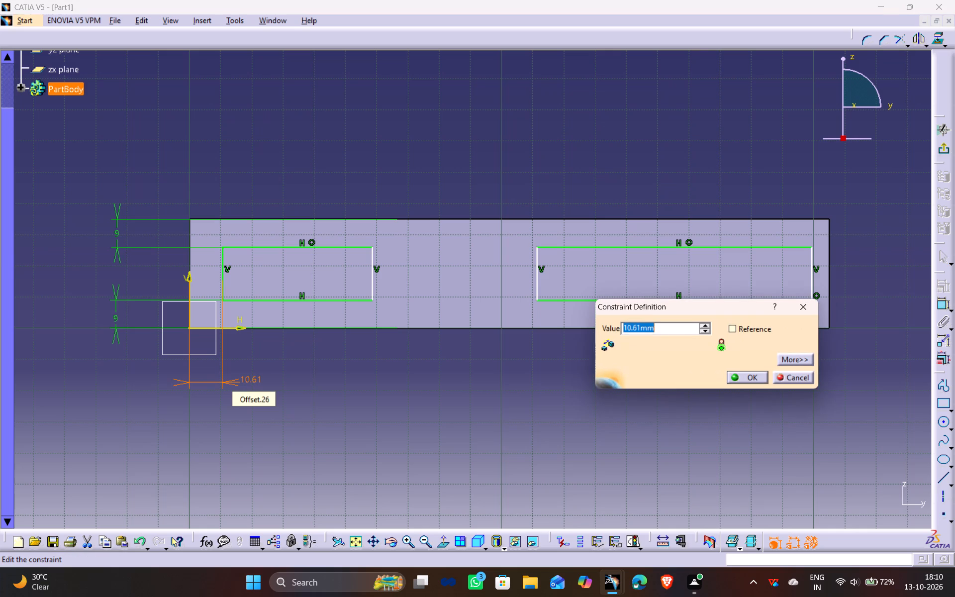
{"action": "key", "text": "9"}
{"action": "key", "text": "Return"}
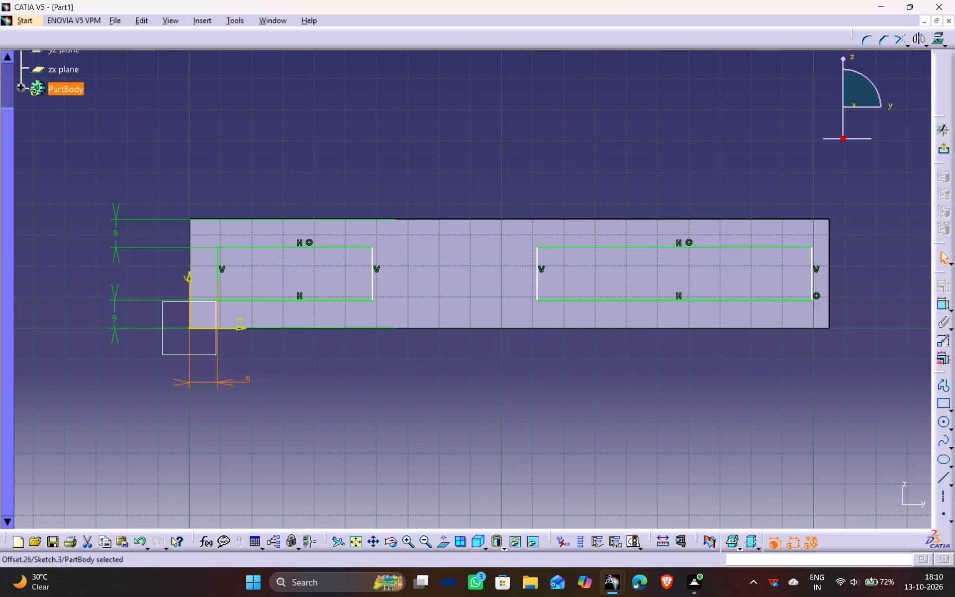
{"action": "left_click", "coordinate": [254, 386]}
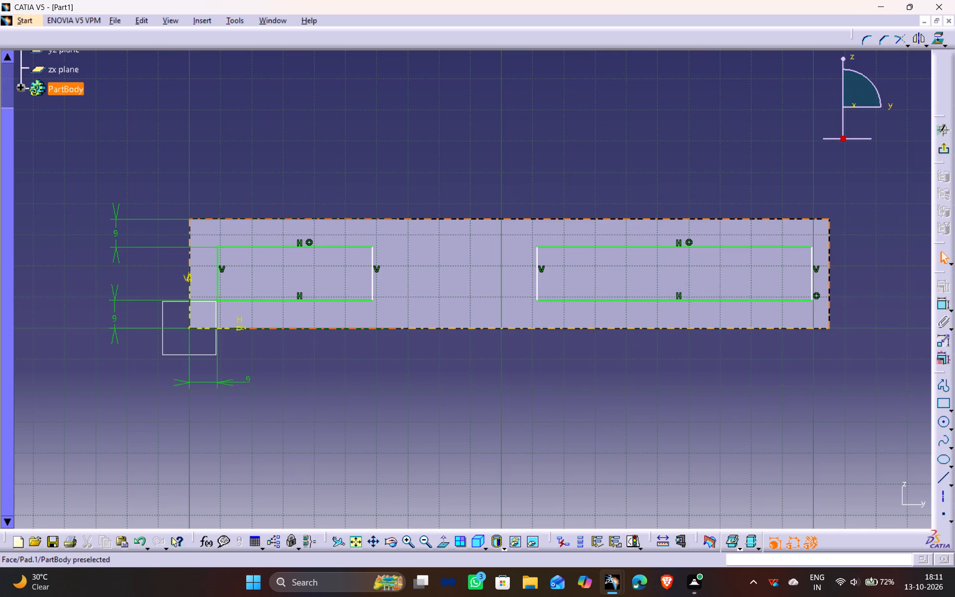
Dimension the shorter rectangle's bottom edge and set its length to 56 mm.
{"action": "left_click", "coordinate": [302, 300]}
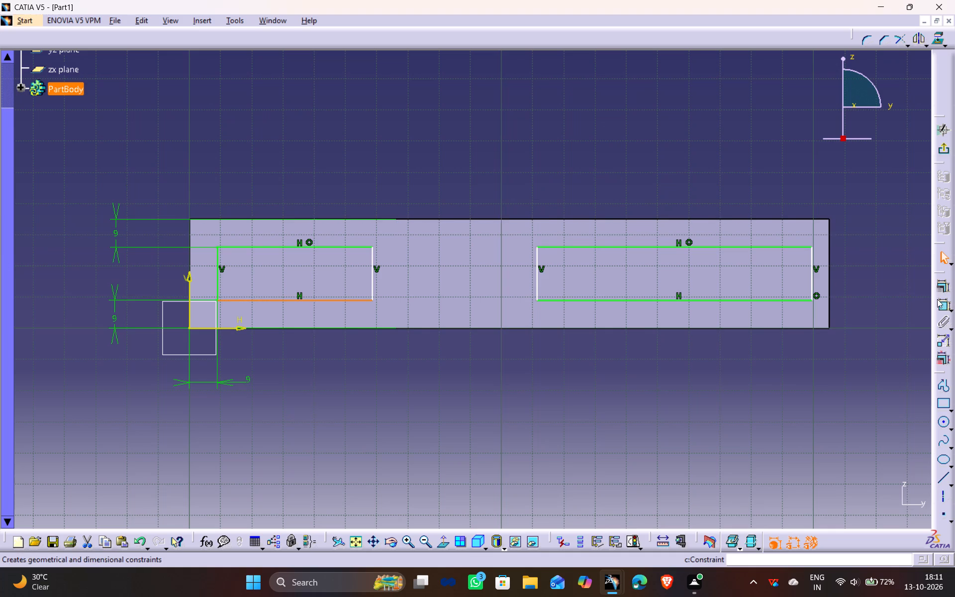
{"action": "left_click", "coordinate": [946, 301]}
{"action": "left_click", "coordinate": [286, 362]}
{"action": "double_click", "coordinate": [286, 358]}
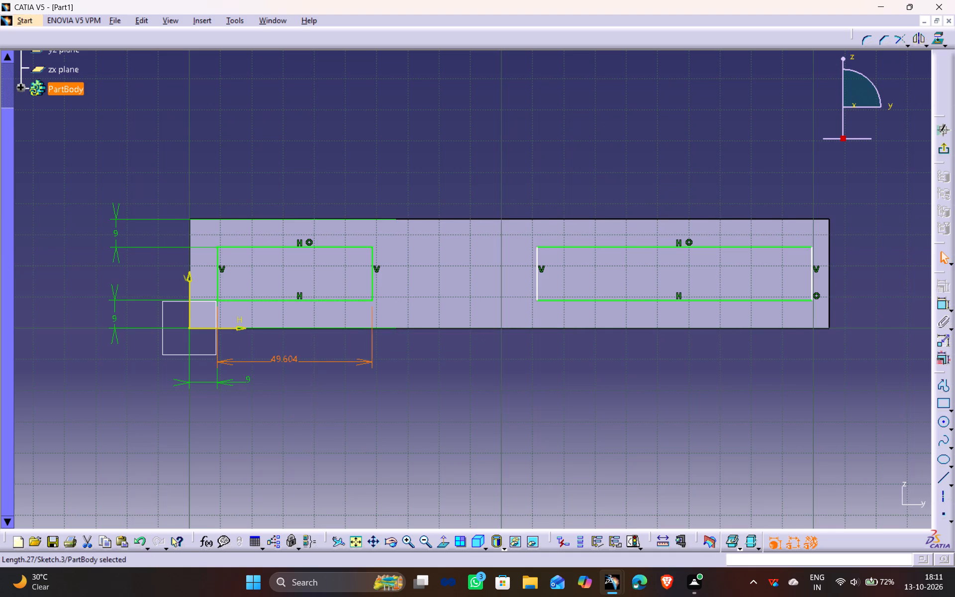
{"action": "type", "text": "56"}
{"action": "key", "text": "Return"}
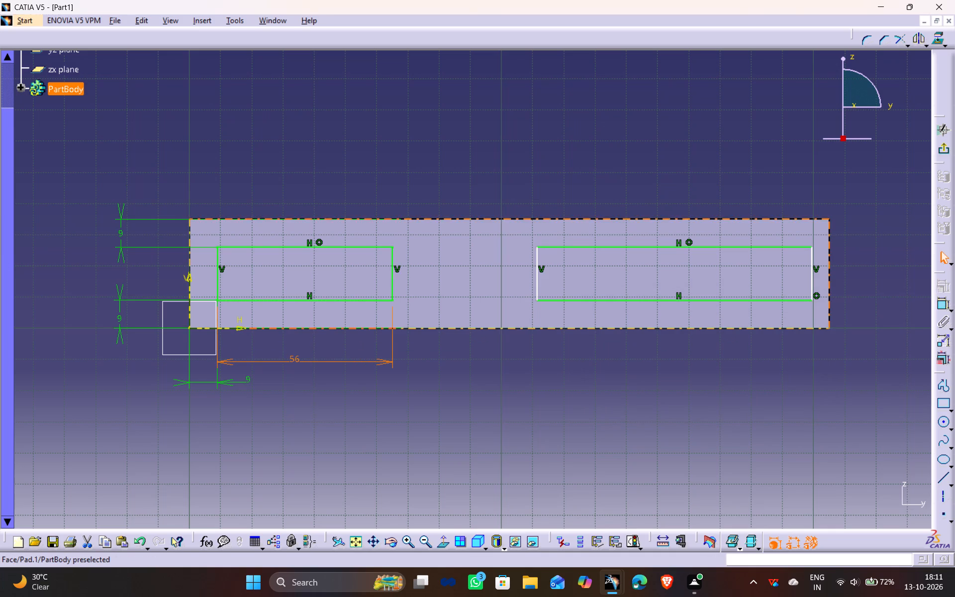
Constrain the gap between the facing vertical edges of the two rectangles to 18 mm.
{"action": "left_click", "coordinate": [391, 273]}
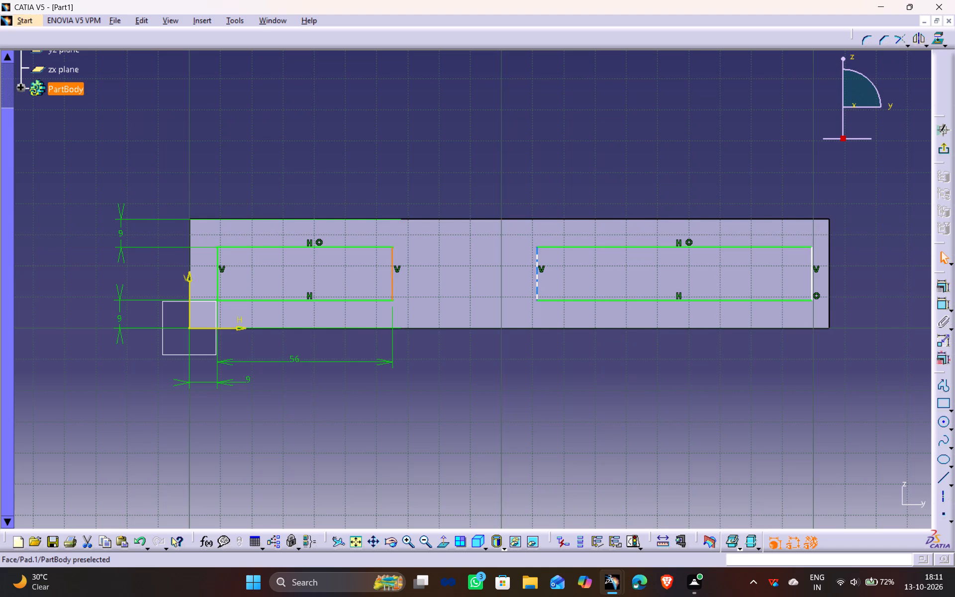
{"action": "left_click", "coordinate": [536, 275], "text": "ctrl"}
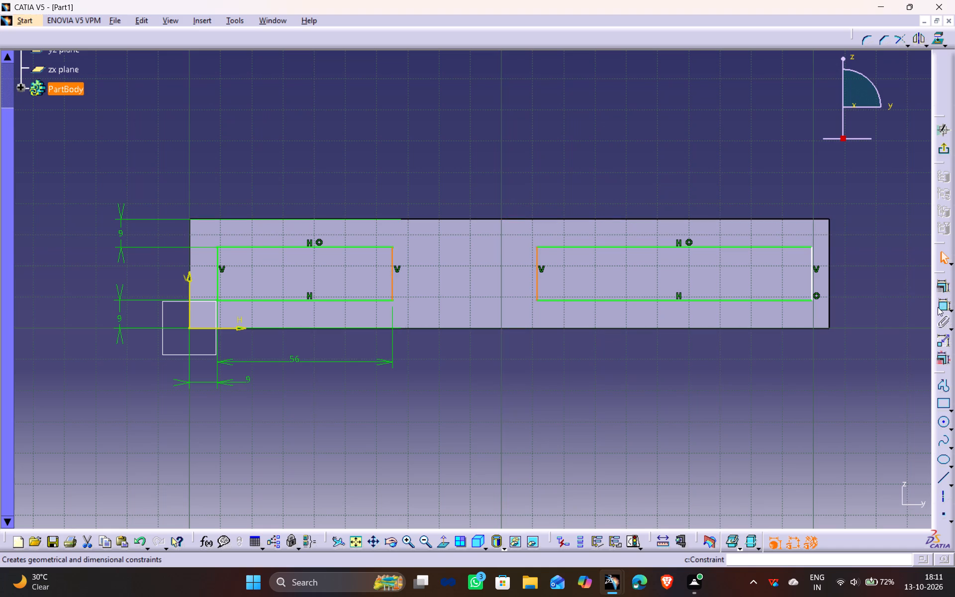
{"action": "left_click", "coordinate": [943, 304]}
{"action": "left_click", "coordinate": [415, 369]}
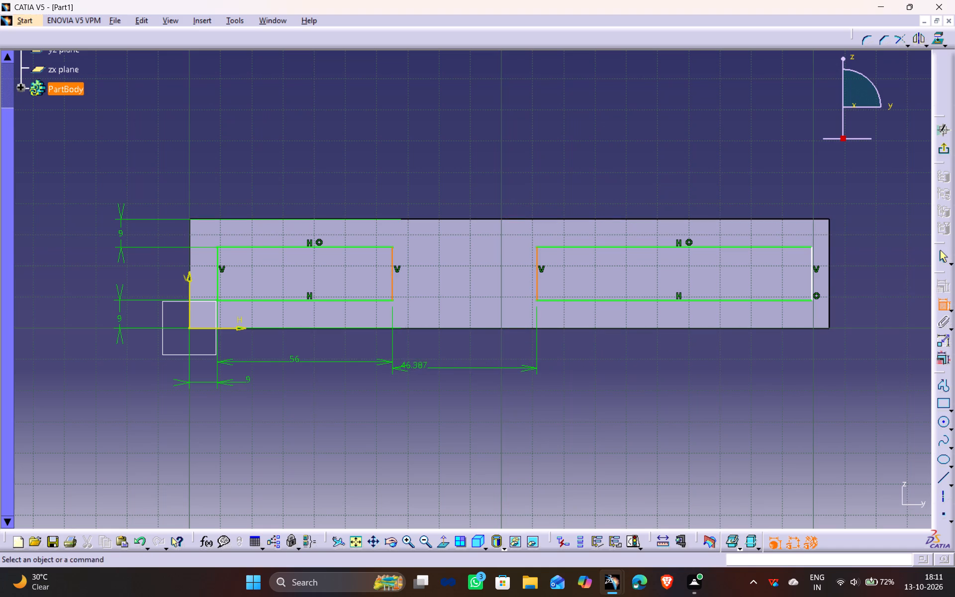
{"action": "double_click", "coordinate": [417, 362]}
{"action": "type", "text": "18"}
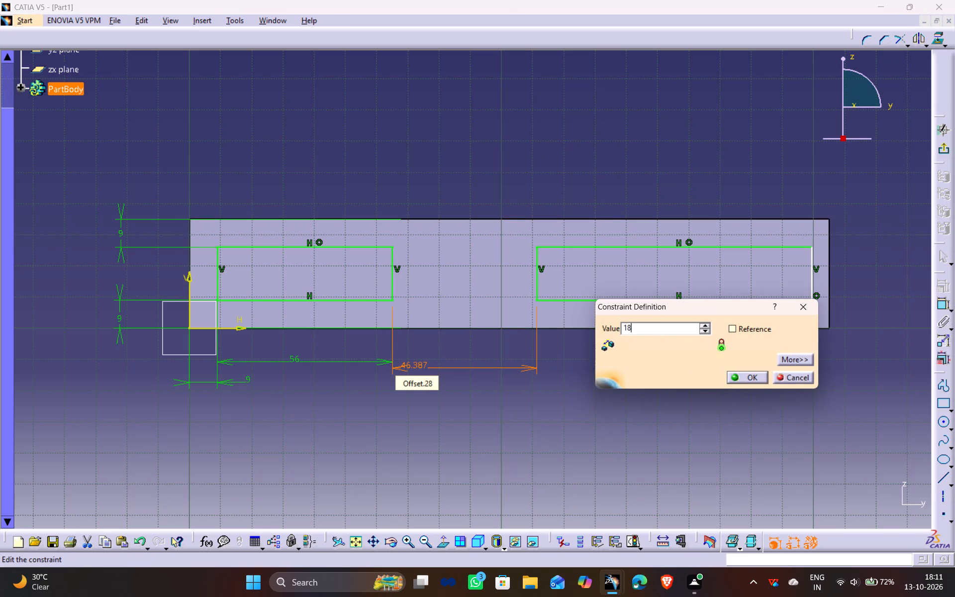
{"action": "key", "text": "Return"}
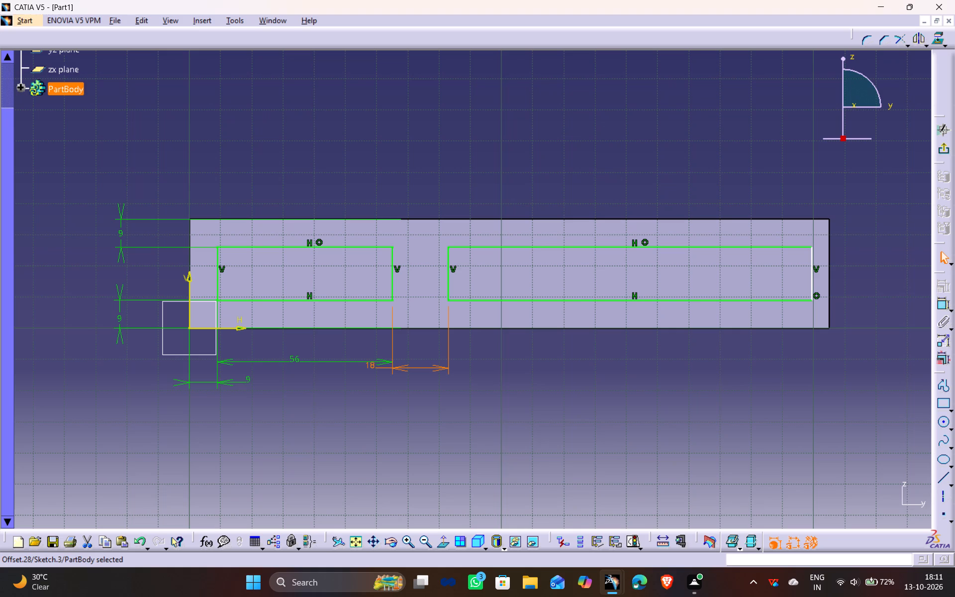
Move the 18 mm gap dimension lower, clear of the 56 mm length dimension.
{"action": "left_click_drag", "start_coordinate": [373, 366], "coordinate": [363, 387]}
{"action": "left_click_drag", "start_coordinate": [363, 387], "coordinate": [362, 389]}
{"action": "left_click_drag", "start_coordinate": [428, 366], "coordinate": [429, 378]}
{"action": "left_click_drag", "start_coordinate": [446, 369], "coordinate": [446, 376]}
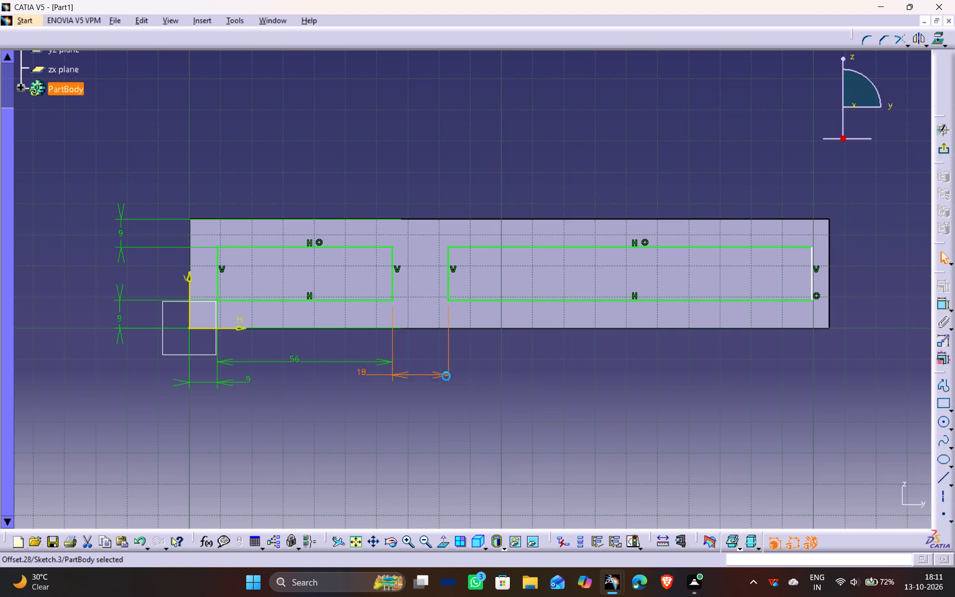
{"action": "left_click_drag", "start_coordinate": [446, 376], "coordinate": [446, 385]}
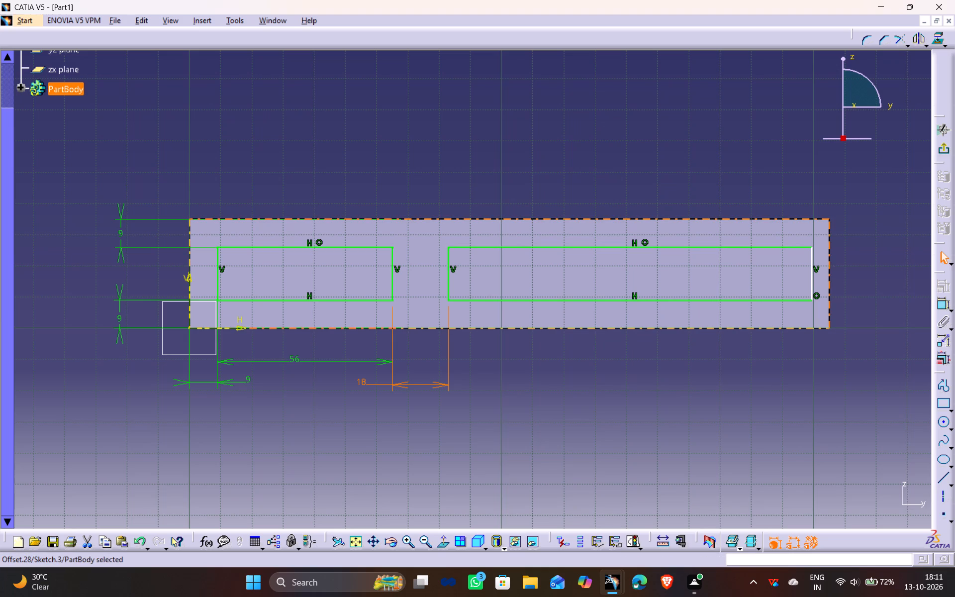
Constrain the longer rectangle's outer vertical edge to 9 mm from the block's far end.
{"action": "left_click", "coordinate": [809, 274]}
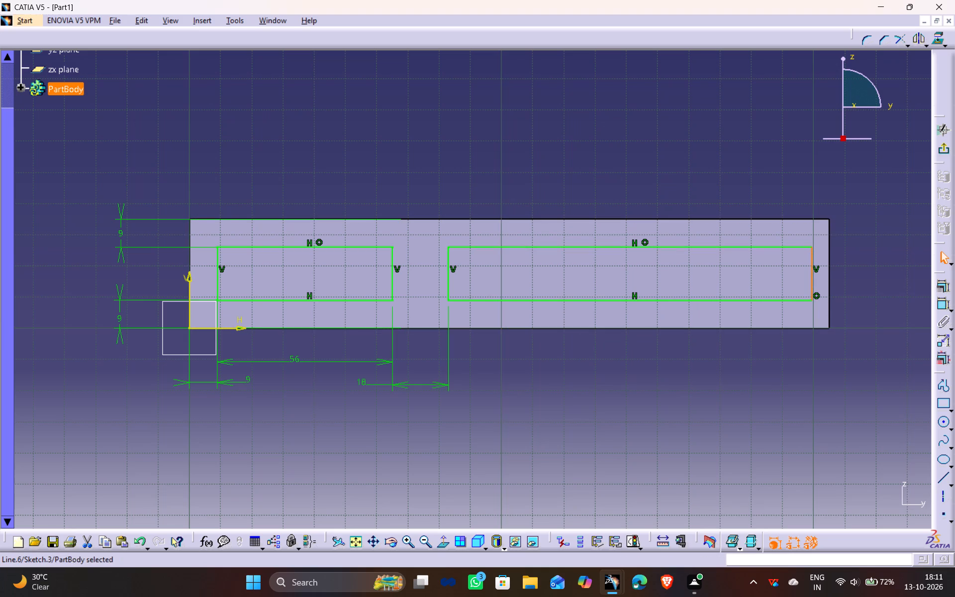
{"action": "left_click", "coordinate": [829, 276], "text": "ctrl"}
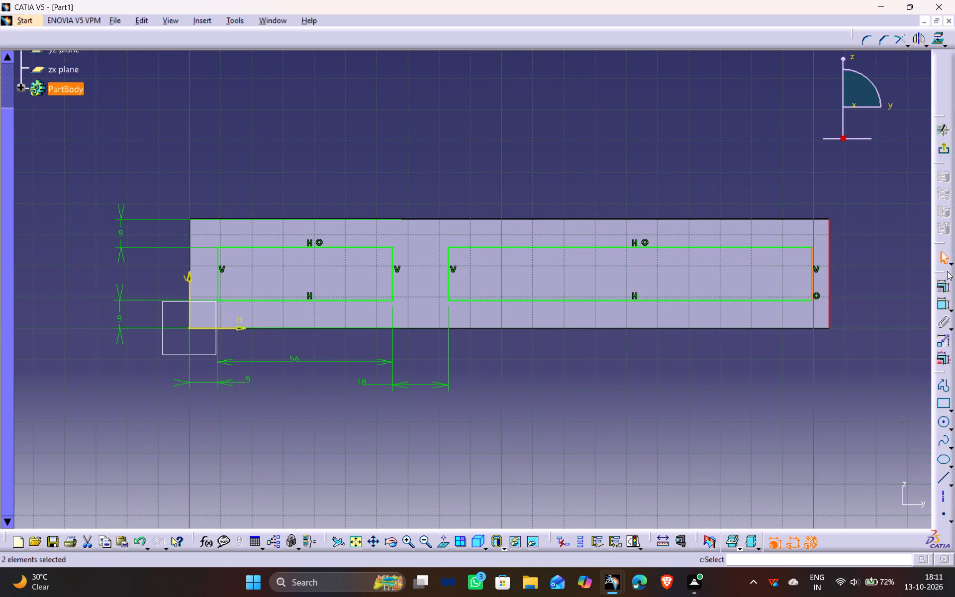
{"action": "left_click", "coordinate": [938, 306]}
{"action": "left_click", "coordinate": [863, 352]}
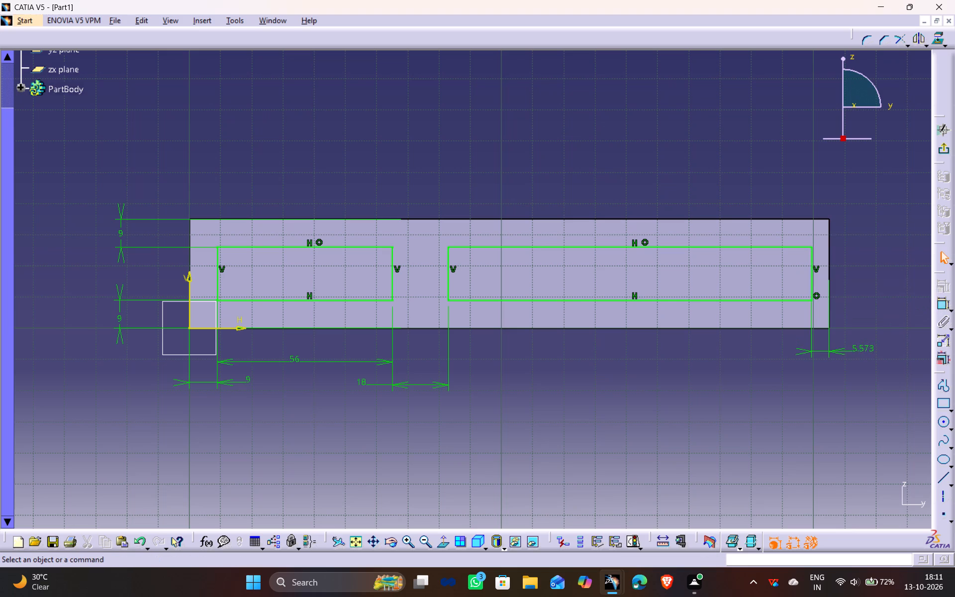
{"action": "double_click", "coordinate": [864, 350]}
{"action": "key", "text": "9"}
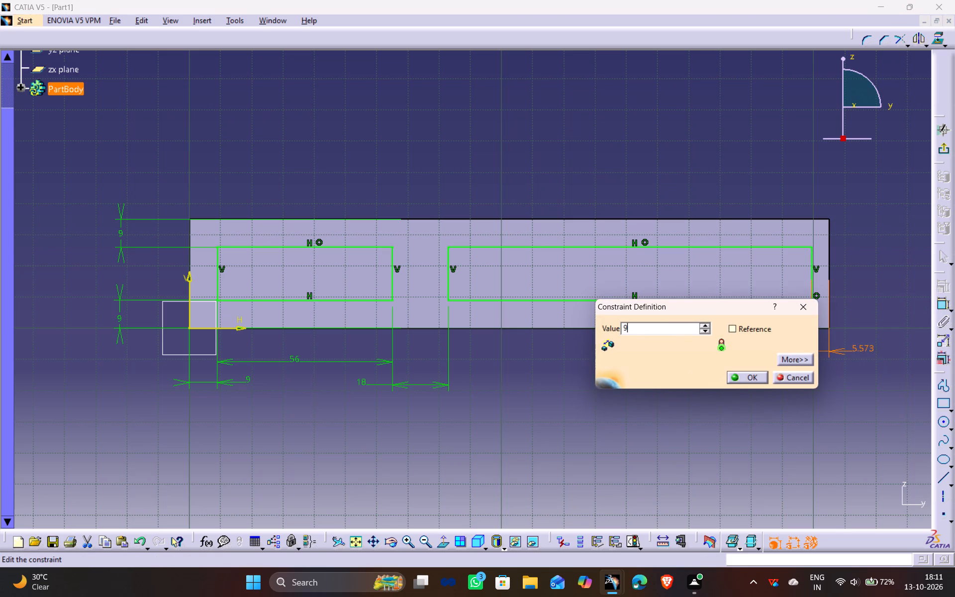
{"action": "key", "text": "Return"}
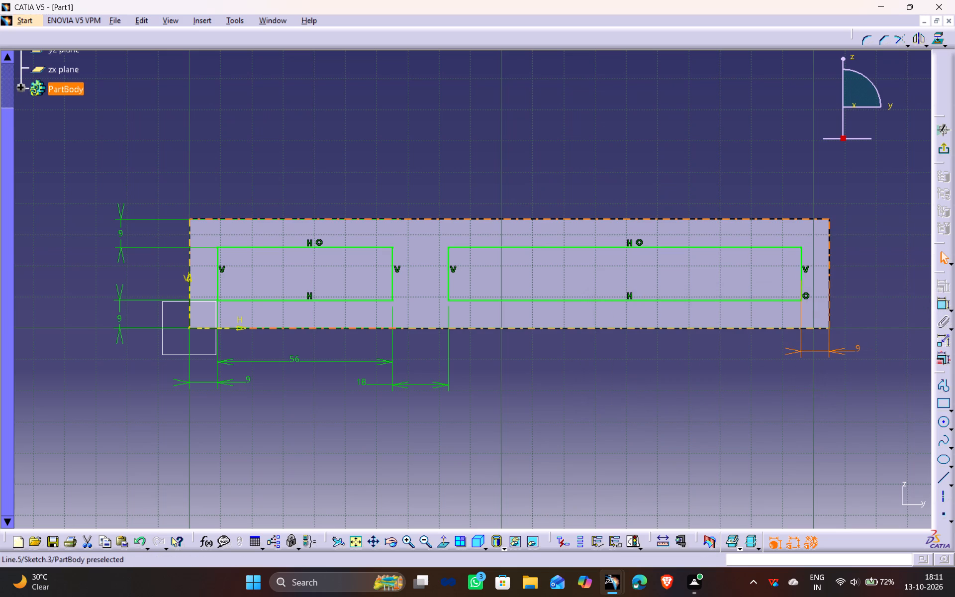
{"action": "left_click", "coordinate": [743, 170]}
Exit the sketch with the two constrained rectangles.
{"action": "middle_click_drag", "start_coordinate": [555, 119], "coordinate": [542, 142]}
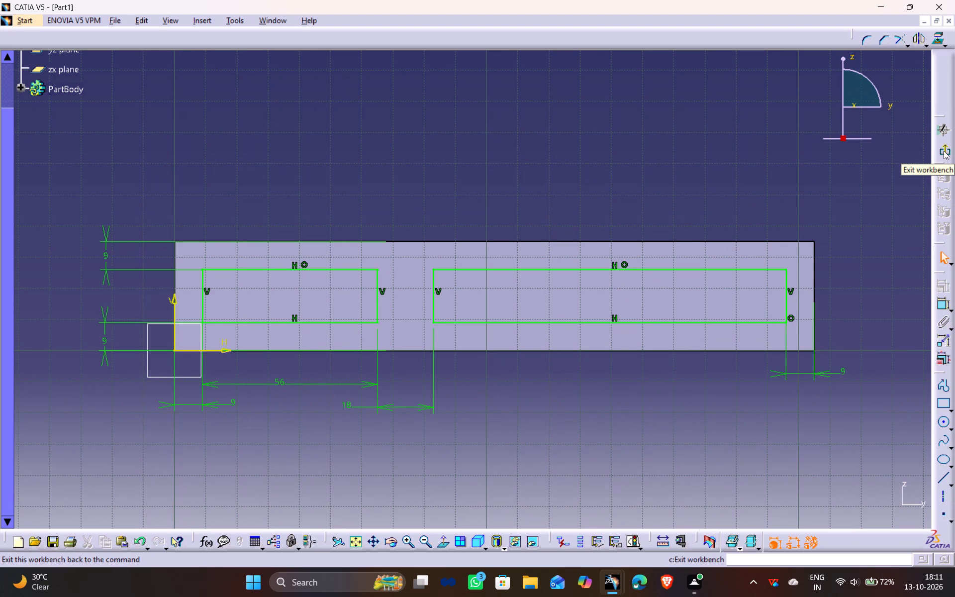
{"action": "left_click", "coordinate": [944, 151]}
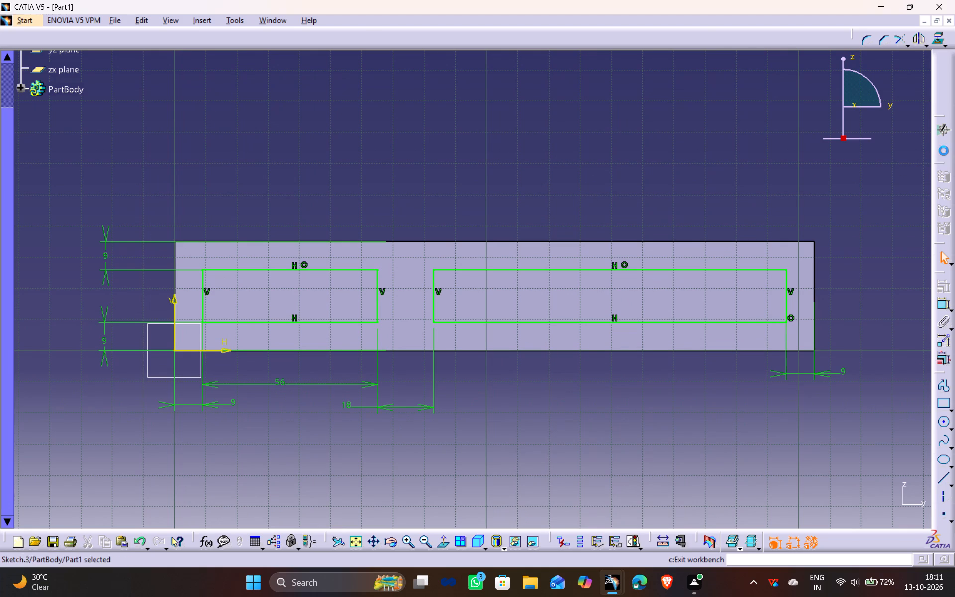
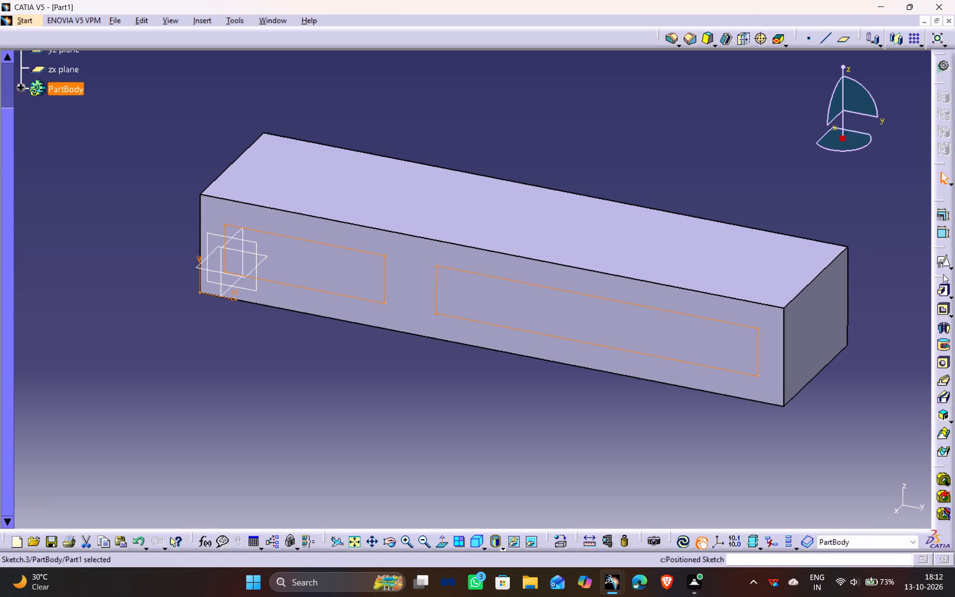
Pocket the two sketched rectangles into the block to a depth of 9 mm.
{"action": "left_click", "coordinate": [943, 305]}
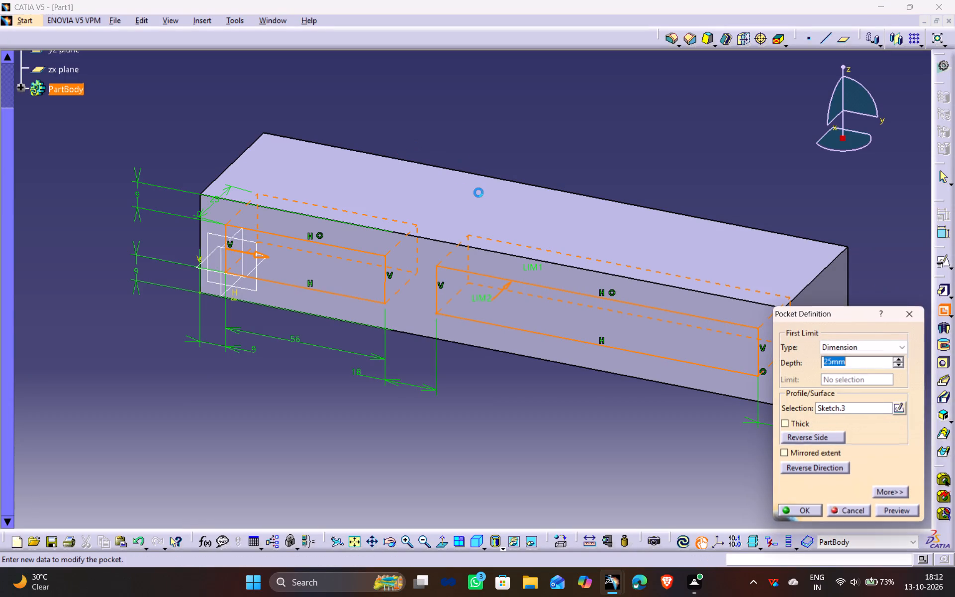
{"action": "left_click_drag", "start_coordinate": [830, 363], "coordinate": [751, 370]}
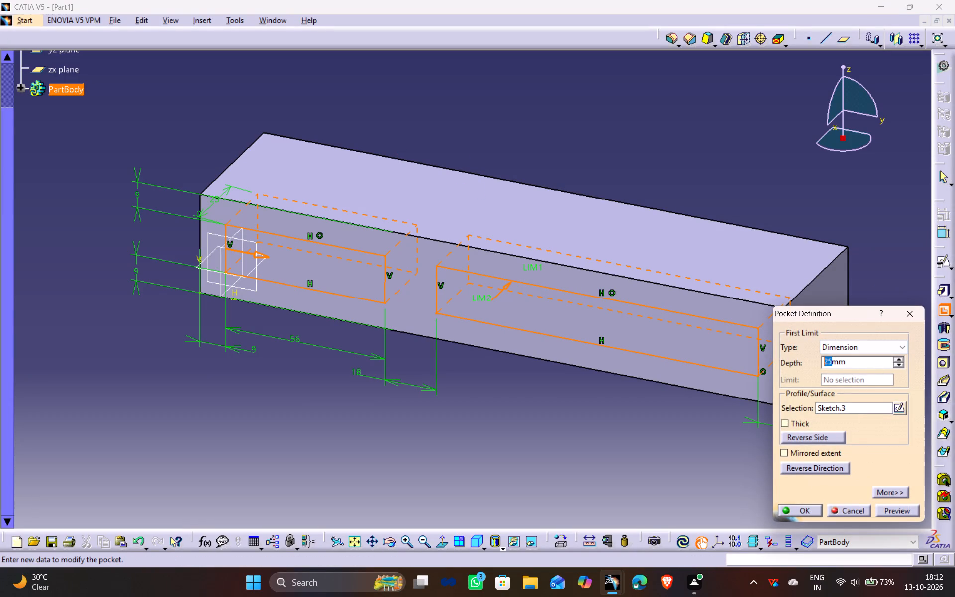
{"action": "key", "text": "9"}
{"action": "left_click", "coordinate": [900, 507]}
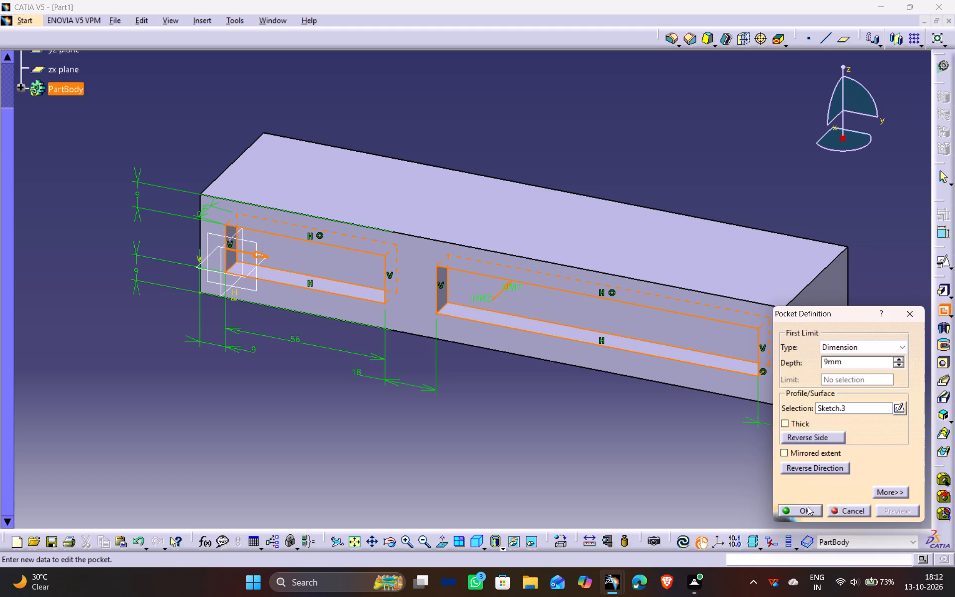
{"action": "left_click", "coordinate": [807, 507]}
{"action": "left_click_drag", "start_coordinate": [582, 460], "coordinate": [573, 452]}
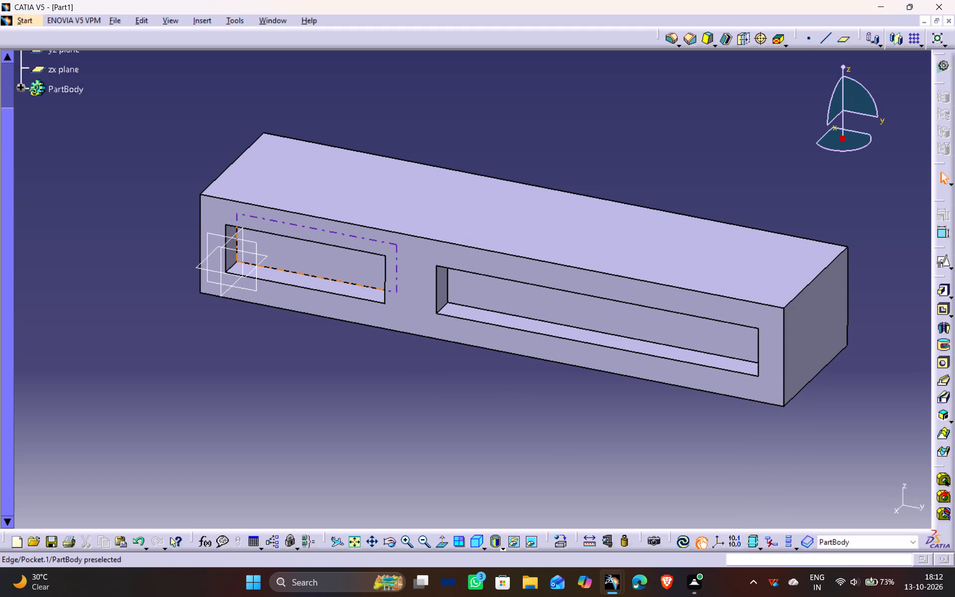
Apply a 4 mm edge fillet to the floor perimeters and all eight corner edges of both pockets.
{"action": "left_click", "coordinate": [333, 269]}
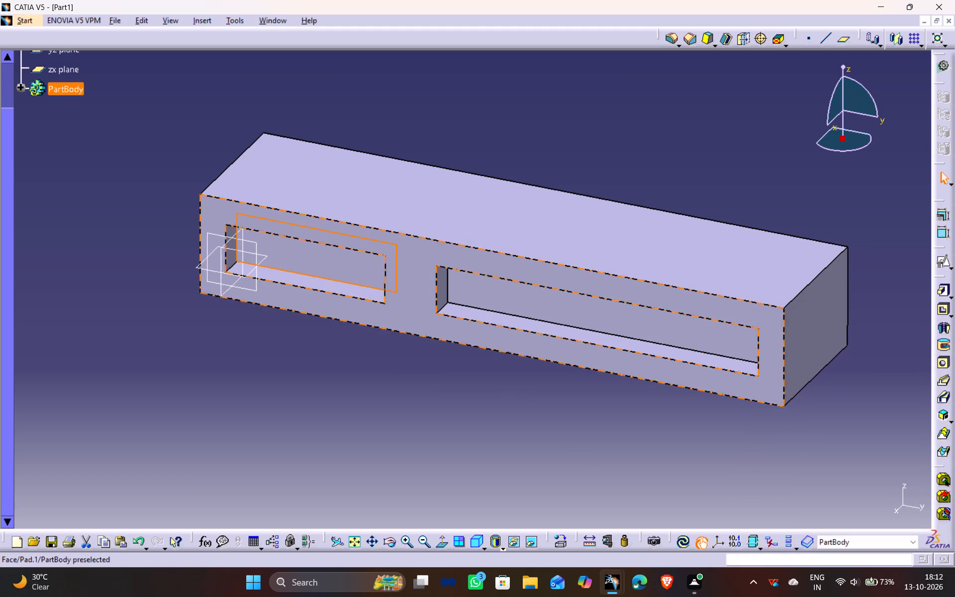
{"action": "left_click", "coordinate": [634, 313], "text": "ctrl"}
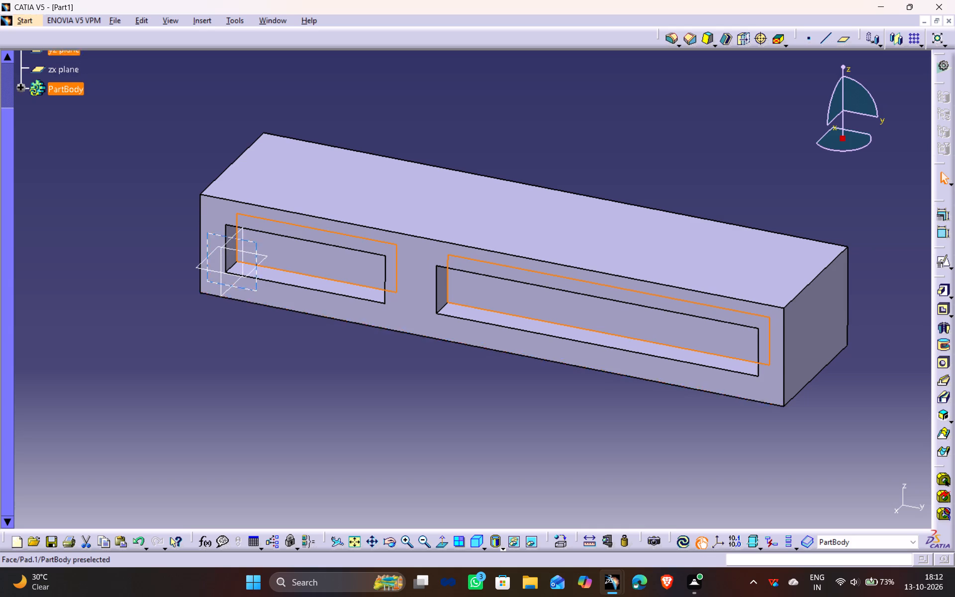
{"action": "left_click", "coordinate": [233, 267], "text": "ctrl"}
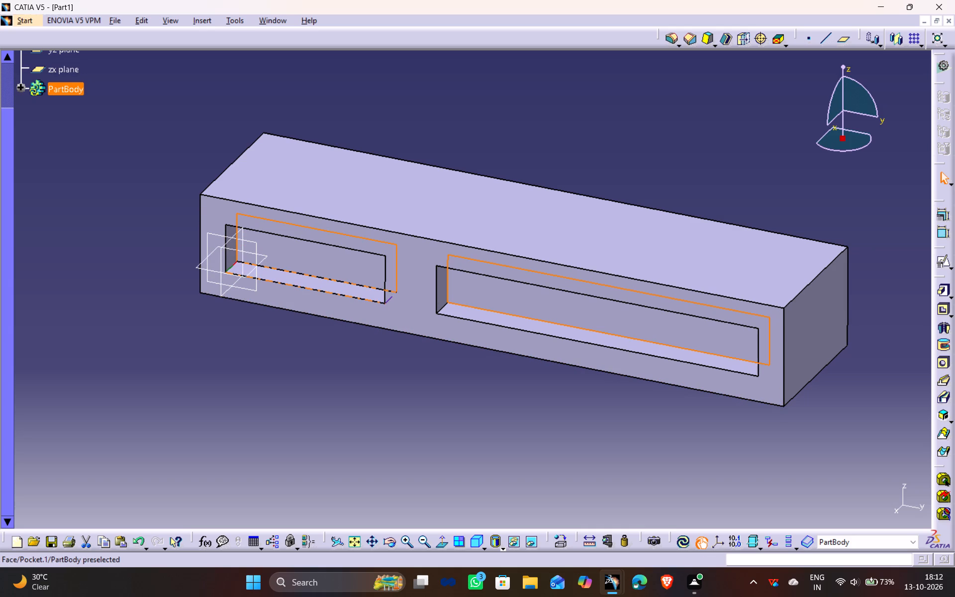
{"action": "left_click", "coordinate": [441, 307], "text": "ctrl"}
{"action": "middle_click_drag", "start_coordinate": [514, 412], "coordinate": [471, 284]}
{"action": "left_click_drag", "start_coordinate": [514, 412], "coordinate": [470, 285]}
{"action": "scroll", "coordinate": [515, 407], "scroll_direction": "down", "scroll_amount": 1}
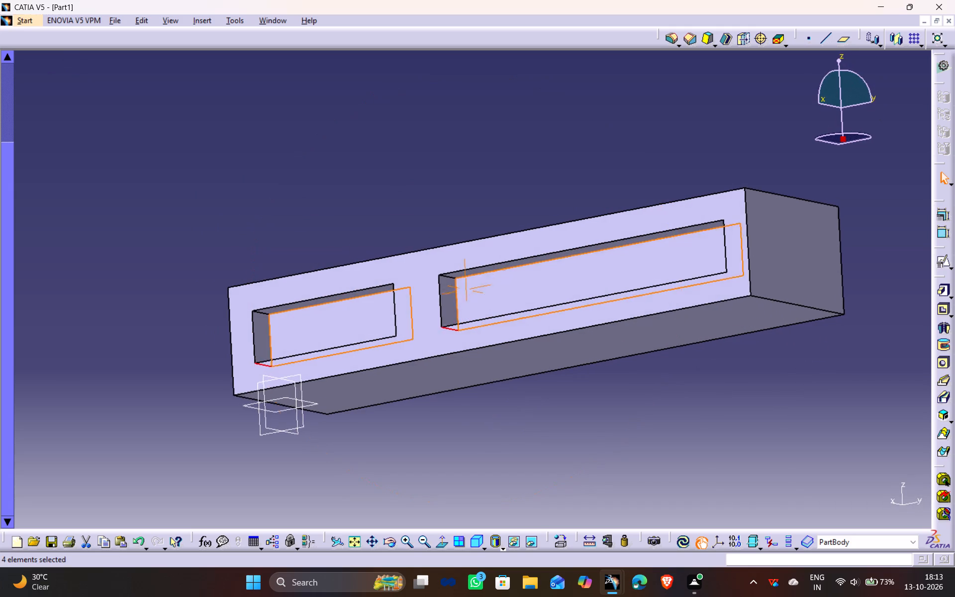
{"action": "middle_click_drag", "start_coordinate": [471, 284], "coordinate": [471, 284]}
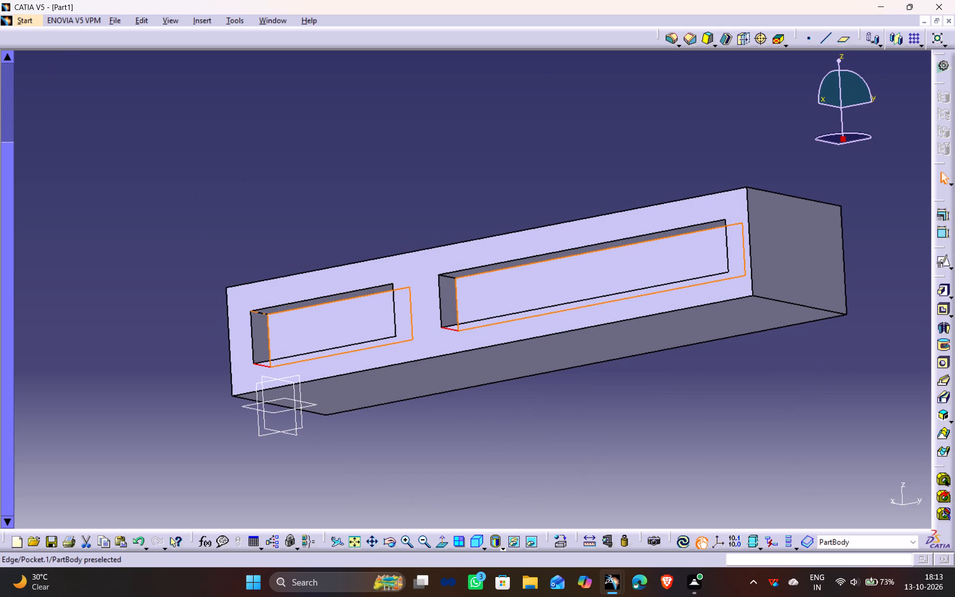
{"action": "left_click", "coordinate": [263, 315], "text": "ctrl"}
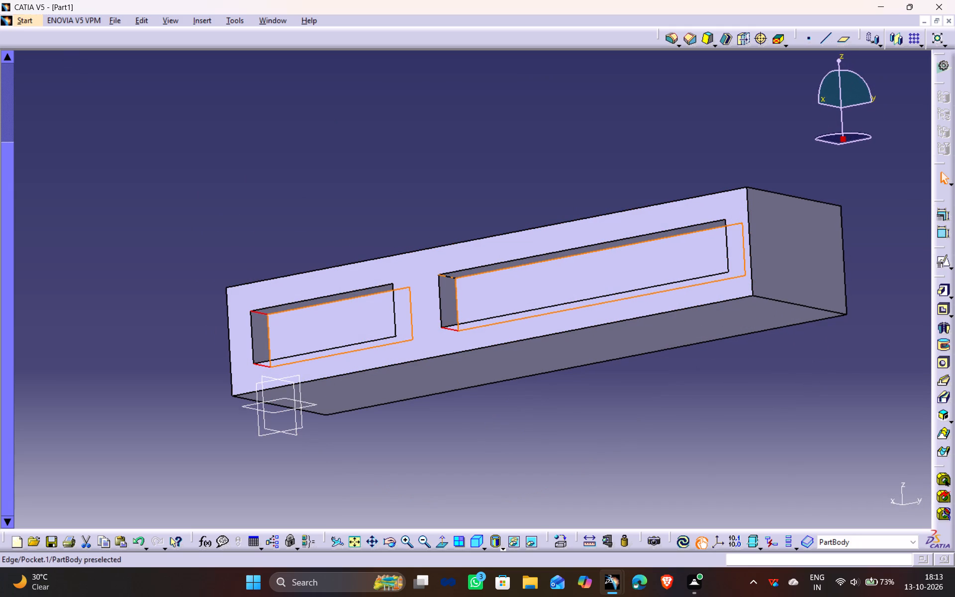
{"action": "left_click", "coordinate": [449, 279], "text": "ctrl"}
{"action": "middle_click_drag", "start_coordinate": [363, 230], "coordinate": [574, 249]}
{"action": "left_click_drag", "start_coordinate": [363, 230], "coordinate": [574, 249]}
{"action": "scroll", "coordinate": [363, 230], "scroll_direction": "down", "scroll_amount": 1}
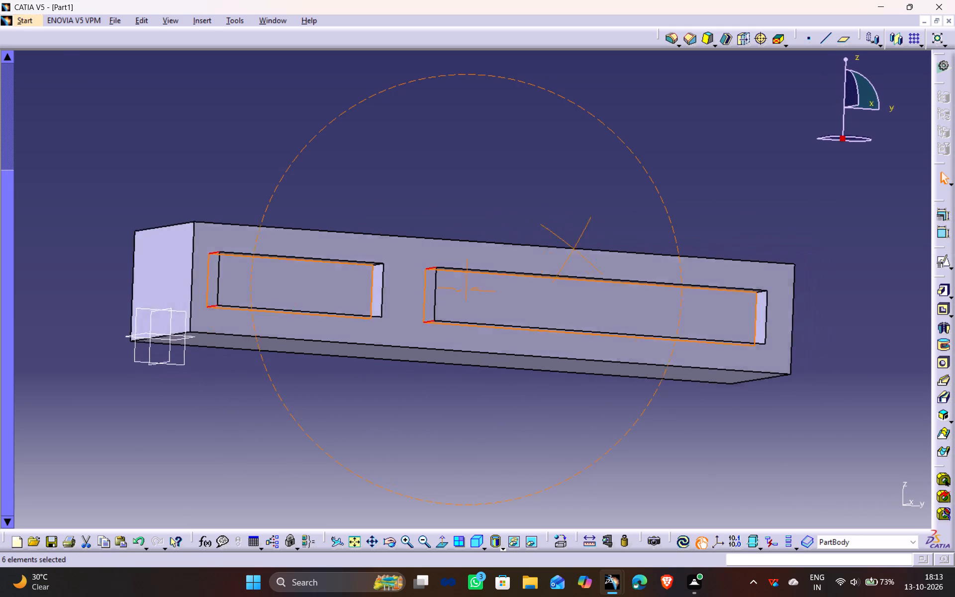
{"action": "left_click_drag", "start_coordinate": [574, 249], "coordinate": [589, 253]}
{"action": "middle_click_drag", "start_coordinate": [574, 249], "coordinate": [589, 253]}
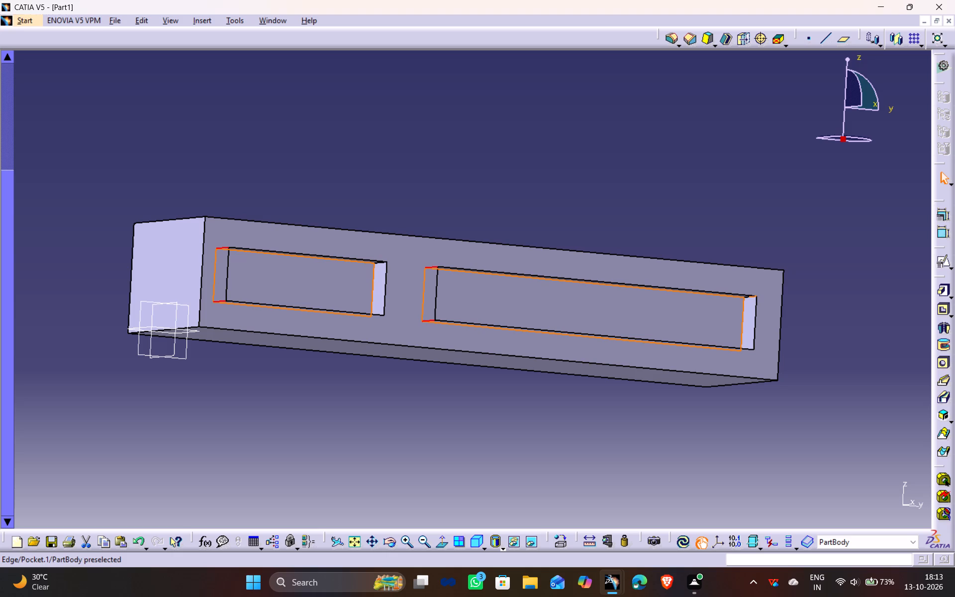
{"action": "left_click", "coordinate": [747, 298], "text": "ctrl"}
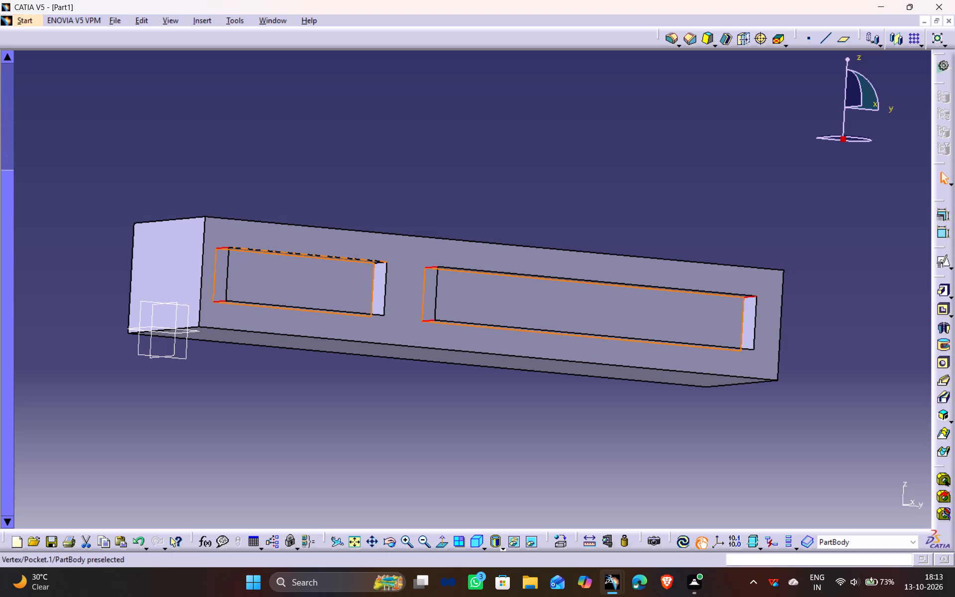
{"action": "left_click", "coordinate": [378, 265], "text": "ctrl"}
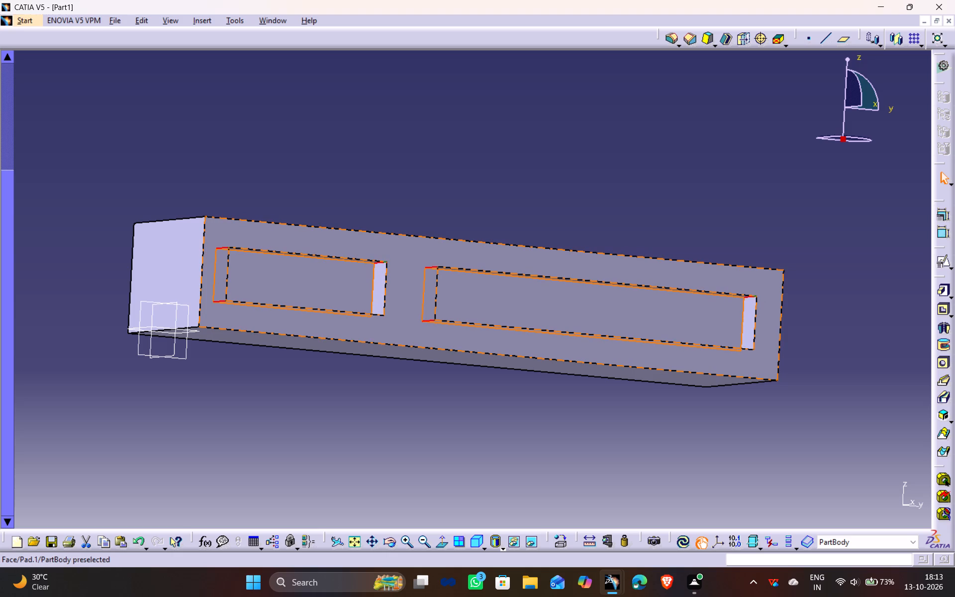
{"action": "middle_click_drag", "start_coordinate": [418, 252], "coordinate": [429, 310]}
{"action": "left_click_drag", "start_coordinate": [418, 252], "coordinate": [428, 308]}
{"action": "scroll", "coordinate": [418, 260], "scroll_direction": "down", "scroll_amount": 1}
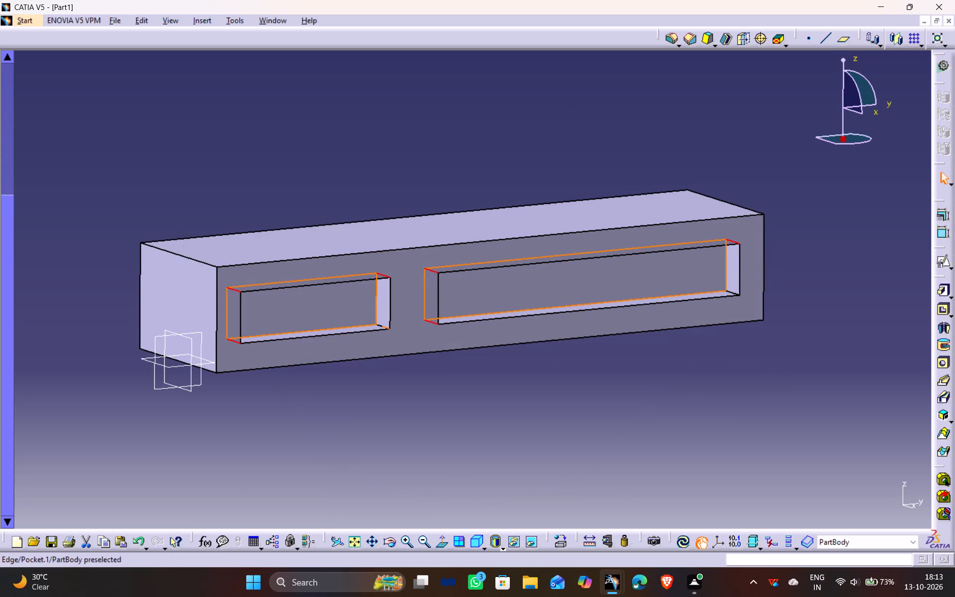
{"action": "left_click", "coordinate": [380, 324], "text": "ctrl"}
{"action": "left_click", "coordinate": [730, 291], "text": "ctrl"}
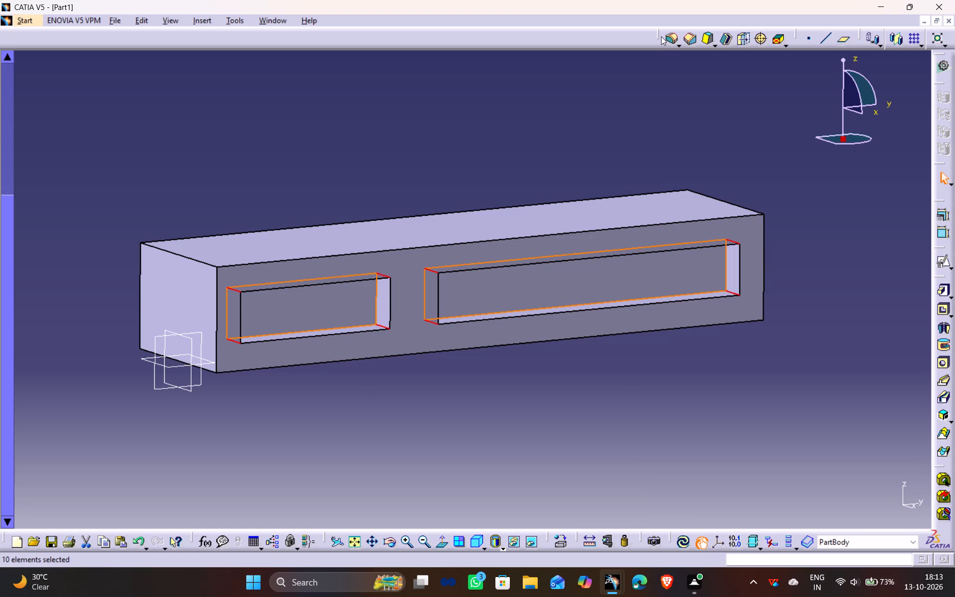
{"action": "left_click", "coordinate": [674, 35]}
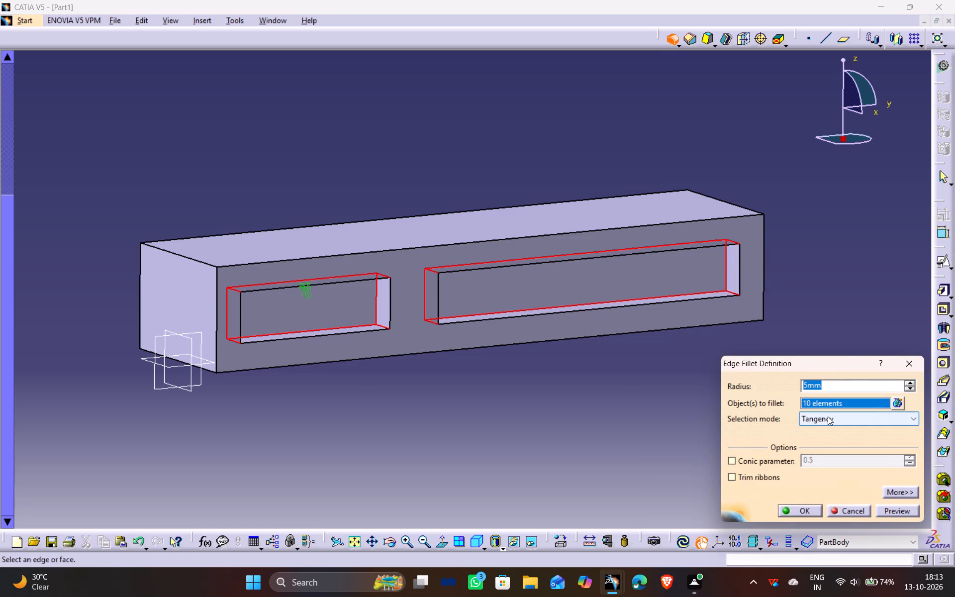
{"action": "key", "text": "4"}
{"action": "left_click", "coordinate": [893, 514]}
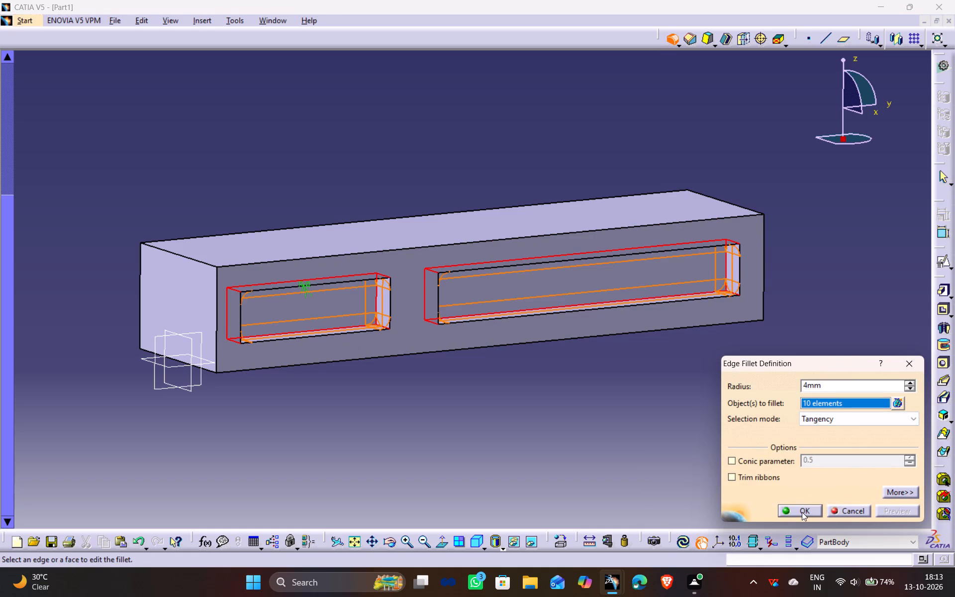
{"action": "left_click", "coordinate": [802, 512]}
{"action": "left_click", "coordinate": [630, 468]}
Set the depth of the two-rectangle pocket to 6.5 mm and update the part.
{"action": "middle_click_drag", "start_coordinate": [577, 433], "coordinate": [455, 432]}
{"action": "left_click_drag", "start_coordinate": [550, 426], "coordinate": [455, 432]}
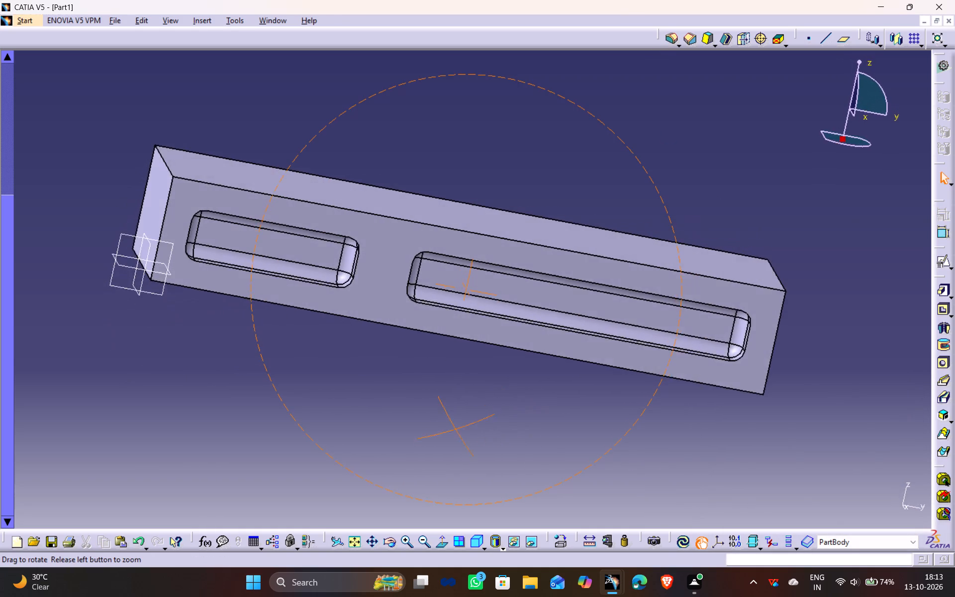
{"action": "left_click_drag", "start_coordinate": [455, 432], "coordinate": [457, 470]}
{"action": "middle_click_drag", "start_coordinate": [455, 432], "coordinate": [457, 470]}
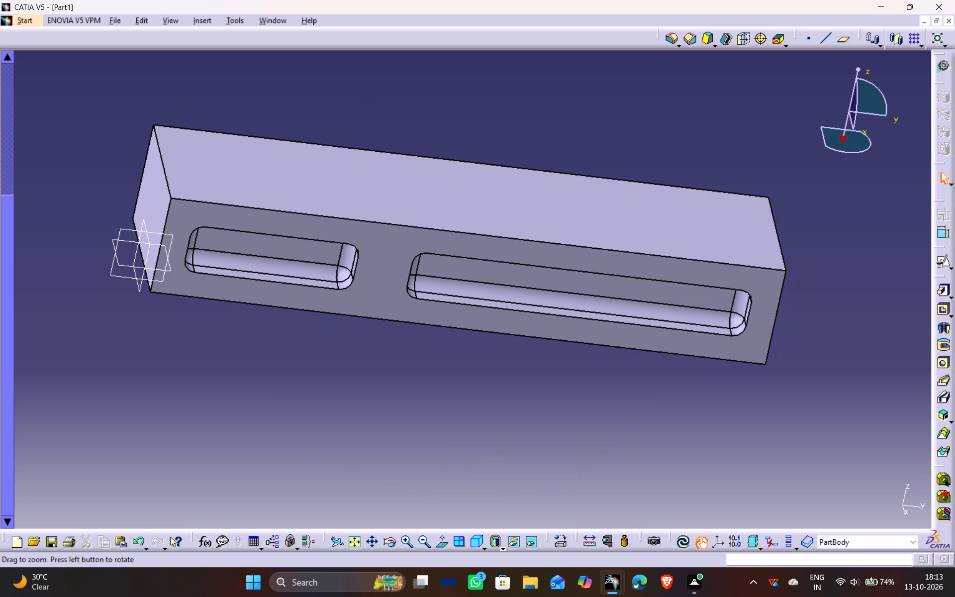
{"action": "double_click", "coordinate": [307, 258]}
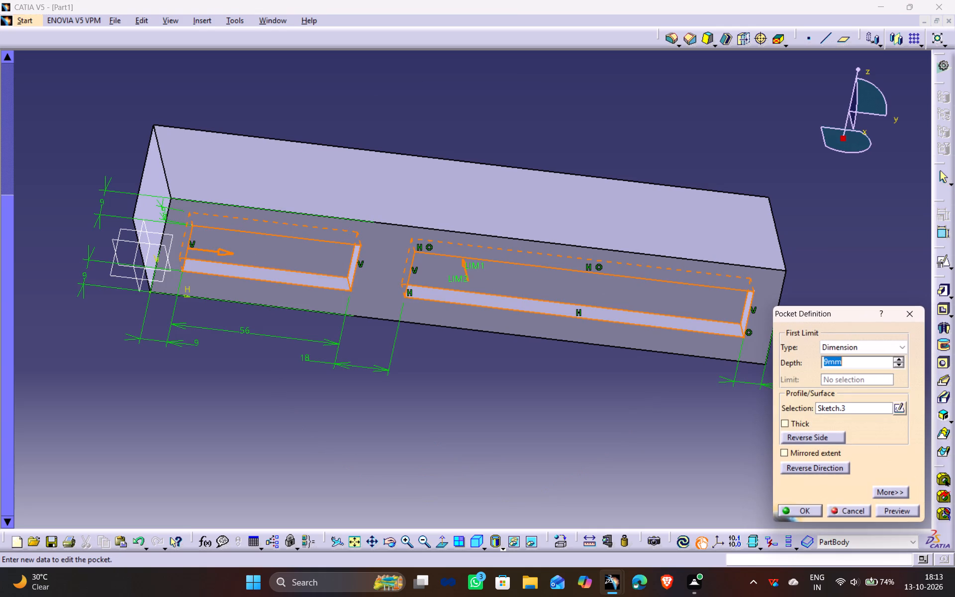
{"action": "left_click_drag", "start_coordinate": [831, 359], "coordinate": [795, 369]}
{"action": "key", "text": "5"}
{"action": "key", "text": "BackSpace"}
{"action": "type", "text": "6."}
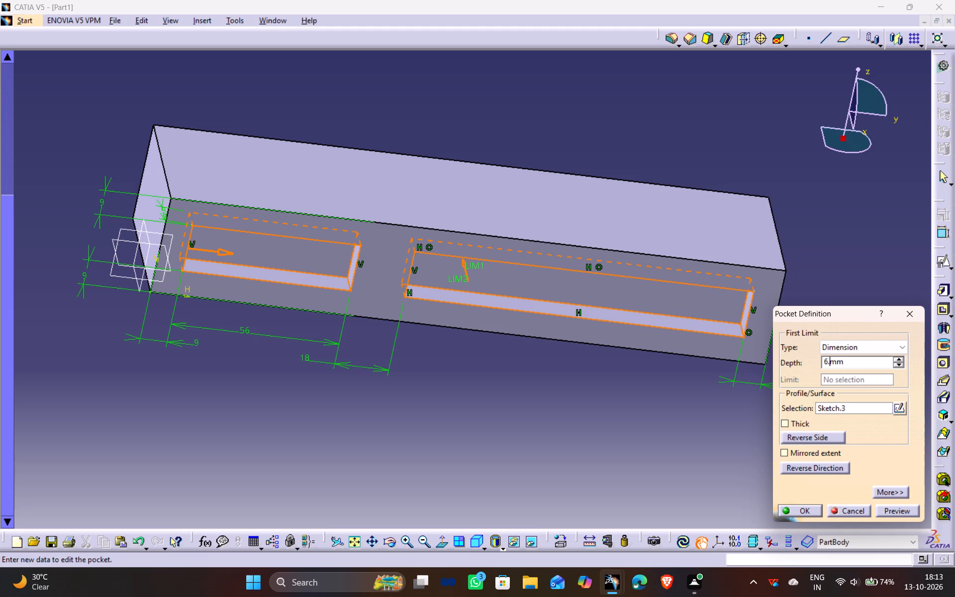
{"action": "key", "text": "5"}
{"action": "left_click", "coordinate": [897, 511]}
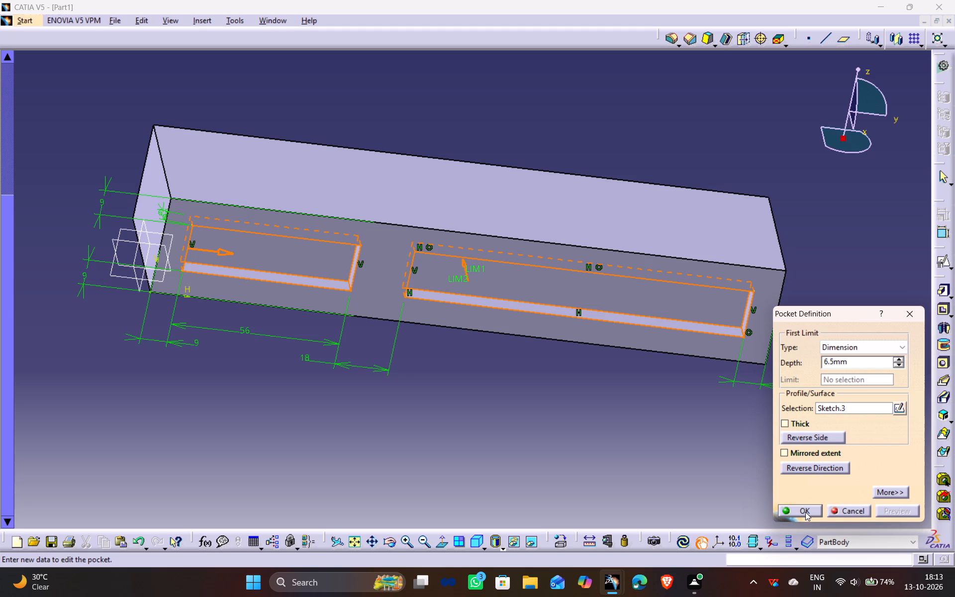
{"action": "left_click", "coordinate": [805, 512]}
{"action": "left_click", "coordinate": [650, 468]}
{"action": "key", "text": "ctrl+u"}
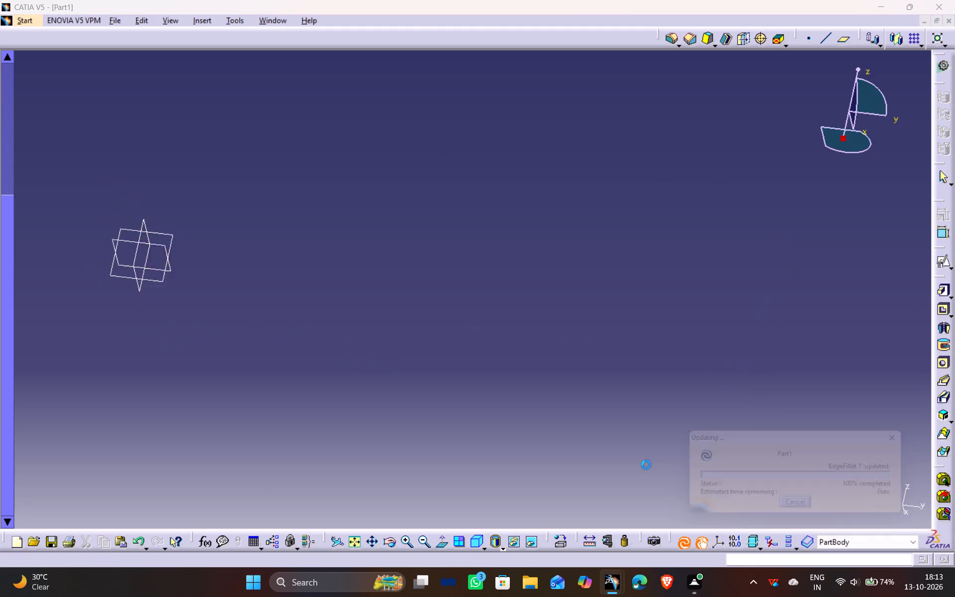
{"action": "left_click", "coordinate": [562, 405]}
Measure the distance between the longer pocket's long opening edge and the parallel fillet edge on the same wall.
{"action": "scroll", "coordinate": [557, 405], "scroll_direction": "down", "scroll_amount": 2}
{"action": "middle_click_drag", "start_coordinate": [557, 405], "coordinate": [542, 357]}
{"action": "left_click_drag", "start_coordinate": [556, 405], "coordinate": [542, 357]}
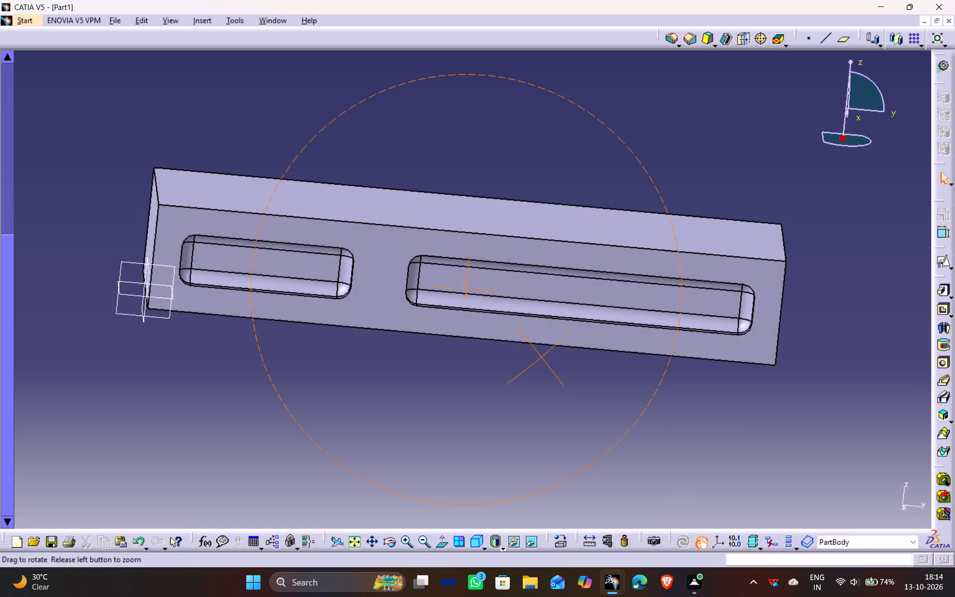
{"action": "left_click_drag", "start_coordinate": [542, 357], "coordinate": [615, 165]}
{"action": "middle_click_drag", "start_coordinate": [542, 357], "coordinate": [621, 165]}
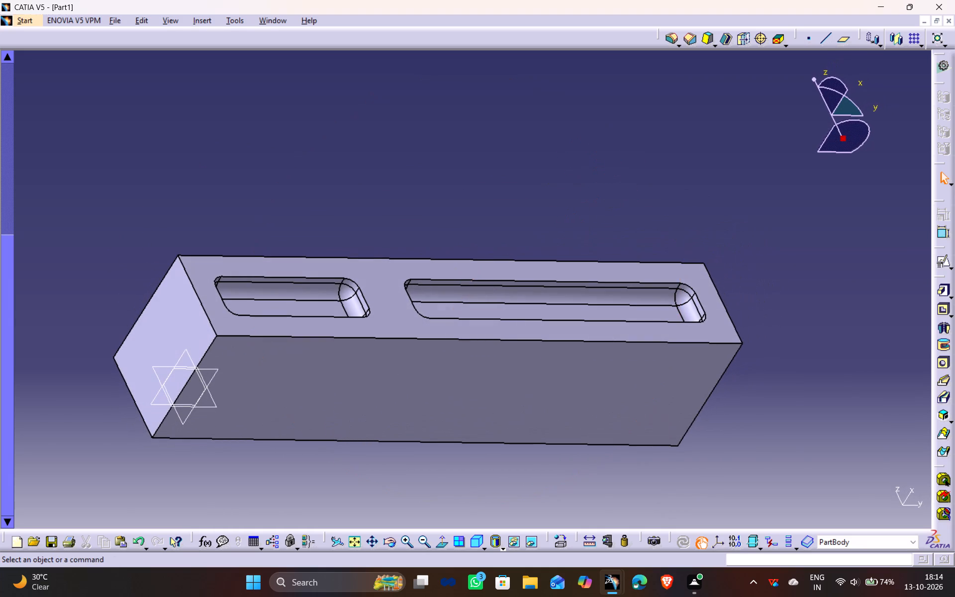
{"action": "middle_click_drag", "start_coordinate": [485, 189], "coordinate": [498, 217]}
{"action": "left_click_drag", "start_coordinate": [485, 189], "coordinate": [498, 217]}
{"action": "scroll", "coordinate": [498, 217], "scroll_direction": "down", "scroll_amount": 1}
{"action": "middle_click_drag", "start_coordinate": [557, 459], "coordinate": [557, 459]}
{"action": "scroll", "coordinate": [557, 459], "scroll_direction": "down", "scroll_amount": 1}
{"action": "left_click_drag", "start_coordinate": [557, 459], "coordinate": [557, 459]}
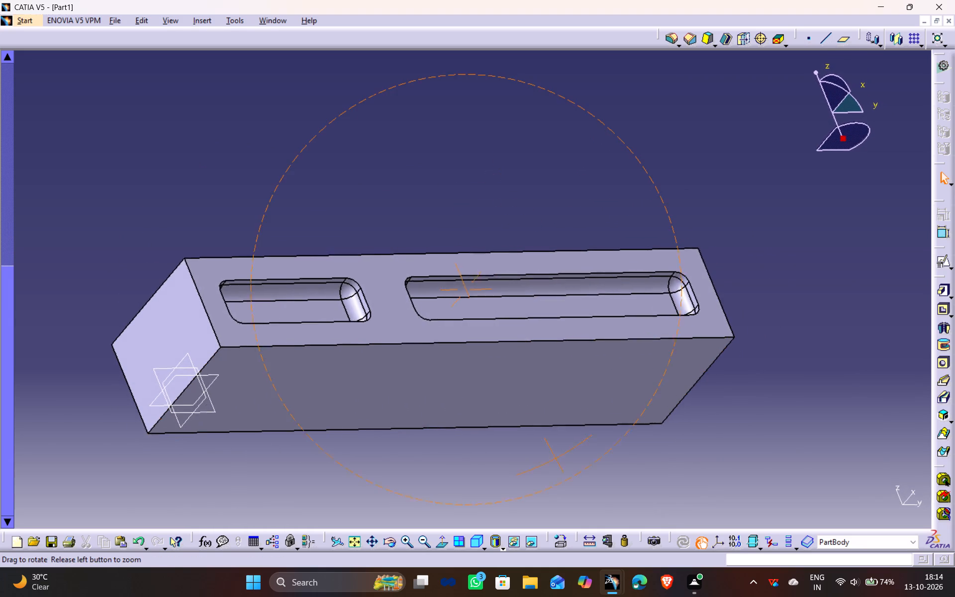
{"action": "left_click_drag", "start_coordinate": [557, 459], "coordinate": [496, 337]}
{"action": "middle_click_drag", "start_coordinate": [557, 459], "coordinate": [496, 337]}
{"action": "middle_click_drag", "start_coordinate": [540, 435], "coordinate": [535, 354], "text": "ctrl"}
{"action": "middle_click_drag", "start_coordinate": [567, 440], "coordinate": [537, 367]}
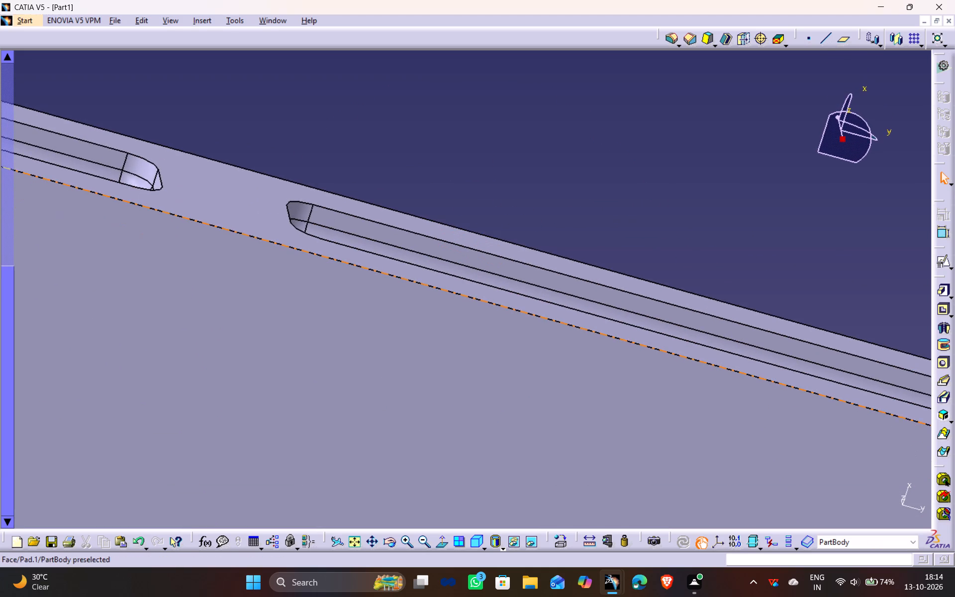
{"action": "middle_click_drag", "start_coordinate": [532, 411], "coordinate": [520, 374], "text": "ctrl"}
{"action": "middle_click_drag", "start_coordinate": [565, 347], "coordinate": [498, 403]}
{"action": "left_click", "coordinate": [588, 538]}
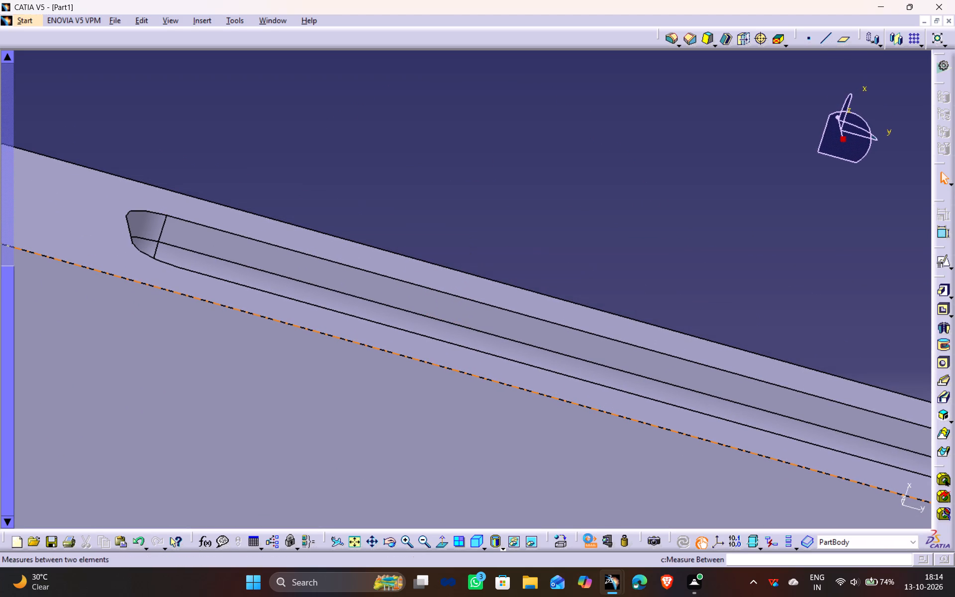
{"action": "left_click", "coordinate": [586, 332]}
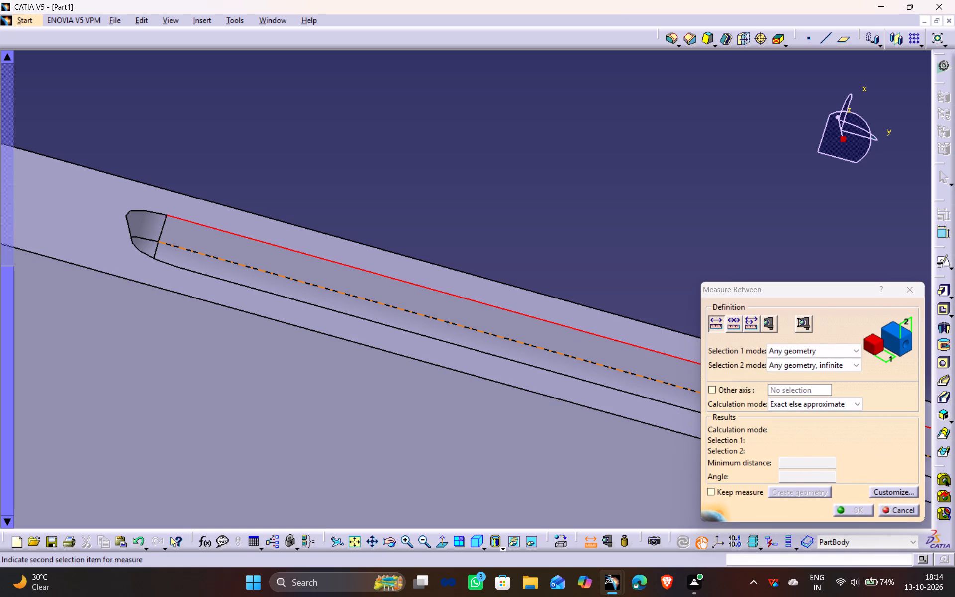
{"action": "left_click", "coordinate": [584, 362]}
{"action": "middle_click_drag", "start_coordinate": [599, 341], "coordinate": [480, 313]}
{"action": "middle_click_drag", "start_coordinate": [499, 253], "coordinate": [521, 341], "text": "ctrl"}
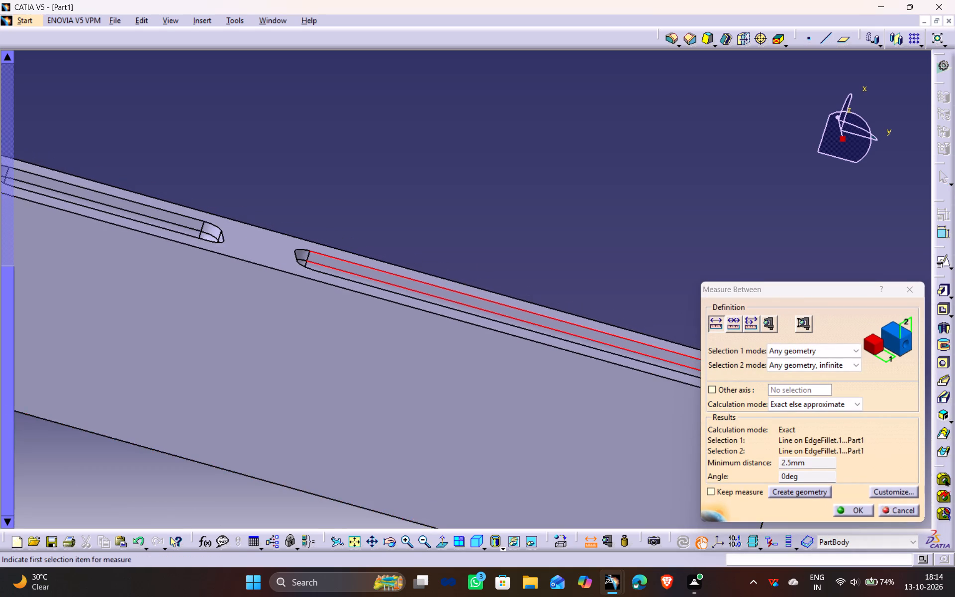
{"action": "middle_click_drag", "start_coordinate": [602, 363], "coordinate": [393, 336]}
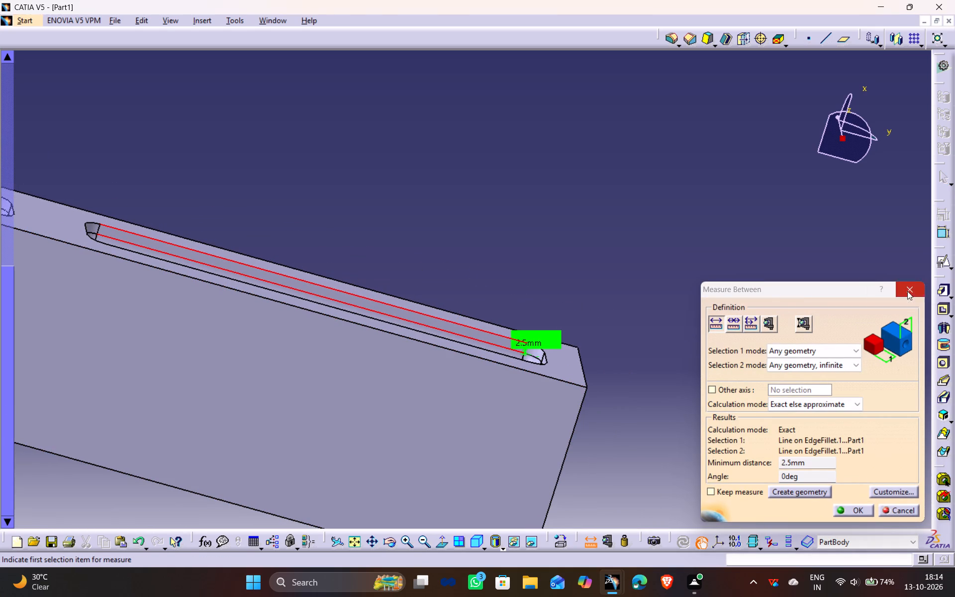
Close the distance measurement without keeping it.
{"action": "left_click", "coordinate": [907, 291]}
{"action": "left_click", "coordinate": [421, 206]}
Mirror the two-rectangle pocket together with its edge fillet about the yz plane, continuing despite non-movable sub-elements.
{"action": "middle_click_drag", "start_coordinate": [339, 167], "coordinate": [316, 350]}
{"action": "left_click_drag", "start_coordinate": [339, 167], "coordinate": [316, 350]}
{"action": "scroll", "coordinate": [314, 341], "scroll_direction": "down", "scroll_amount": 1}
{"action": "middle_click_drag", "start_coordinate": [286, 191], "coordinate": [369, 316]}
{"action": "scroll", "coordinate": [286, 191], "scroll_direction": "down", "scroll_amount": 1}
{"action": "left_click_drag", "start_coordinate": [286, 191], "coordinate": [368, 314]}
{"action": "scroll", "coordinate": [369, 316], "scroll_direction": "down", "scroll_amount": 1}
{"action": "middle_click_drag", "start_coordinate": [247, 369], "coordinate": [542, 152]}
{"action": "middle_click_drag", "start_coordinate": [349, 129], "coordinate": [418, 248], "text": "ctrl"}
{"action": "middle_click_drag", "start_coordinate": [568, 183], "coordinate": [567, 183]}
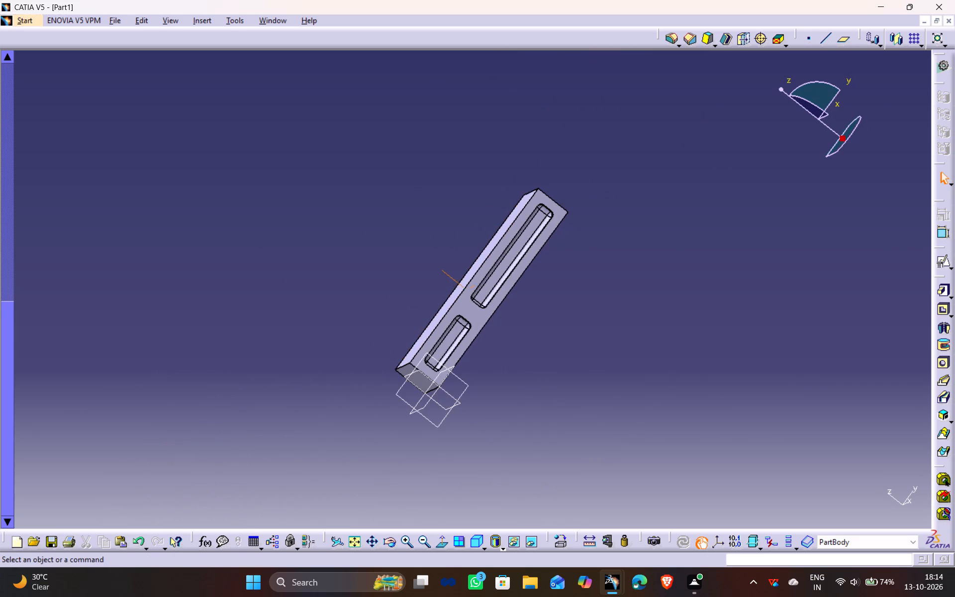
{"action": "scroll", "coordinate": [566, 183], "scroll_direction": "down", "scroll_amount": 1}
{"action": "middle_click_drag", "start_coordinate": [567, 183], "coordinate": [575, 335]}
{"action": "left_click_drag", "start_coordinate": [564, 186], "coordinate": [605, 301]}
{"action": "scroll", "coordinate": [78, 328], "scroll_direction": "up", "scroll_amount": 13}
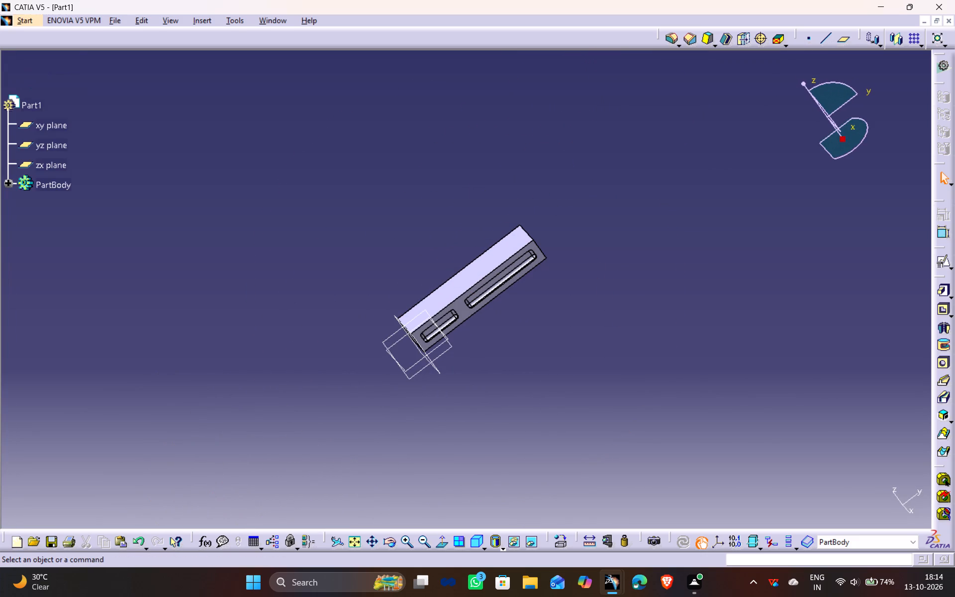
{"action": "left_click", "coordinate": [10, 184]}
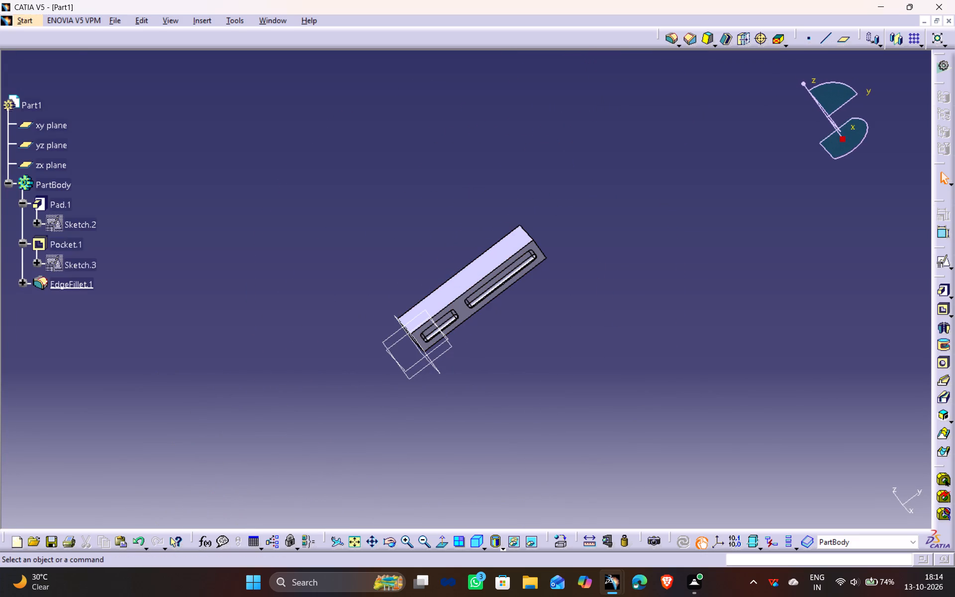
{"action": "left_click", "coordinate": [61, 247]}
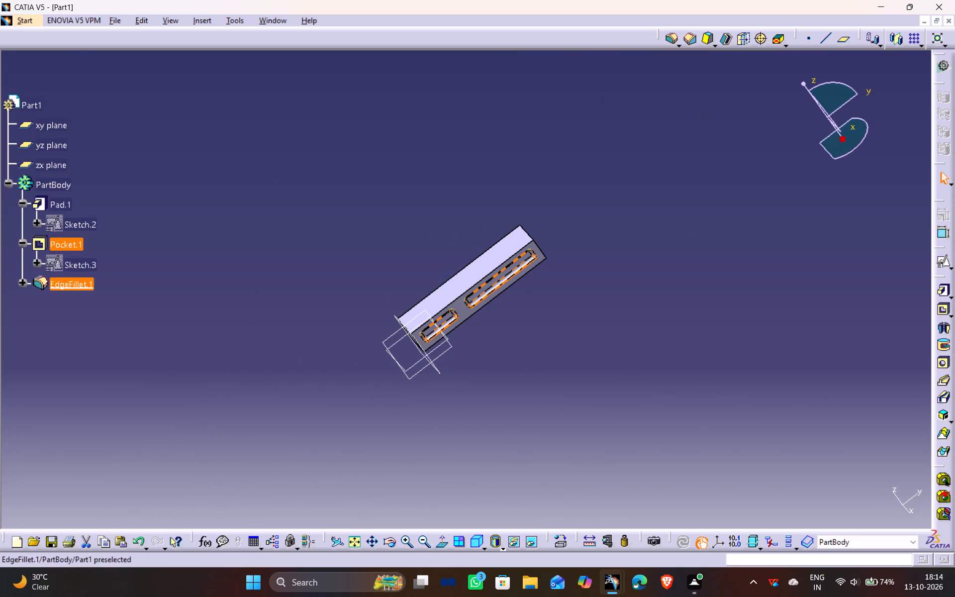
{"action": "left_click", "coordinate": [69, 290], "text": "ctrl"}
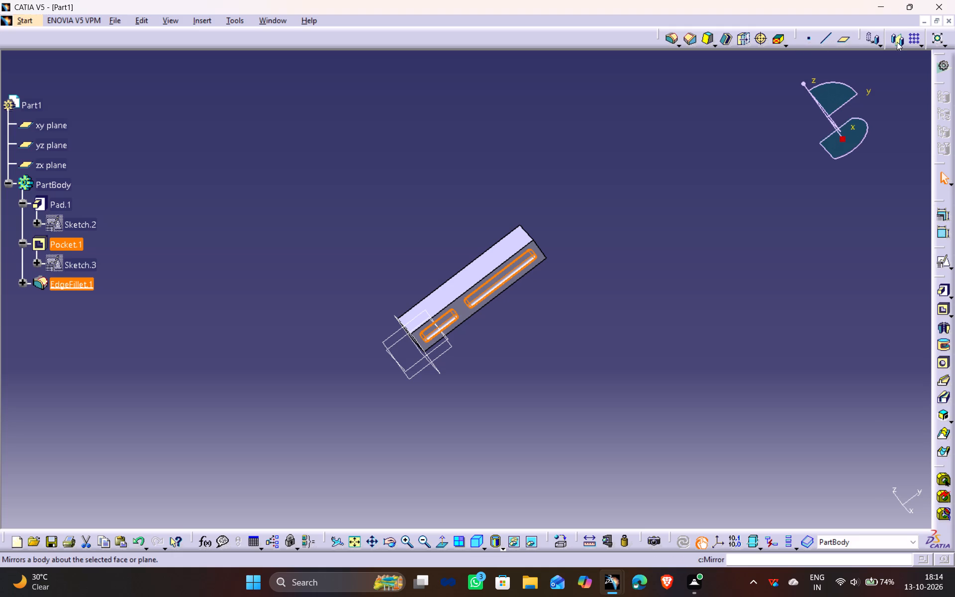
{"action": "left_click", "coordinate": [898, 37]}
{"action": "left_click", "coordinate": [522, 333]}
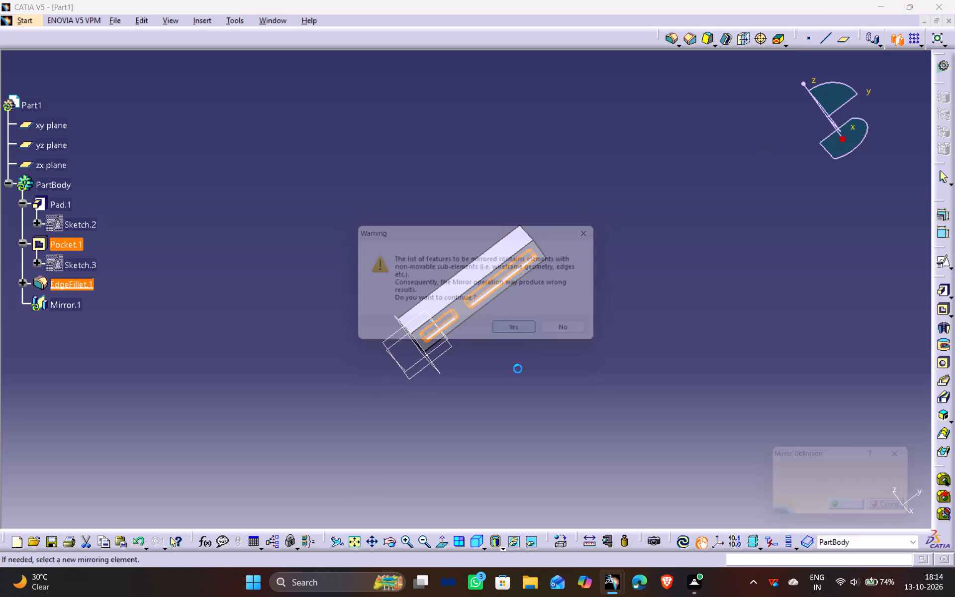
{"action": "middle_click_drag", "start_coordinate": [520, 417], "coordinate": [484, 335], "text": "ctrl"}
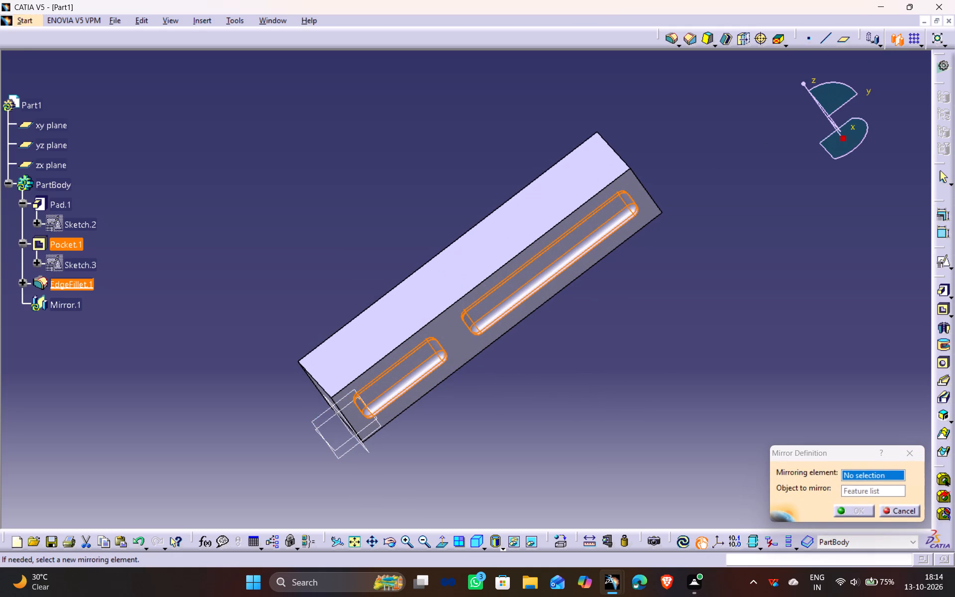
{"action": "middle_click_drag", "start_coordinate": [236, 414], "coordinate": [373, 357]}
{"action": "left_click_drag", "start_coordinate": [236, 414], "coordinate": [371, 357]}
{"action": "scroll", "coordinate": [229, 412], "scroll_direction": "down", "scroll_amount": 1}
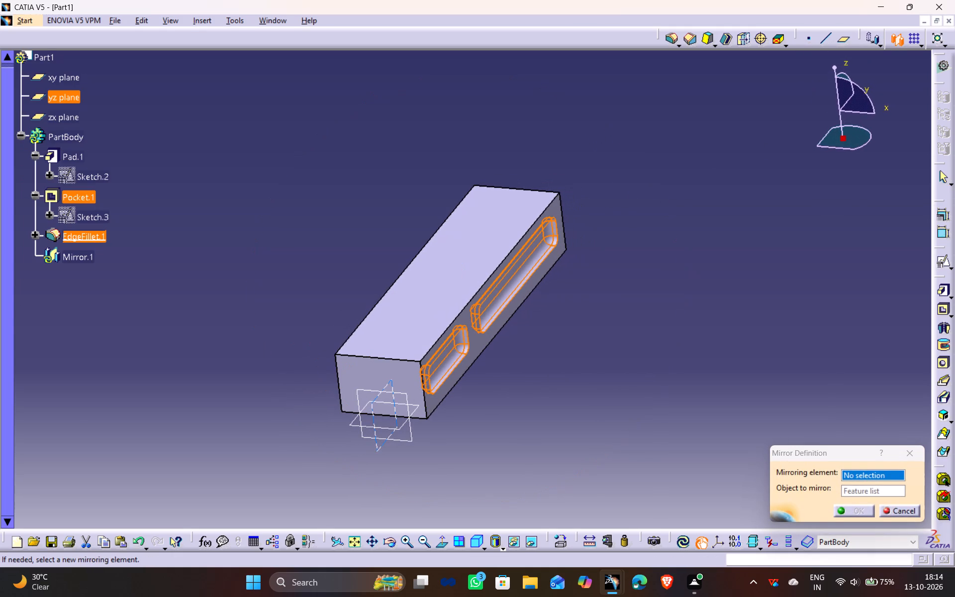
{"action": "left_click", "coordinate": [373, 421]}
{"action": "left_click", "coordinate": [845, 511]}
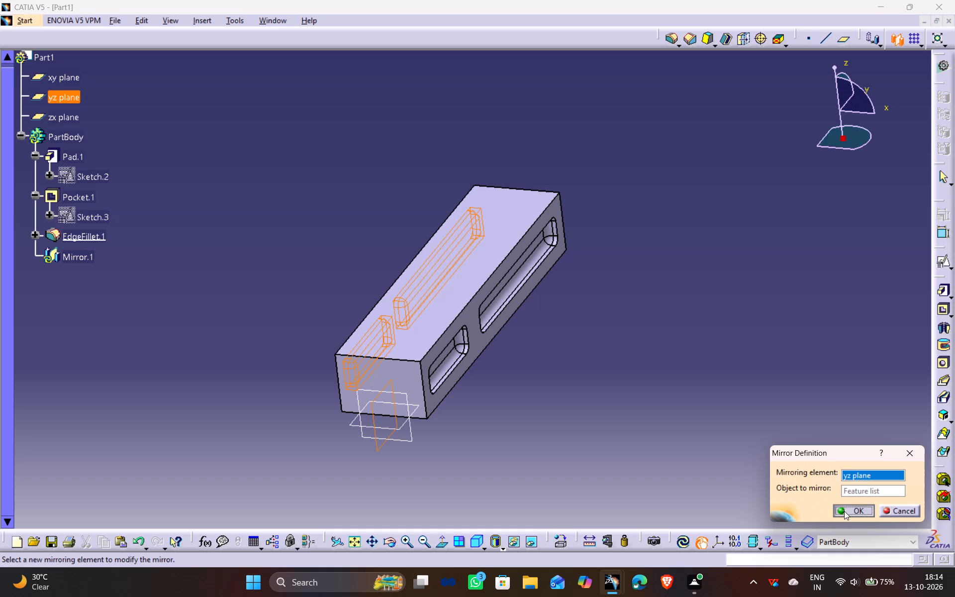
Inspect the mirrored pockets on the block's opposite long face and compare them with the original side.
{"action": "left_click_drag", "start_coordinate": [750, 452], "coordinate": [744, 446]}
{"action": "middle_click_drag", "start_coordinate": [272, 336], "coordinate": [459, 322]}
{"action": "scroll", "coordinate": [272, 336], "scroll_direction": "down", "scroll_amount": 1}
{"action": "left_click_drag", "start_coordinate": [272, 336], "coordinate": [459, 322]}
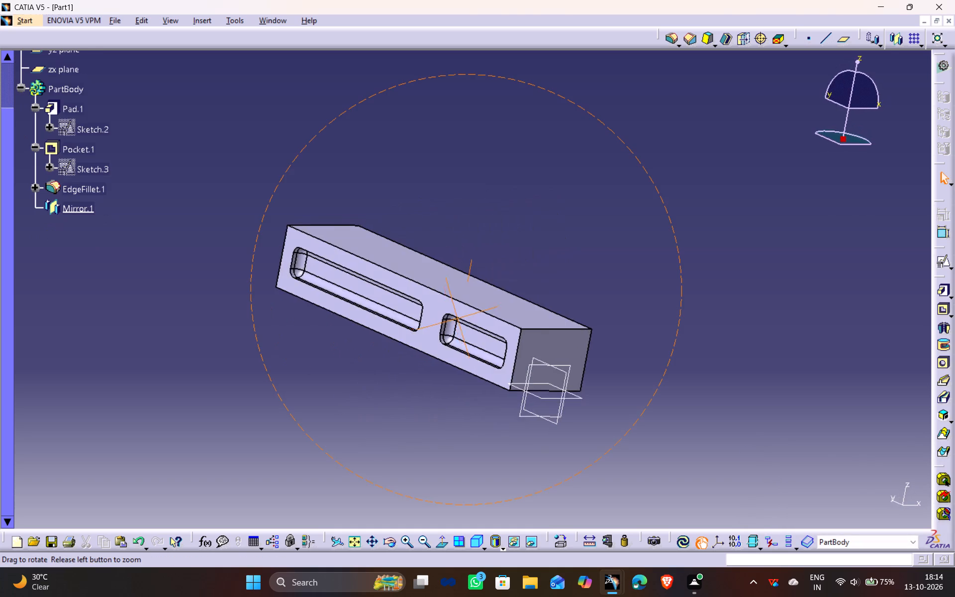
{"action": "left_click_drag", "start_coordinate": [459, 322], "coordinate": [227, 323]}
{"action": "middle_click_drag", "start_coordinate": [459, 322], "coordinate": [227, 323]}
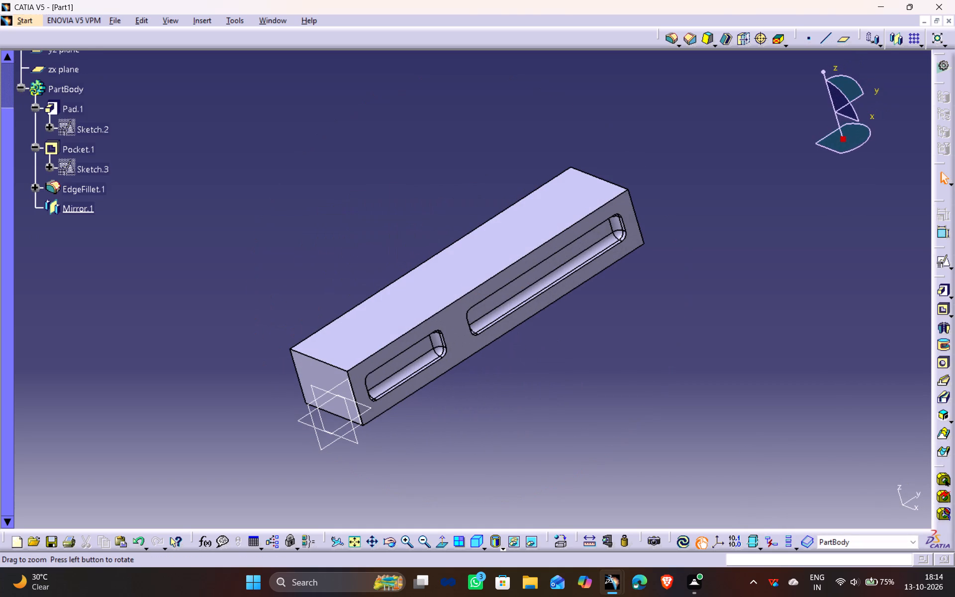
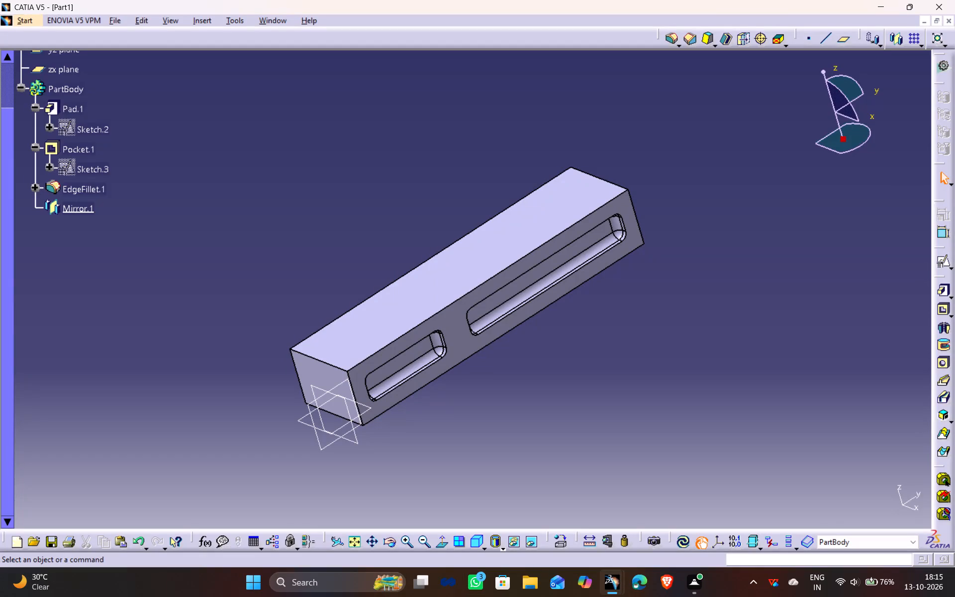
Create a positioned sketch on the yz plane with implicit origin and orientation.
{"action": "left_click", "coordinate": [310, 401]}
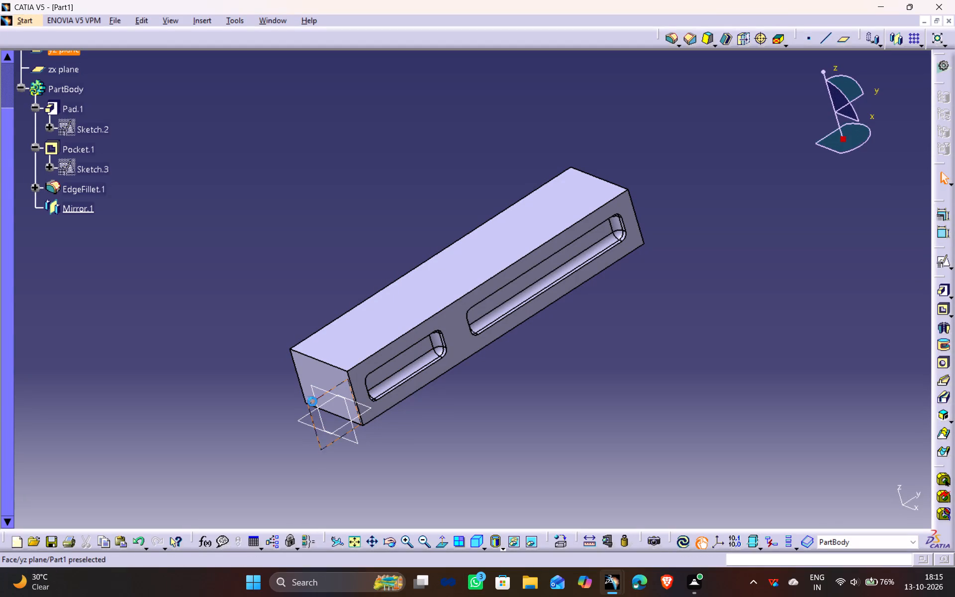
{"action": "left_click", "coordinate": [942, 264]}
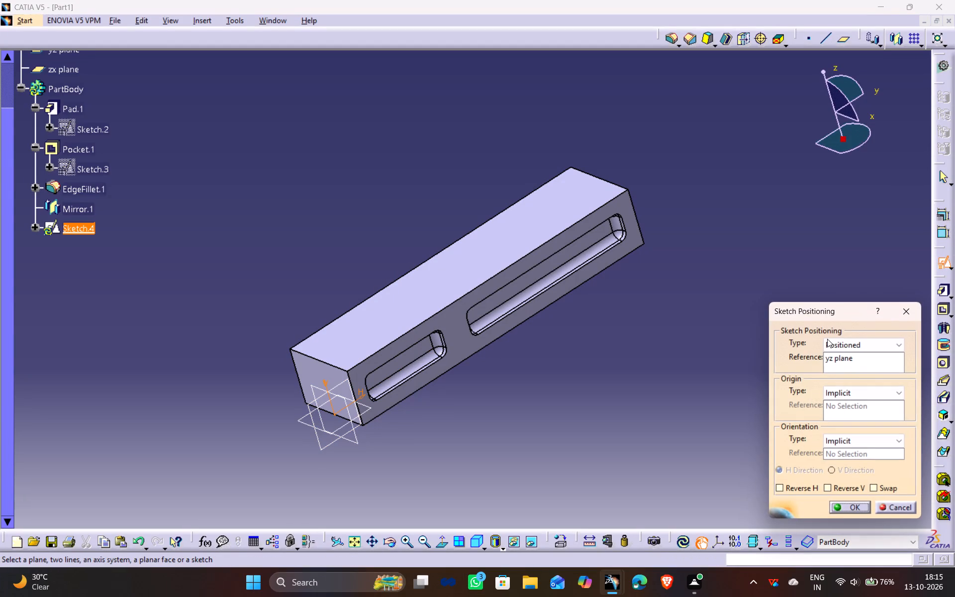
{"action": "left_click", "coordinate": [855, 505]}
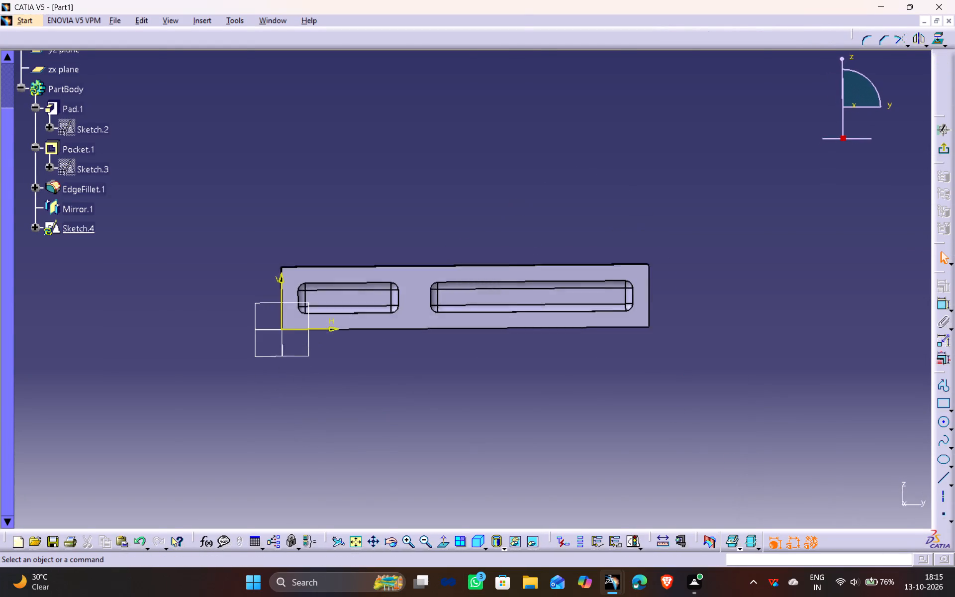
Sketch an open five-line inverted-L profile above the block's top edge, inner leg about 112 mm high, legs about 45 mm apart, arm towards the origin side.
{"action": "middle_click_drag", "start_coordinate": [539, 352], "coordinate": [502, 416]}
{"action": "middle_click_drag", "start_coordinate": [495, 477], "coordinate": [480, 427], "text": "ctrl"}
{"action": "middle_click_drag", "start_coordinate": [479, 450], "coordinate": [506, 390]}
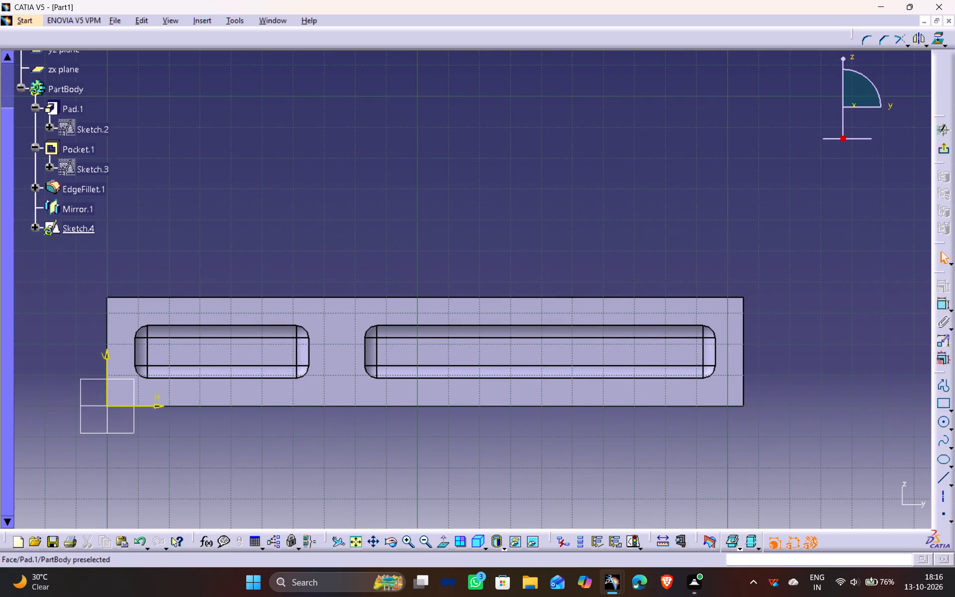
{"action": "left_click", "coordinate": [944, 385]}
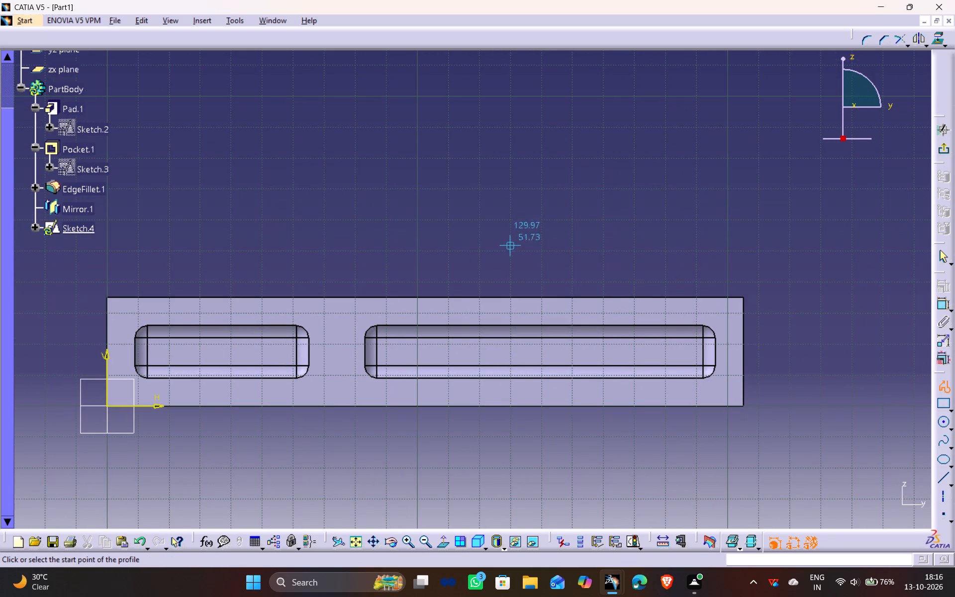
{"action": "middle_click_drag", "start_coordinate": [489, 221], "coordinate": [478, 298]}
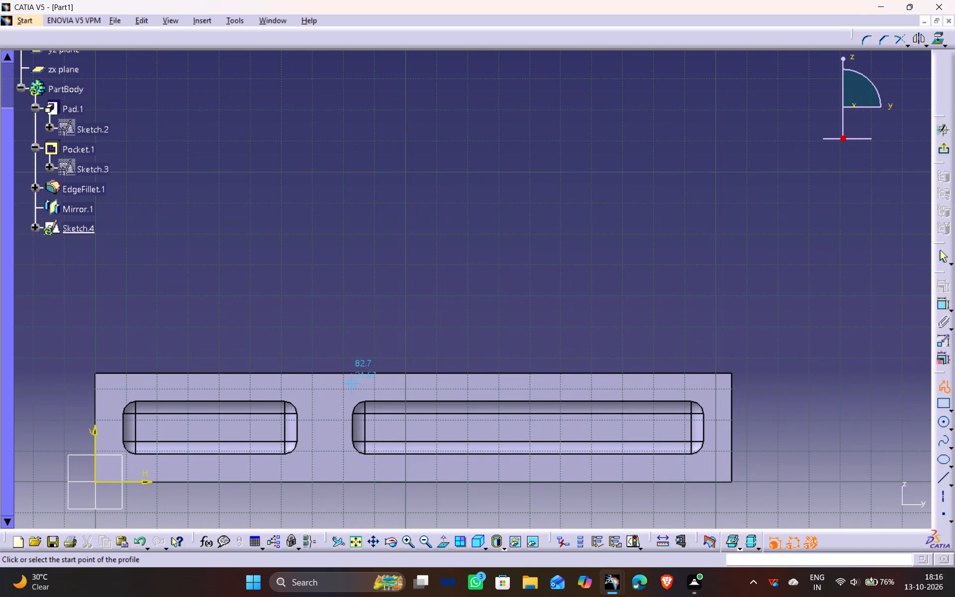
{"action": "left_click", "coordinate": [421, 373]}
{"action": "middle_click_drag", "start_coordinate": [412, 109], "coordinate": [425, 251]}
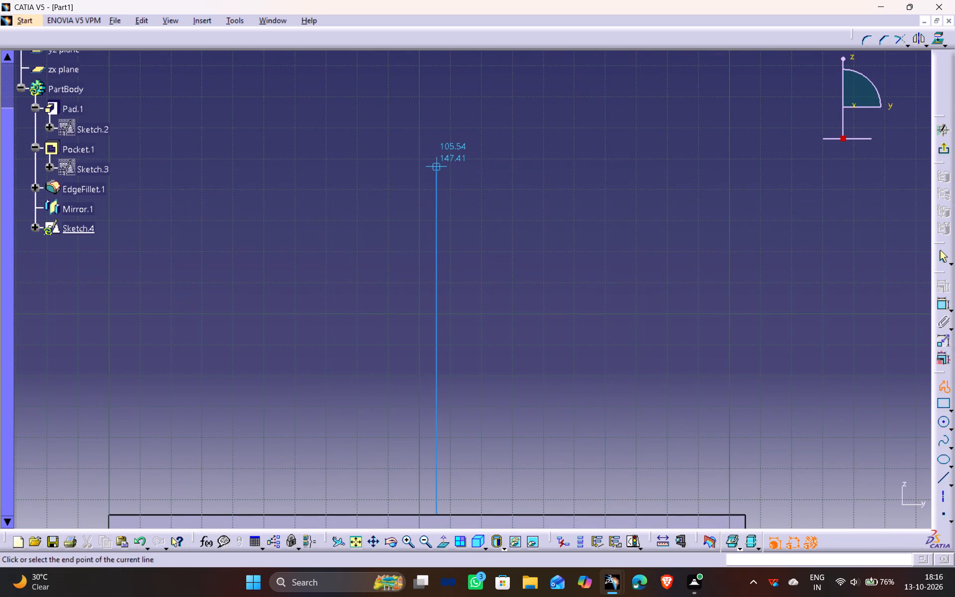
{"action": "left_click", "coordinate": [438, 167]}
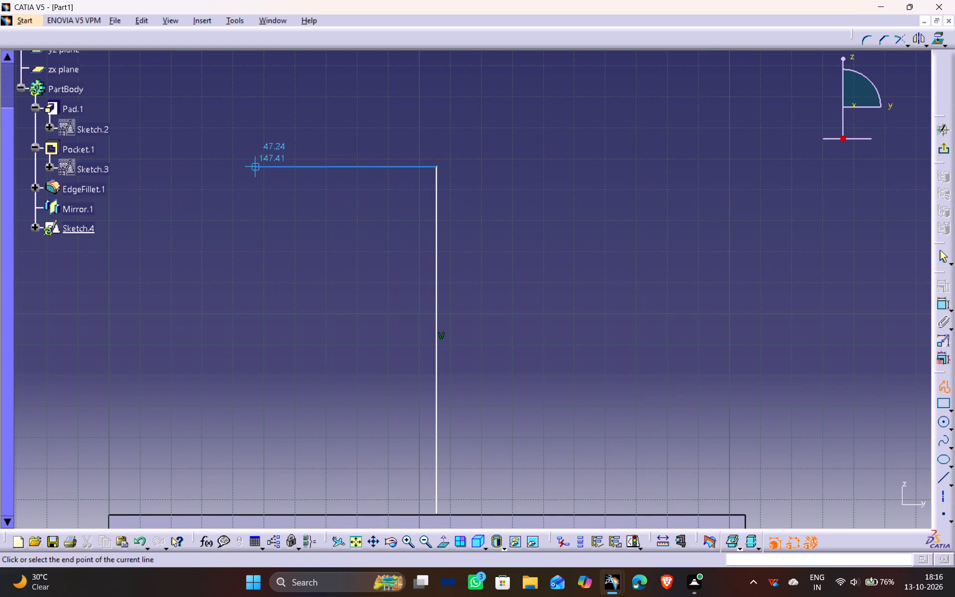
{"action": "left_click", "coordinate": [245, 166]}
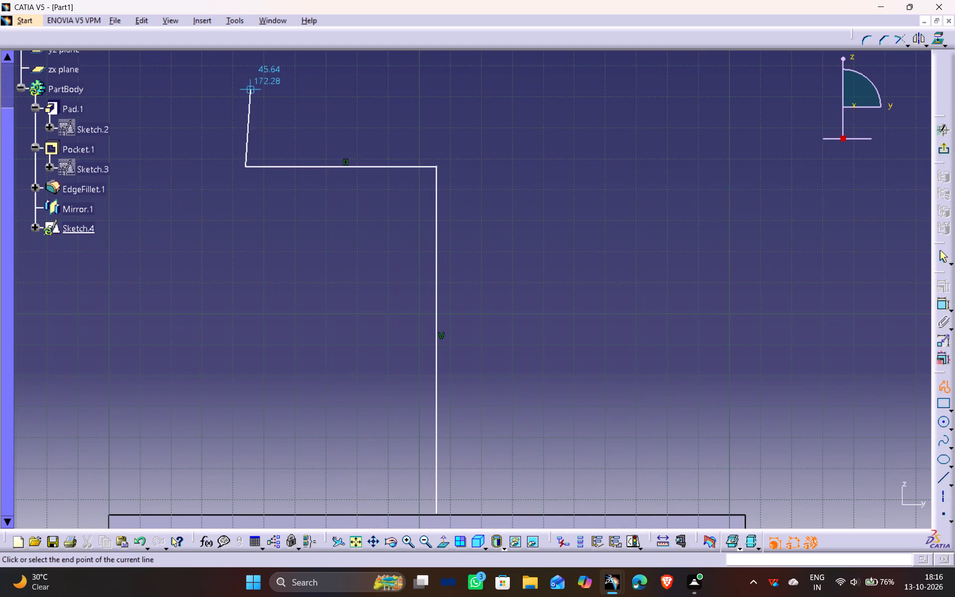
{"action": "left_click", "coordinate": [248, 77]}
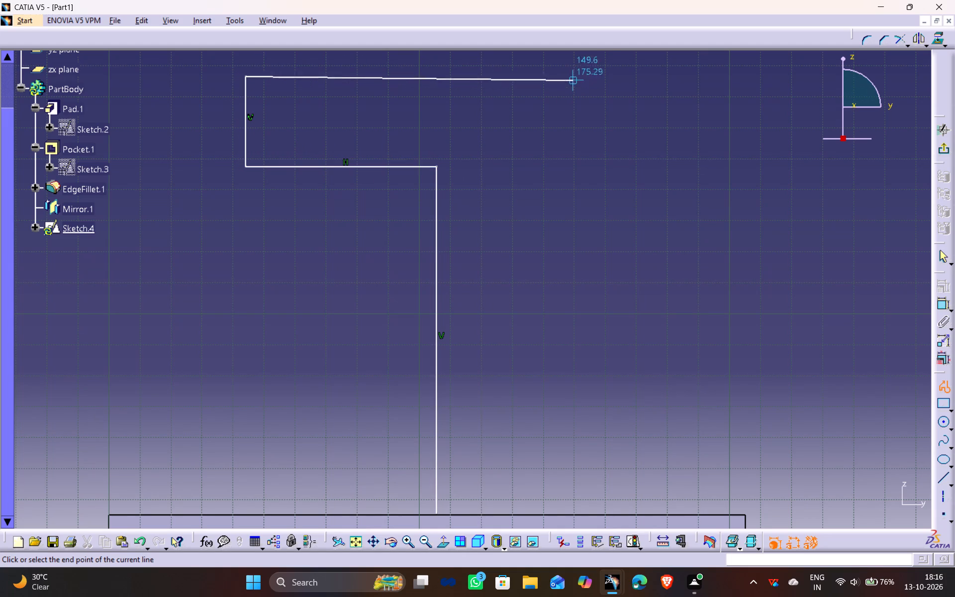
{"action": "middle_click_drag", "start_coordinate": [572, 72], "coordinate": [576, 89], "text": "ctrl"}
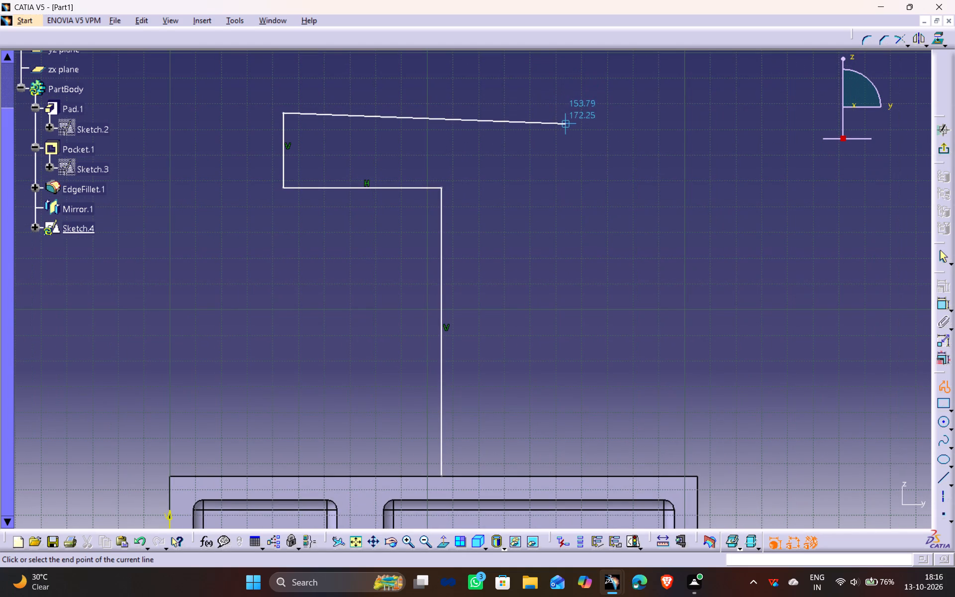
{"action": "left_click", "coordinate": [558, 113]}
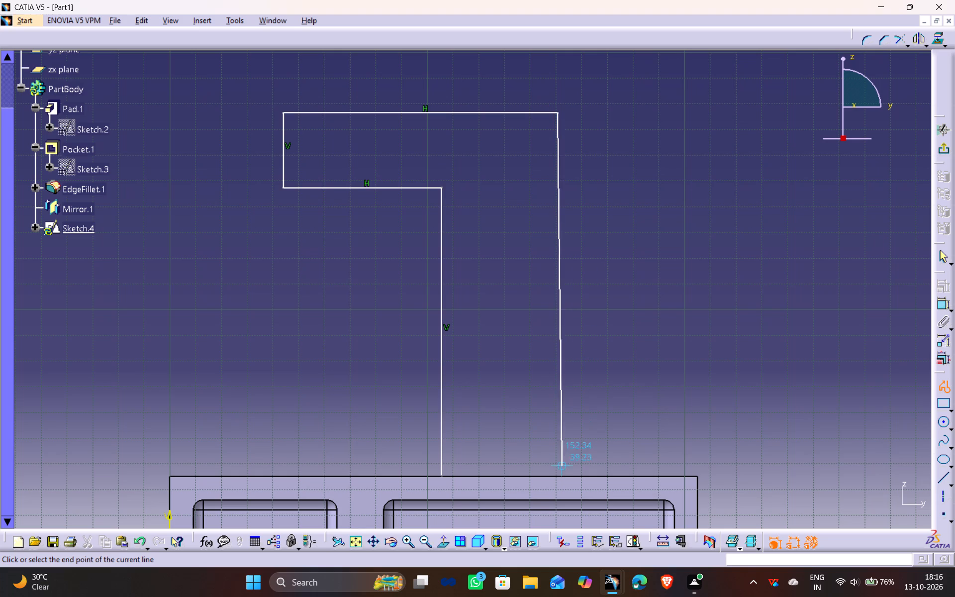
{"action": "left_click", "coordinate": [558, 479]}
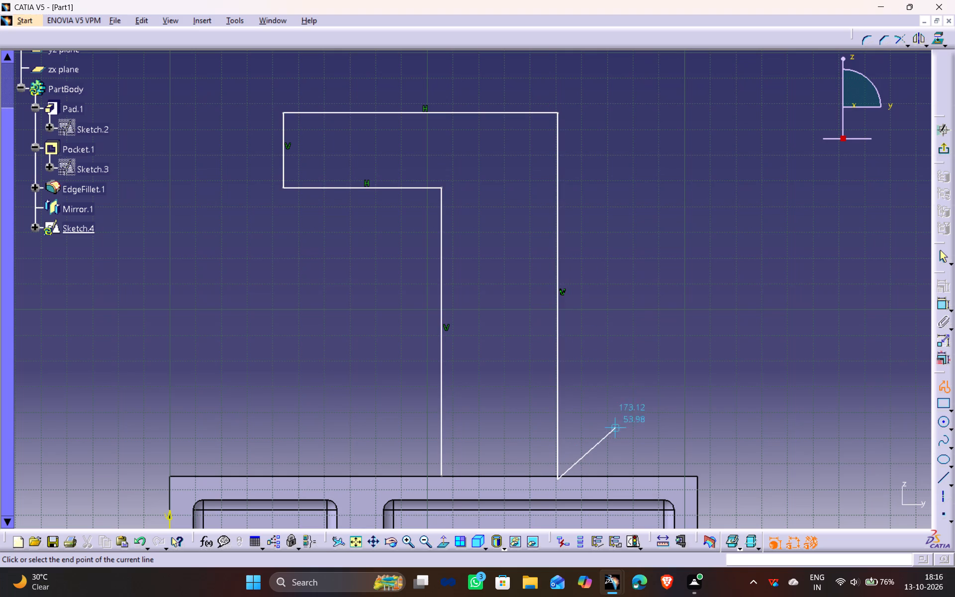
{"action": "key", "text": "Escape"}
{"action": "key", "text": "Escape"}
{"action": "left_click_drag", "start_coordinate": [606, 388], "coordinate": [603, 383]}
Constrain the distance between the profile's two long vertical lines to 65 mm.
{"action": "middle_click_drag", "start_coordinate": [580, 459], "coordinate": [553, 421]}
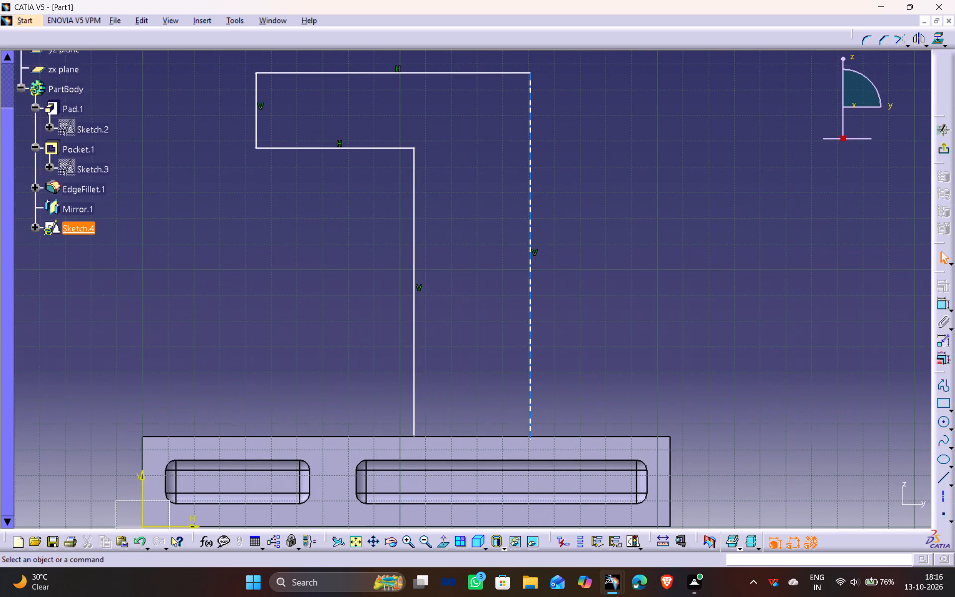
{"action": "left_click", "coordinate": [417, 323]}
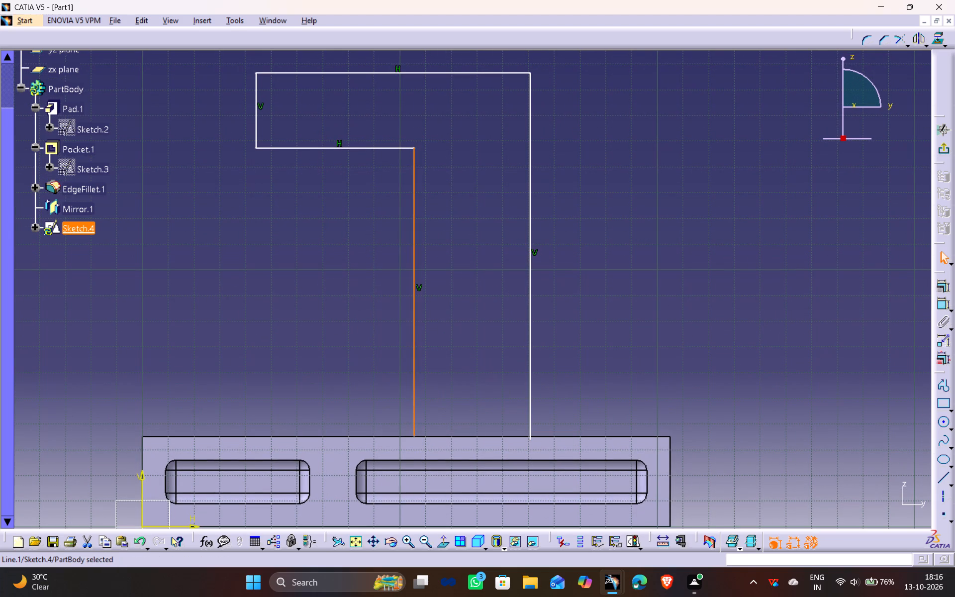
{"action": "left_click", "coordinate": [532, 304], "text": "ctrl"}
{"action": "left_click", "coordinate": [948, 305]}
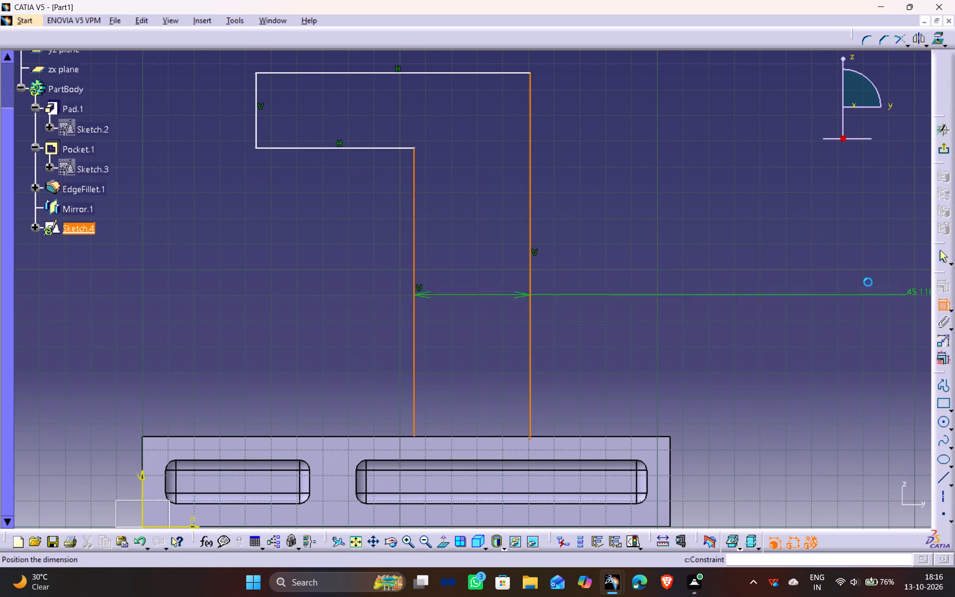
{"action": "left_click", "coordinate": [668, 225]}
{"action": "double_click", "coordinate": [668, 222]}
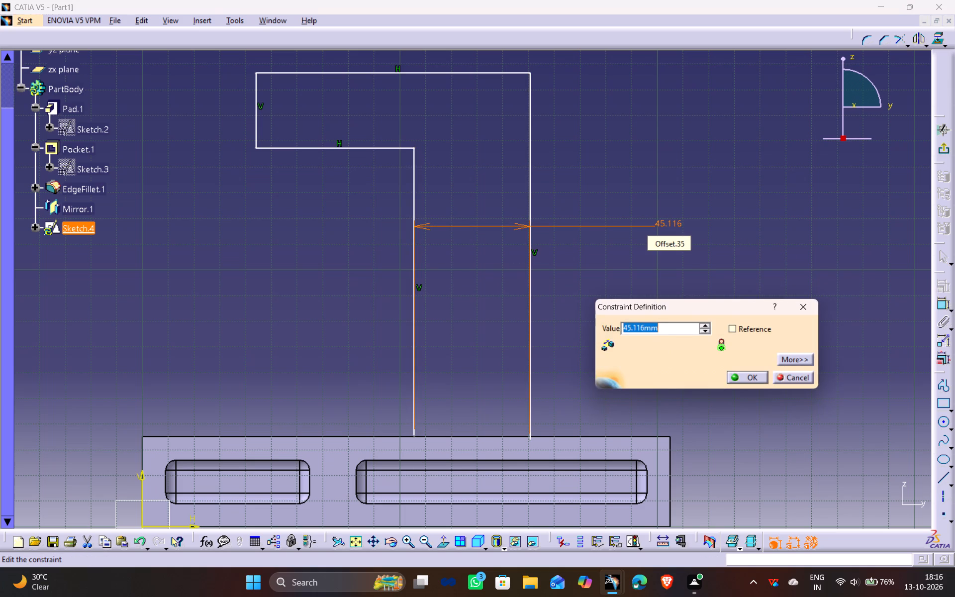
{"action": "type", "text": "65"}
{"action": "key", "text": "Return"}
{"action": "left_click", "coordinate": [728, 131]}
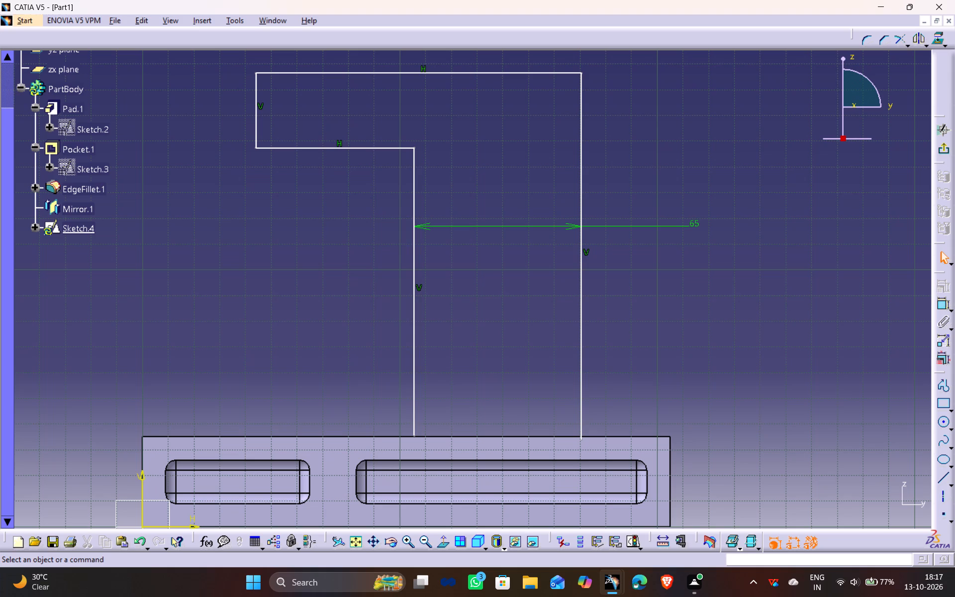
Constrain the length of the inner vertical line to 175 mm.
{"action": "left_click", "coordinate": [413, 347]}
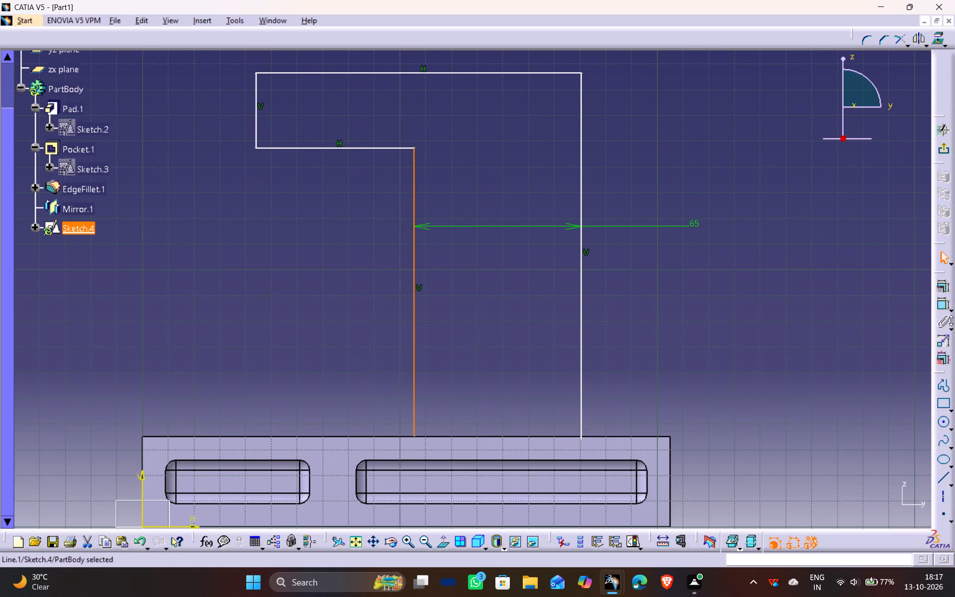
{"action": "left_click", "coordinate": [944, 309]}
{"action": "left_click", "coordinate": [234, 300]}
{"action": "double_click", "coordinate": [238, 293]}
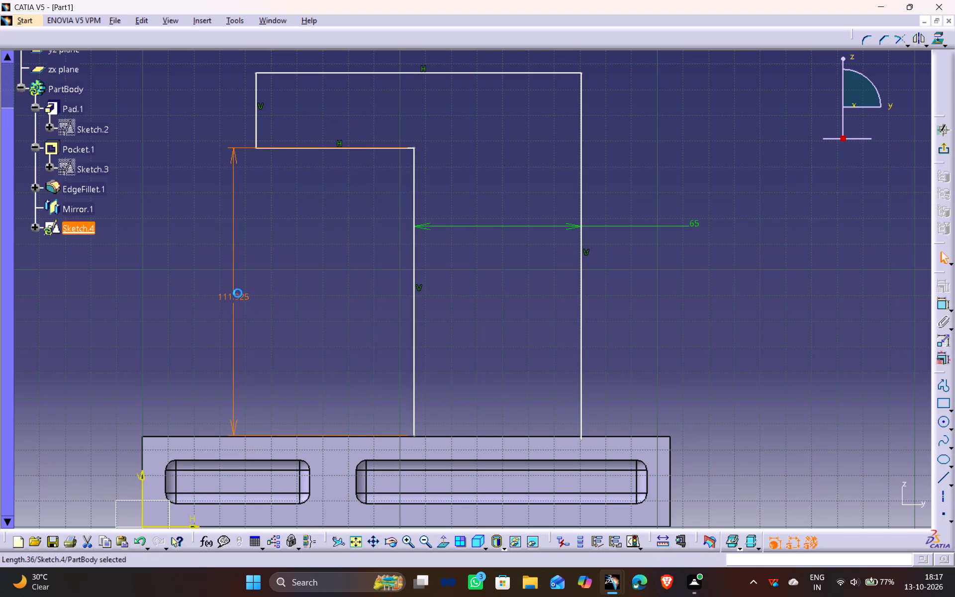
{"action": "key", "text": "1"}
{"action": "key", "text": "7"}
{"action": "key", "text": "5"}
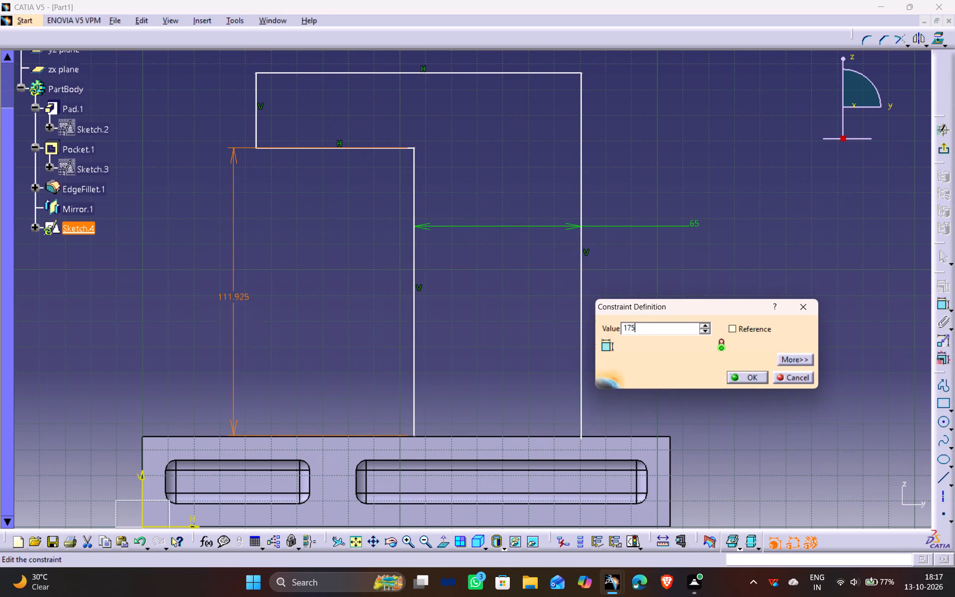
{"action": "key", "text": "Return"}
{"action": "left_click", "coordinate": [315, 269]}
Move the inner vertical line's lower endpoint up near the block's top edge and make it coincident with that edge.
{"action": "middle_click_drag", "start_coordinate": [354, 325], "coordinate": [320, 154]}
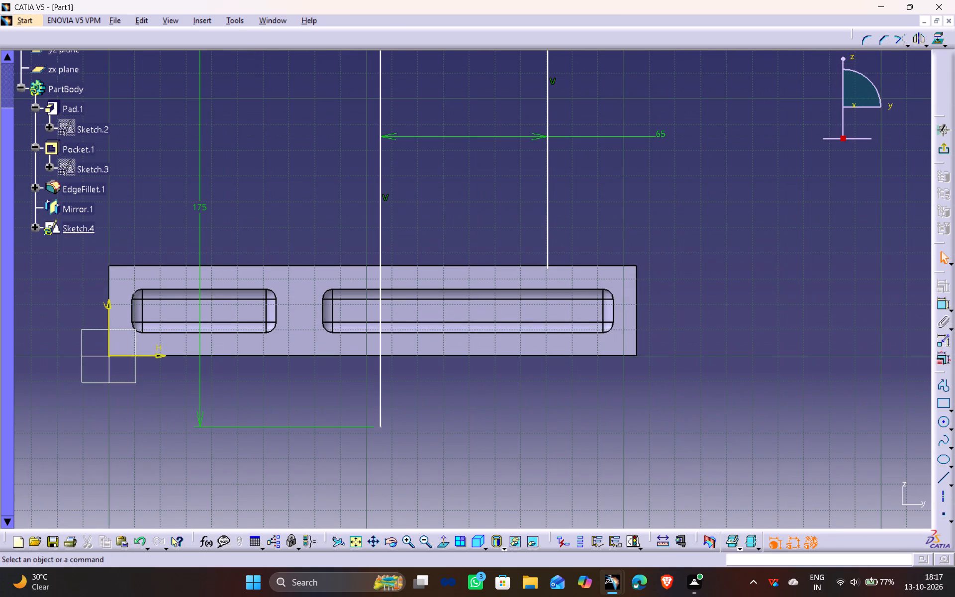
{"action": "left_click_drag", "start_coordinate": [380, 426], "coordinate": [389, 245]}
{"action": "left_click", "coordinate": [391, 264], "text": "ctrl"}
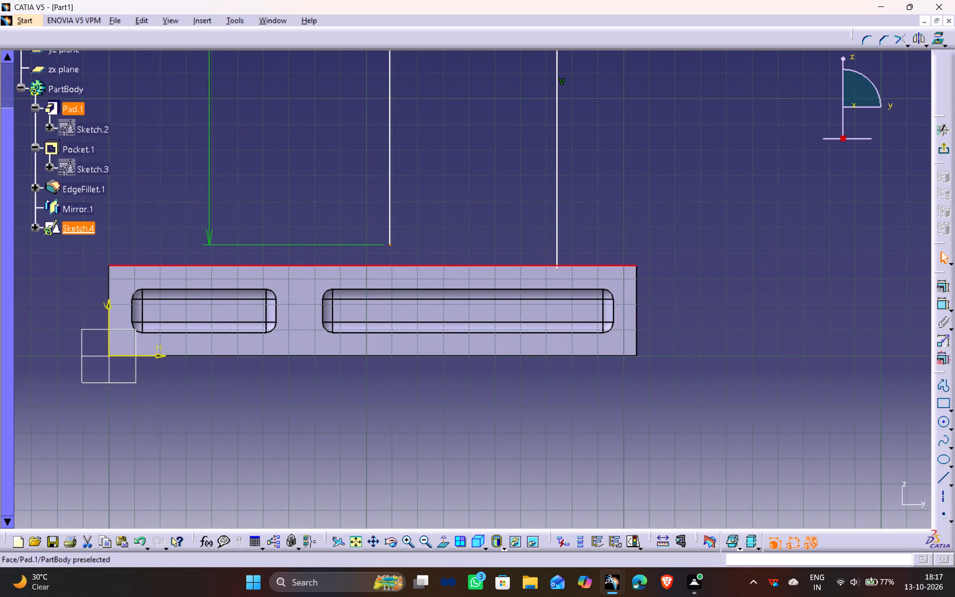
{"action": "left_click", "coordinate": [943, 283]}
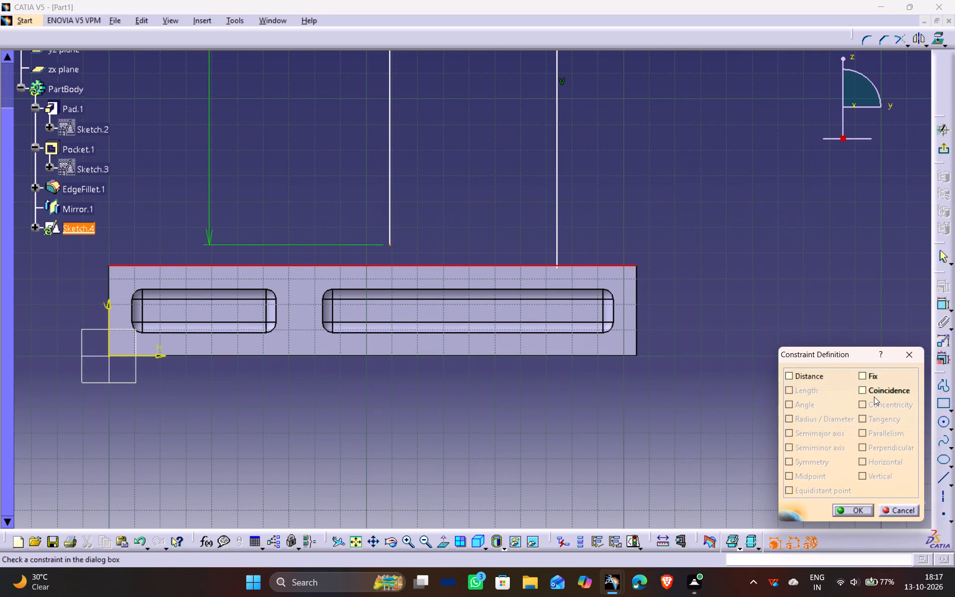
{"action": "left_click", "coordinate": [873, 396]}
{"action": "left_click", "coordinate": [857, 508]}
{"action": "left_click", "coordinate": [700, 485]}
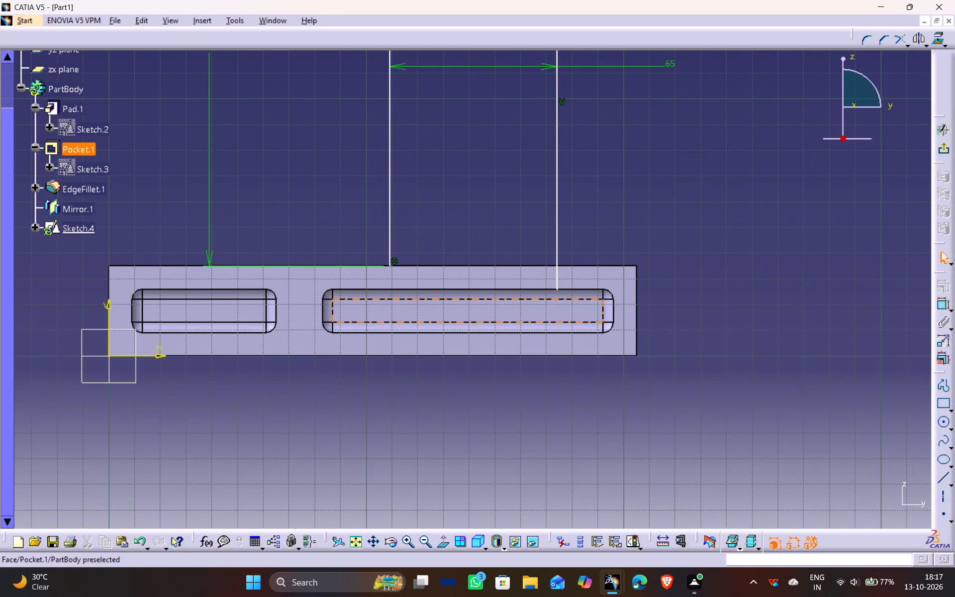
Make the outer vertical line's lower endpoint coincident with the block's top edge.
{"action": "left_click", "coordinate": [559, 288]}
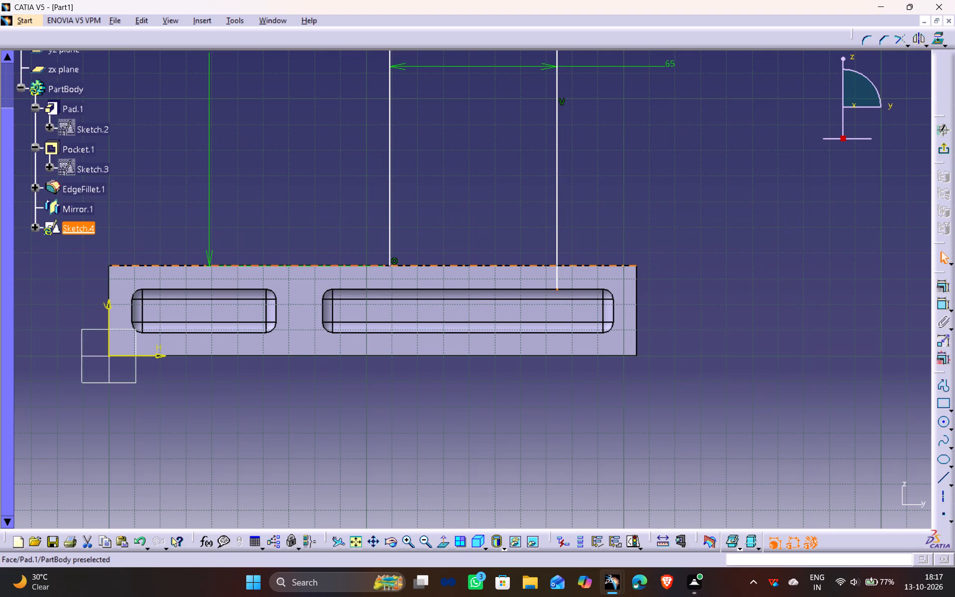
{"action": "left_click", "coordinate": [582, 263], "text": "ctrl"}
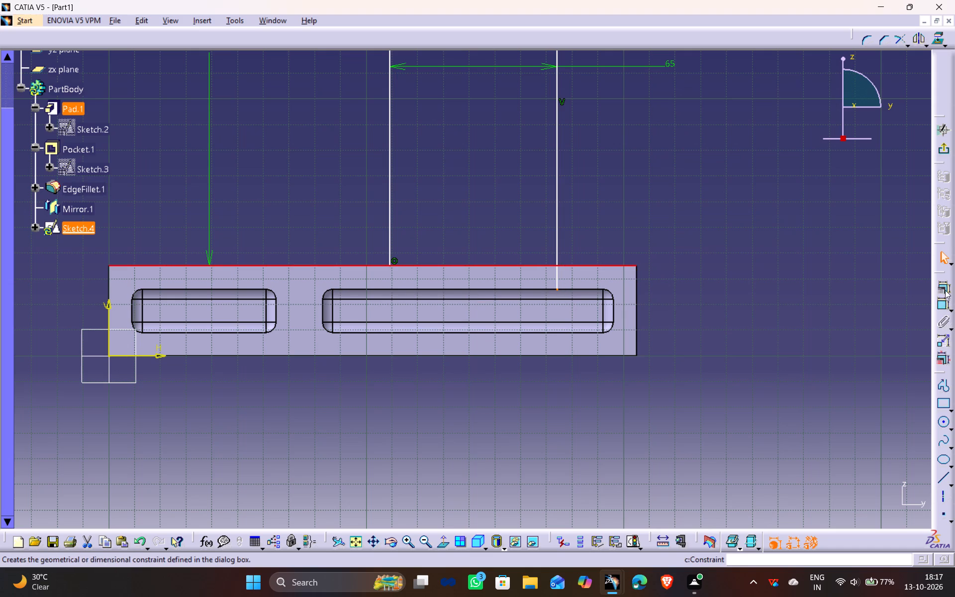
{"action": "left_click", "coordinate": [946, 290]}
{"action": "left_click", "coordinate": [897, 396]}
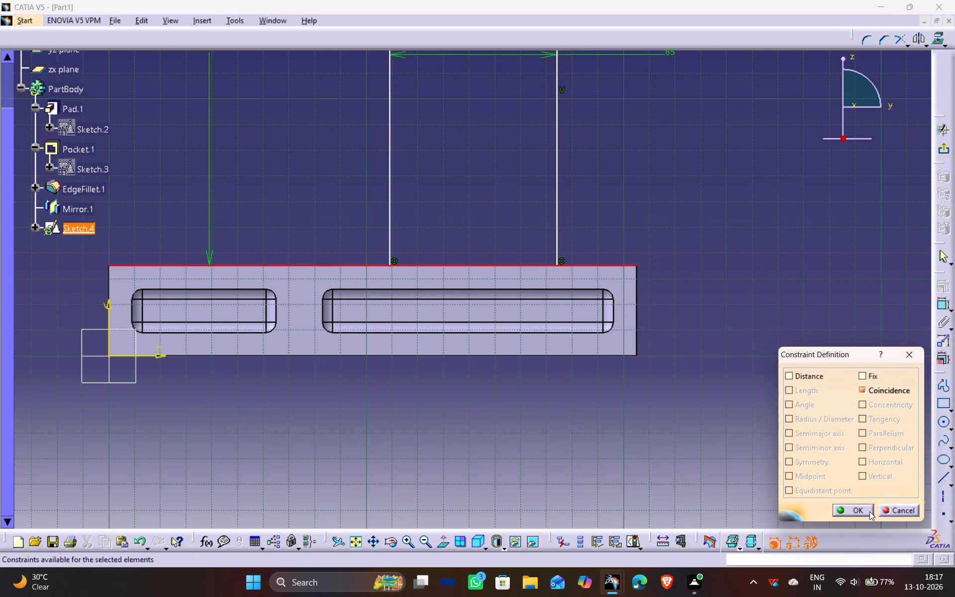
{"action": "left_click", "coordinate": [859, 512]}
{"action": "left_click", "coordinate": [776, 385]}
Move the profile's long horizontal line about 29 mm above the short horizontal line to restore the inverted-L shape.
{"action": "middle_click_drag", "start_coordinate": [484, 157], "coordinate": [490, 189], "text": "ctrl"}
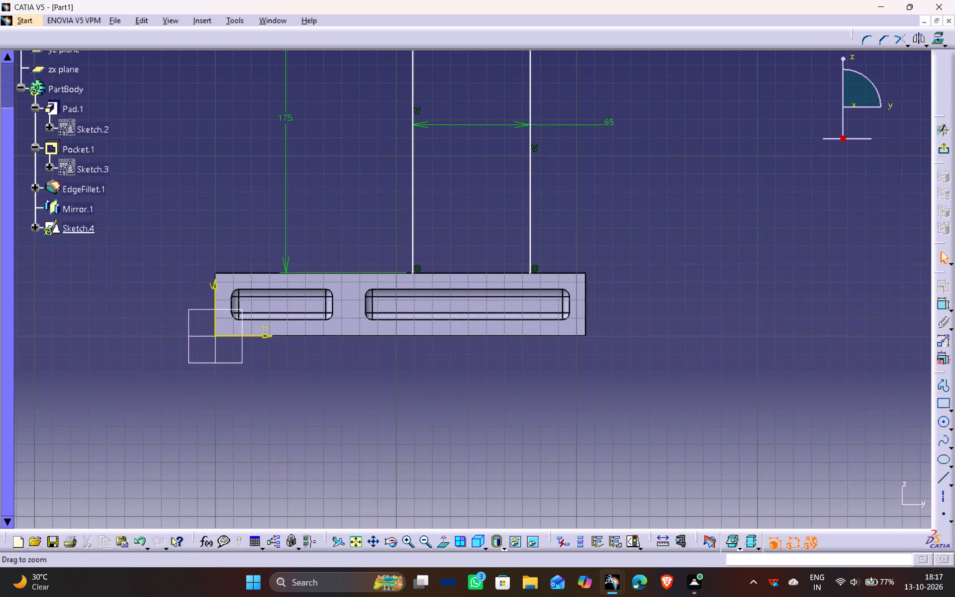
{"action": "middle_click_drag", "start_coordinate": [484, 177], "coordinate": [472, 327]}
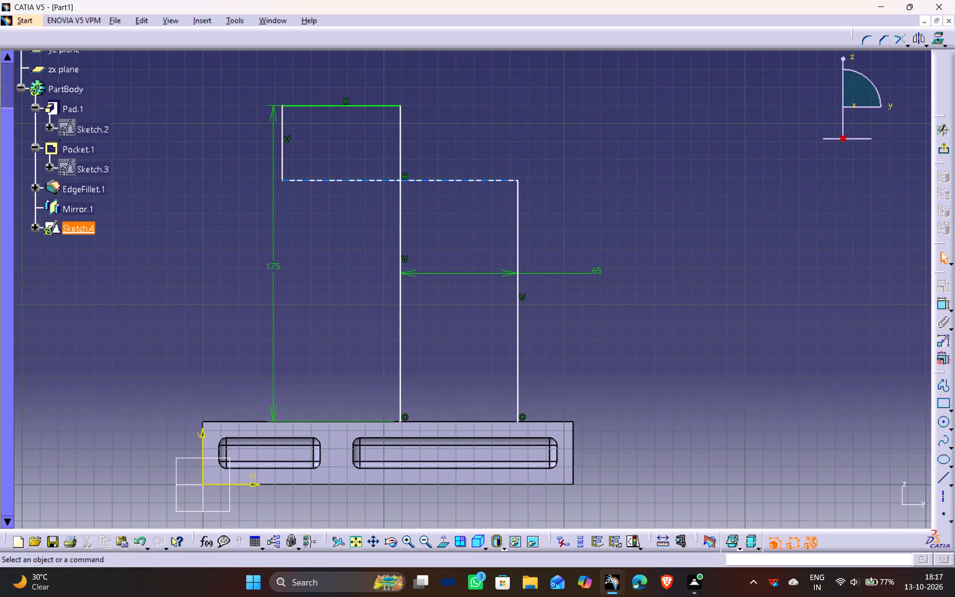
{"action": "left_click_drag", "start_coordinate": [419, 180], "coordinate": [434, 54]}
Constrain the short vertical line at the end of the inverted-L's arm to a length of 45 mm.
{"action": "middle_click_drag", "start_coordinate": [458, 145], "coordinate": [465, 177], "text": "ctrl"}
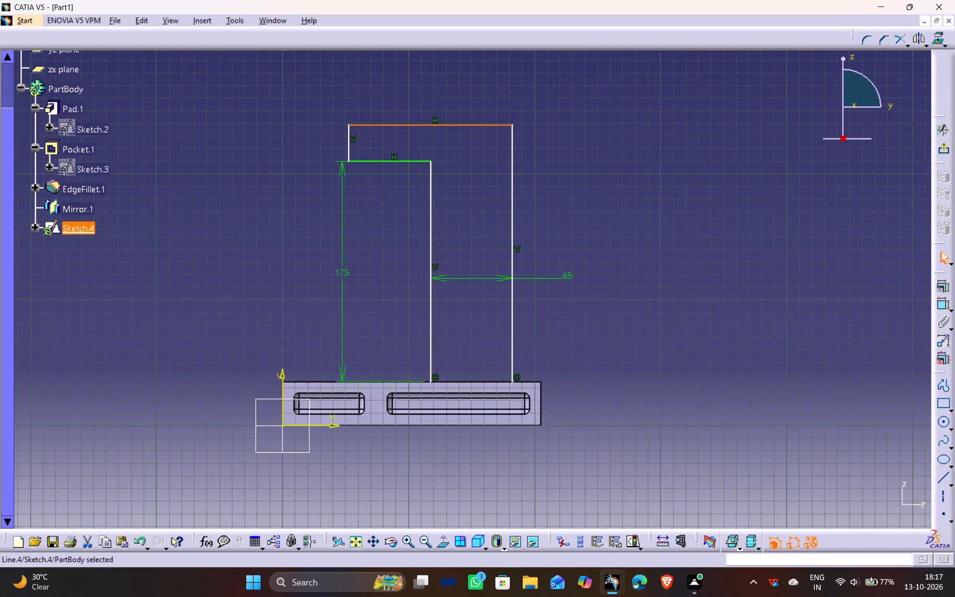
{"action": "middle_click_drag", "start_coordinate": [465, 177], "coordinate": [460, 219]}
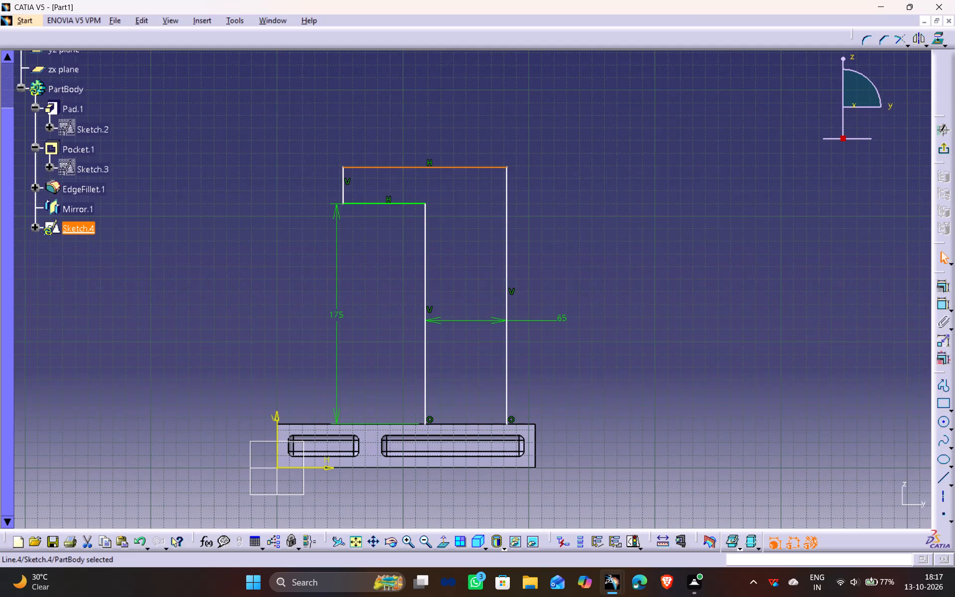
{"action": "left_click", "coordinate": [343, 187]}
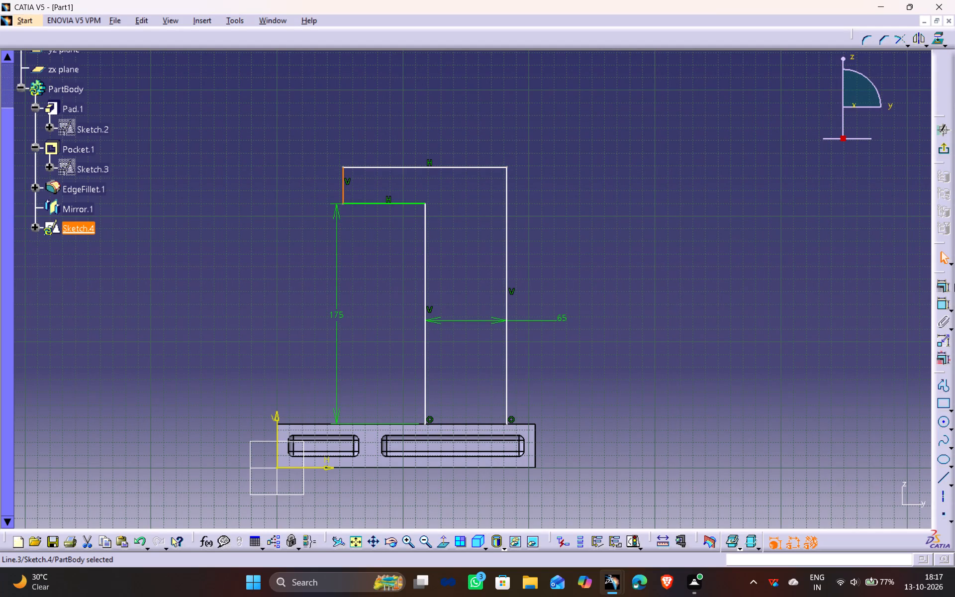
{"action": "left_click", "coordinate": [943, 307]}
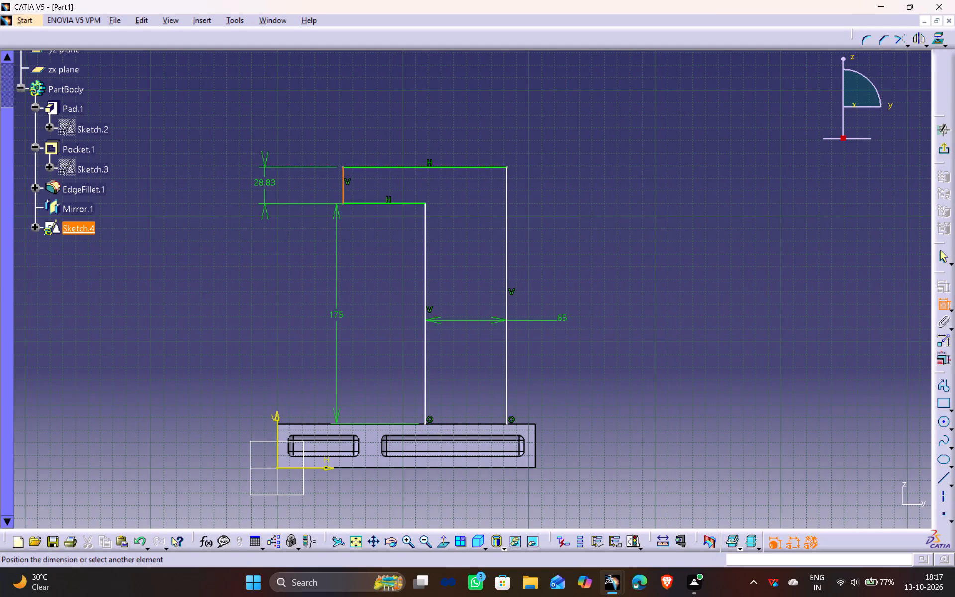
{"action": "left_click", "coordinate": [264, 187]}
{"action": "double_click", "coordinate": [266, 182]}
{"action": "type", "text": "45"}
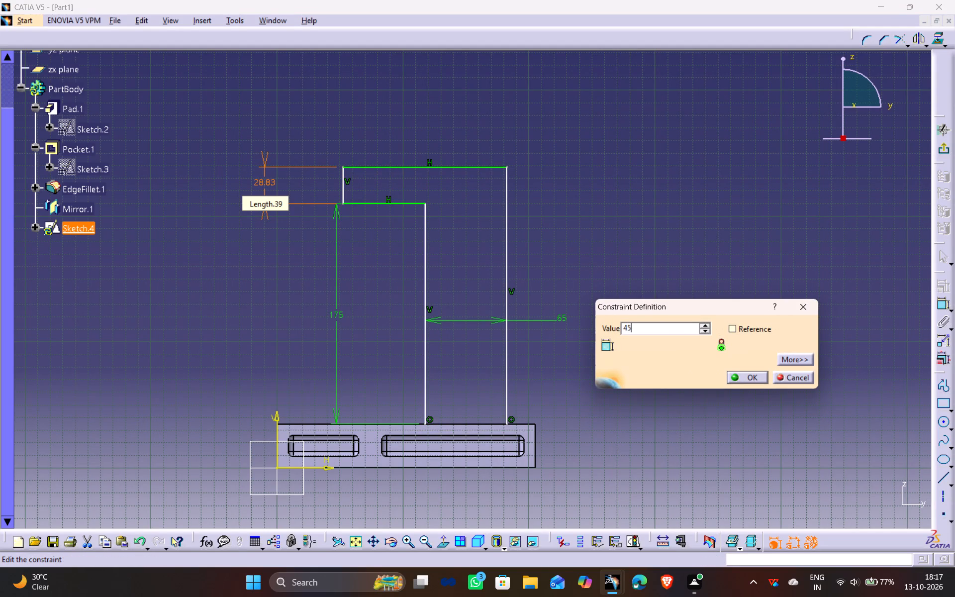
{"action": "key", "text": "Return"}
{"action": "left_click", "coordinate": [391, 183]}
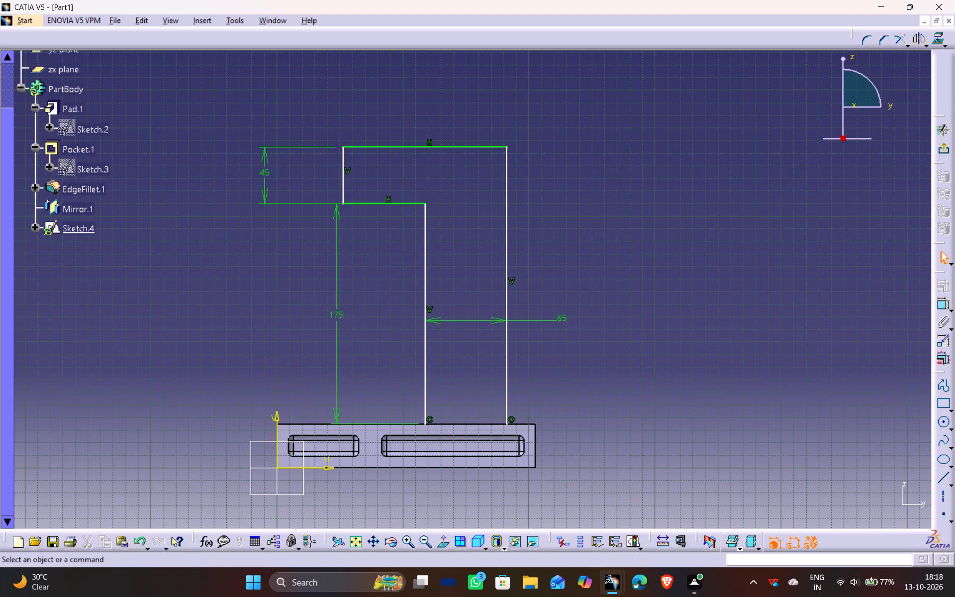
Move the profile's outer vertical line, together with the inner one, about 39 mm toward the sketch origin along the block's top edge.
{"action": "middle_click_drag", "start_coordinate": [454, 348], "coordinate": [415, 292]}
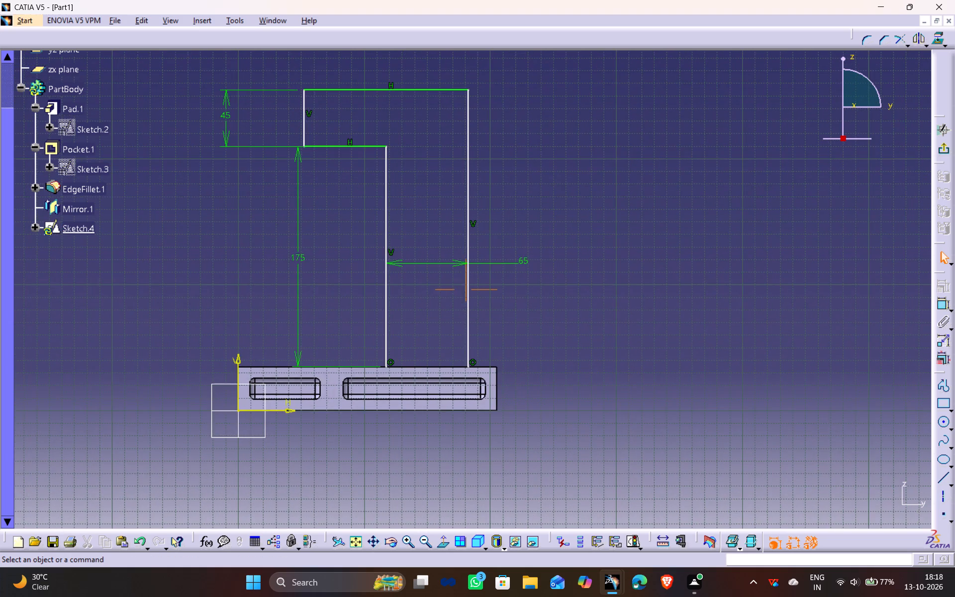
{"action": "middle_click_drag", "start_coordinate": [497, 478], "coordinate": [482, 414], "text": "ctrl"}
{"action": "middle_click_drag", "start_coordinate": [496, 417], "coordinate": [452, 341]}
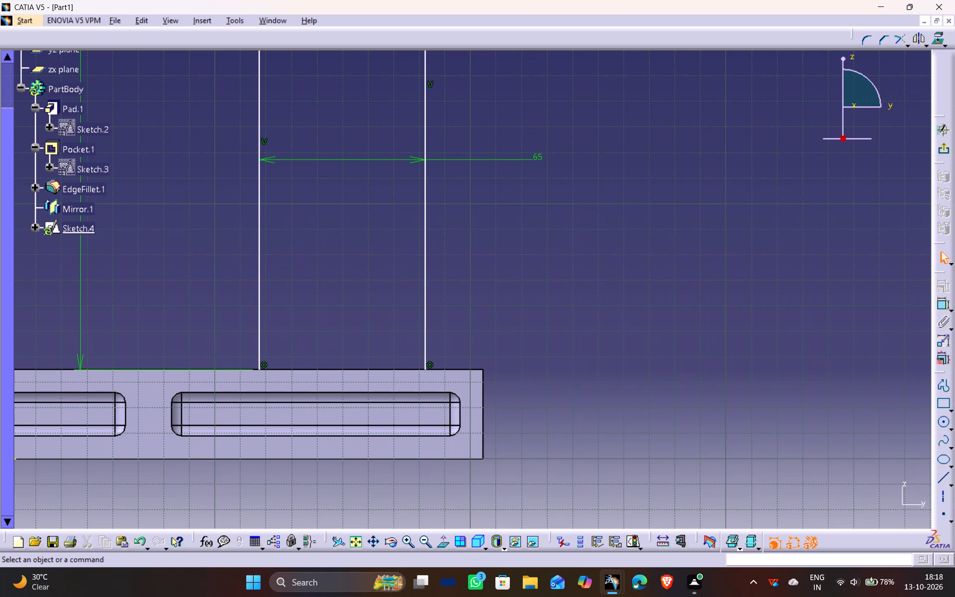
{"action": "left_click_drag", "start_coordinate": [429, 261], "coordinate": [425, 261]}
{"action": "left_click", "coordinate": [423, 260]}
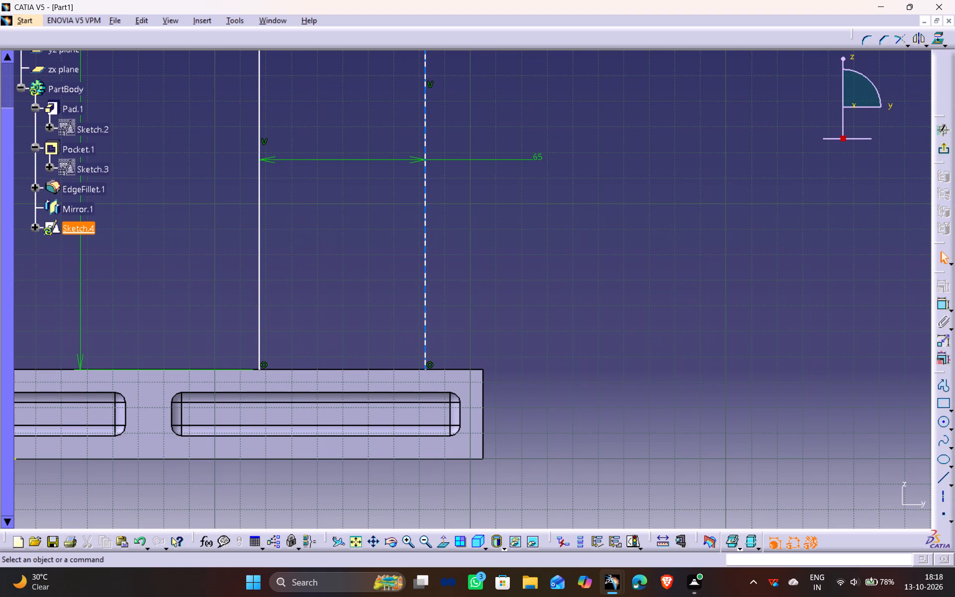
{"action": "left_click_drag", "start_coordinate": [426, 257], "coordinate": [327, 267]}
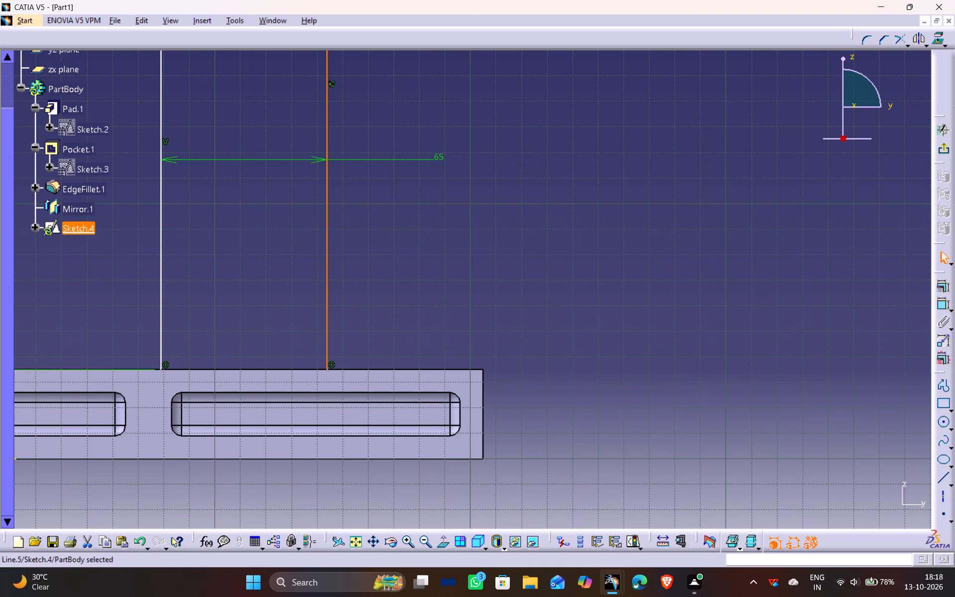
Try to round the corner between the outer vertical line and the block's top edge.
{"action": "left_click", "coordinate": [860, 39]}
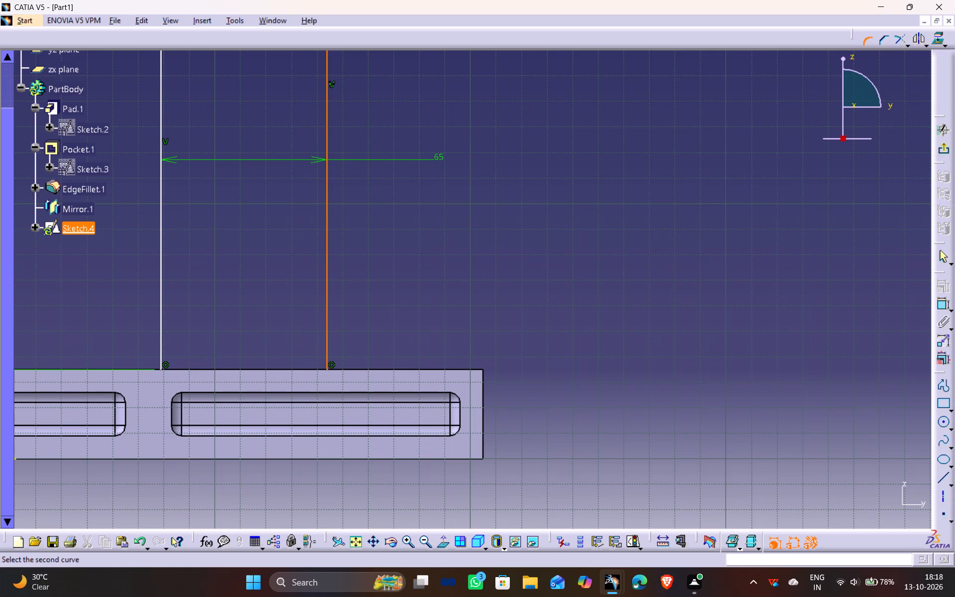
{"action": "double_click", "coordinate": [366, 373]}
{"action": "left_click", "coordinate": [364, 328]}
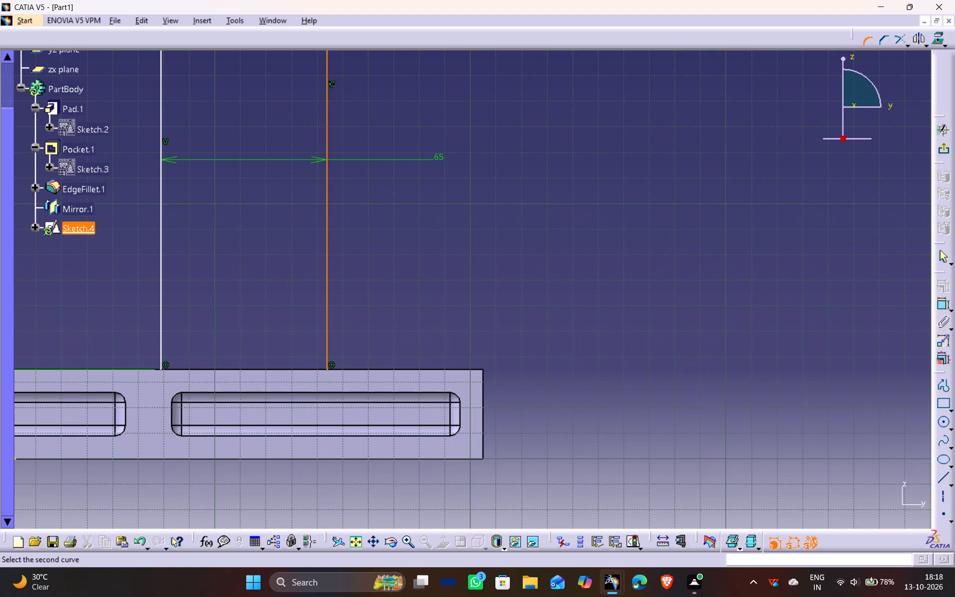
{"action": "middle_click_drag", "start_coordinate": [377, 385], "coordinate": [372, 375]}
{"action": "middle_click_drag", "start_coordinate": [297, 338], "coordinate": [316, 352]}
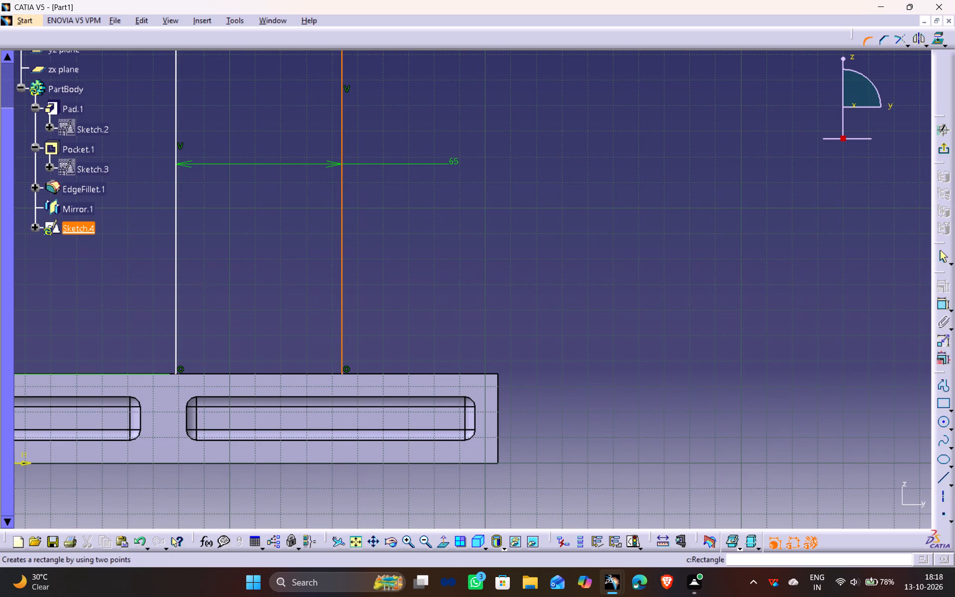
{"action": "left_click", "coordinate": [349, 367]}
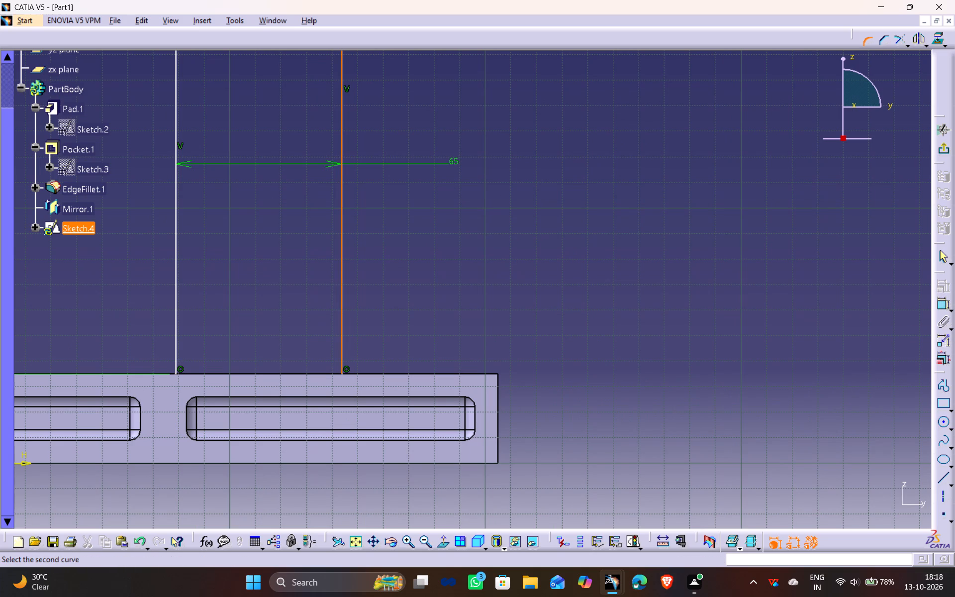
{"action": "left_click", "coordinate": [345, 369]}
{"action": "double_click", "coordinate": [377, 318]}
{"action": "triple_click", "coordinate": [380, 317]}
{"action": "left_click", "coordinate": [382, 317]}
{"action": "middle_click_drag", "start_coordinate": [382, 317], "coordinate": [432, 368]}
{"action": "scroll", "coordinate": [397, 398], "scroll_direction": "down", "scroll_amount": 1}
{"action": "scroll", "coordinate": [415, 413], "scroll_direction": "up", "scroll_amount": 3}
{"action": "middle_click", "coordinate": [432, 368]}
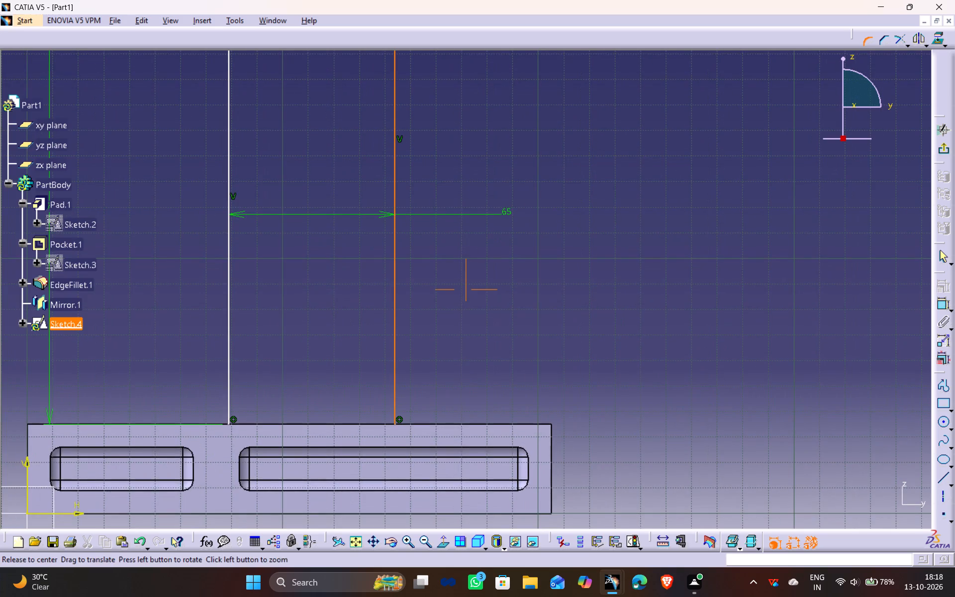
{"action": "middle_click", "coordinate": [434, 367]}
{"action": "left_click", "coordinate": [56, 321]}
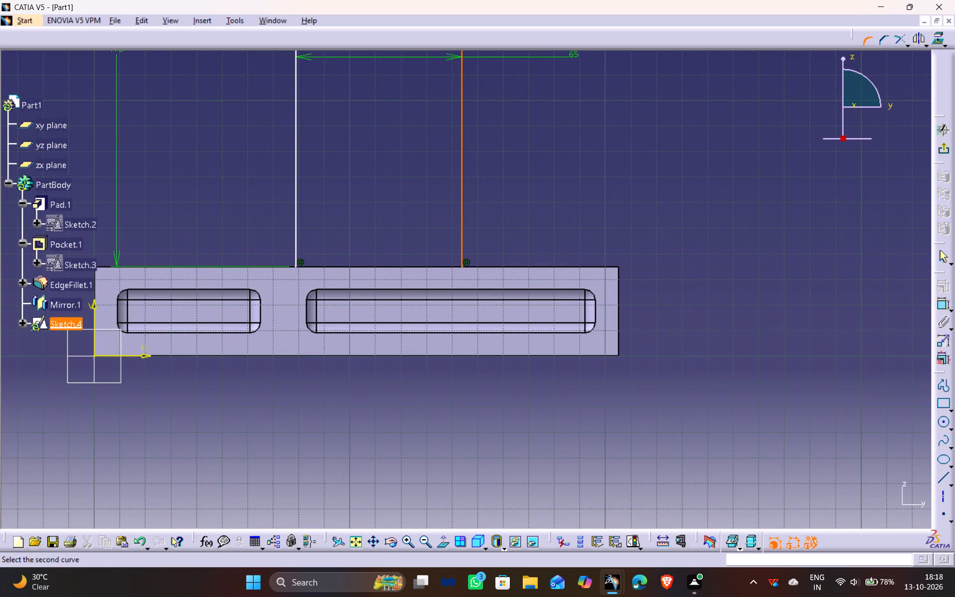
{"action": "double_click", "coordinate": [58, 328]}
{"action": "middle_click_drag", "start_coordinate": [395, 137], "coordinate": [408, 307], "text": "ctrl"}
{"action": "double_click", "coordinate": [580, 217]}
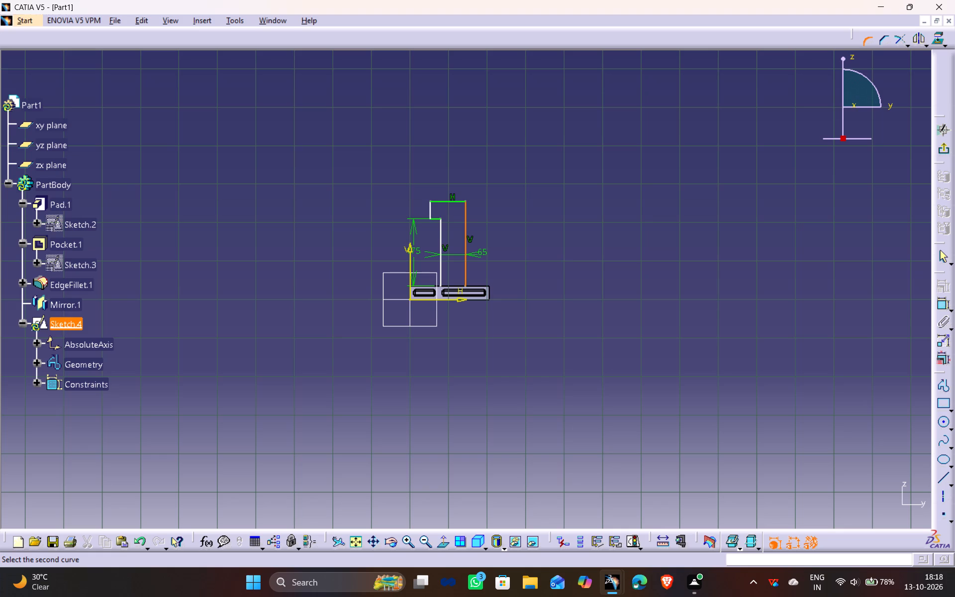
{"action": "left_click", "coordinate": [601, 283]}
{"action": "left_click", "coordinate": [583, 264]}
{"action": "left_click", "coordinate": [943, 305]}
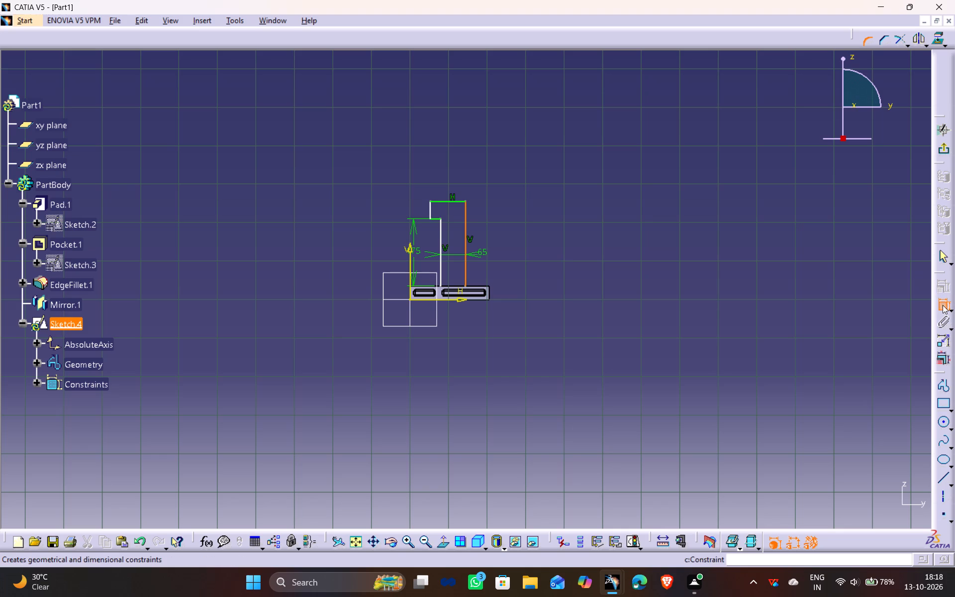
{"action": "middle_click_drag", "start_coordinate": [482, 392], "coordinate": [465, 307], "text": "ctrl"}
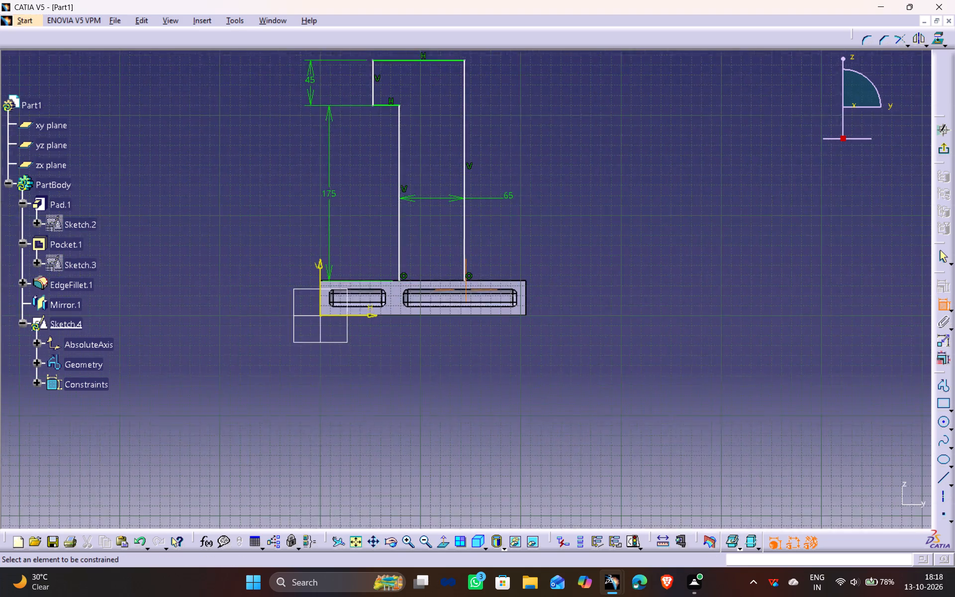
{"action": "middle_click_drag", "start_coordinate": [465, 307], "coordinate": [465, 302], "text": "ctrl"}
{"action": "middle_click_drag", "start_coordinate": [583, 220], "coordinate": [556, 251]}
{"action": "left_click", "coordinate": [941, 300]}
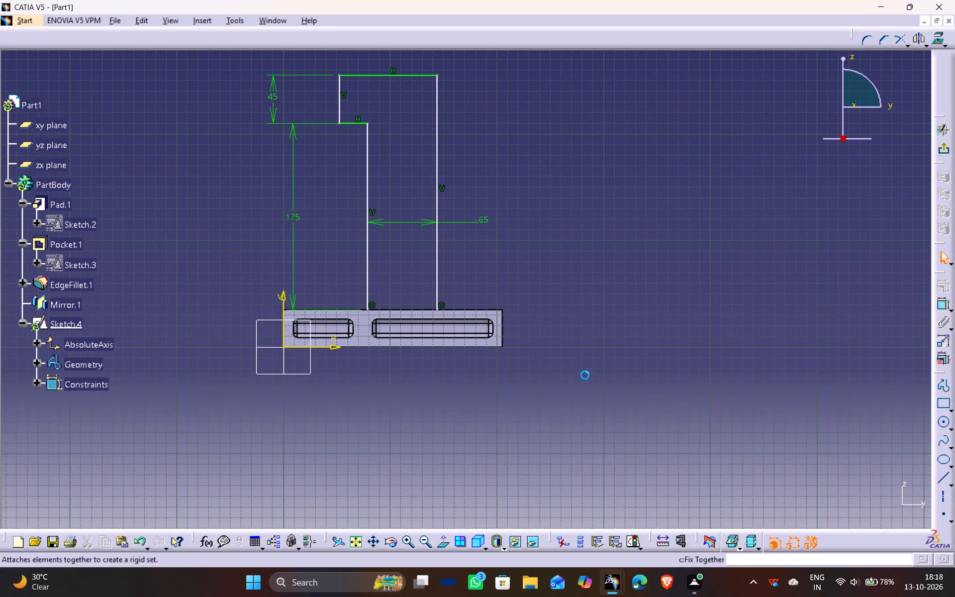
Delete the coincidence constraints that tie the lower endpoints of both vertical lines to the block's top edge.
{"action": "middle_click_drag", "start_coordinate": [472, 435], "coordinate": [450, 337], "text": "ctrl"}
{"action": "middle_click_drag", "start_coordinate": [459, 287], "coordinate": [478, 283]}
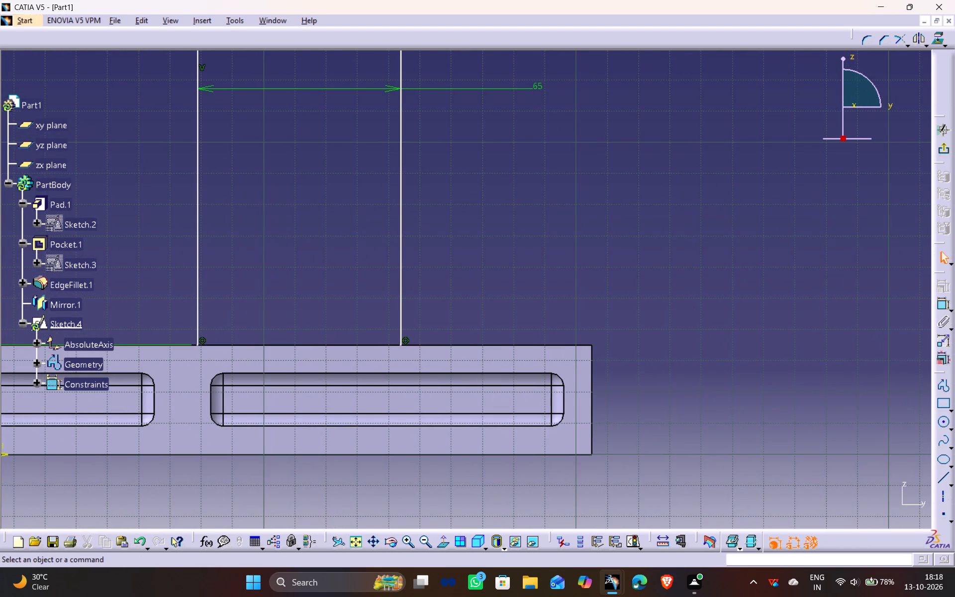
{"action": "left_click", "coordinate": [406, 339]}
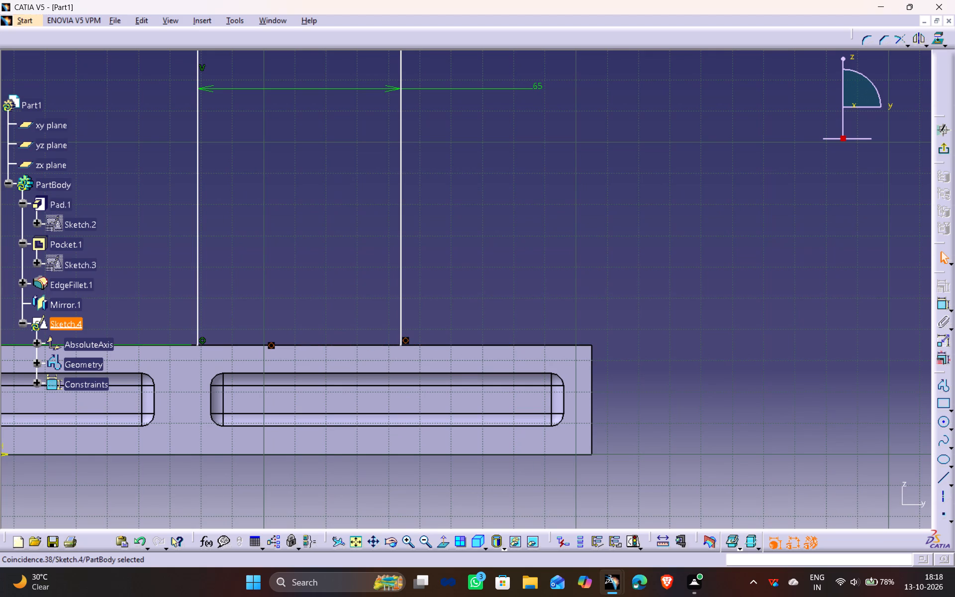
{"action": "key", "text": "Delete"}
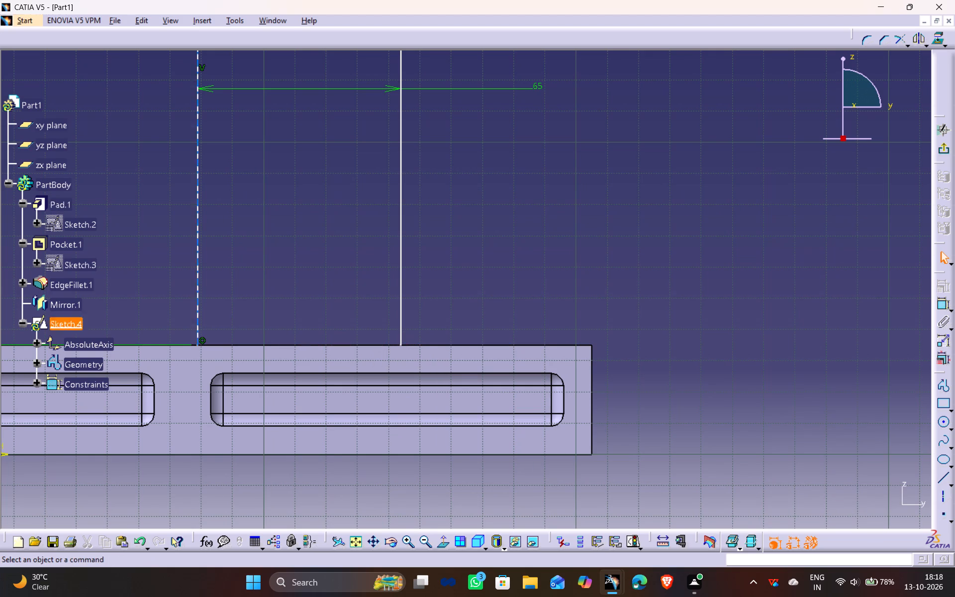
{"action": "left_click", "coordinate": [203, 341]}
{"action": "key", "text": "Delete"}
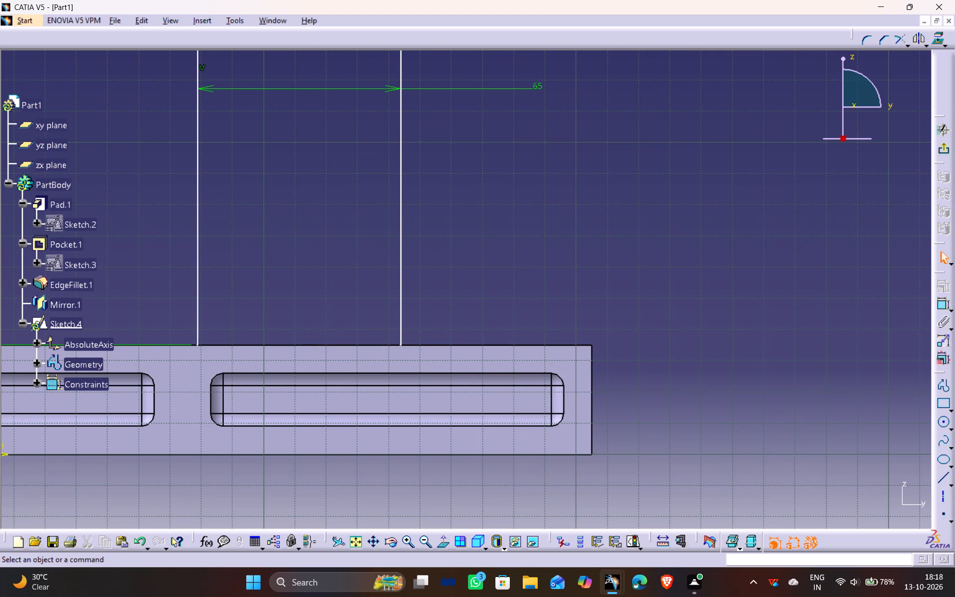
Raise the profile so the vertical lines' lower endpoints sit about 14 mm above the block's top edge.
{"action": "left_click_drag", "start_coordinate": [400, 283], "coordinate": [398, 262]}
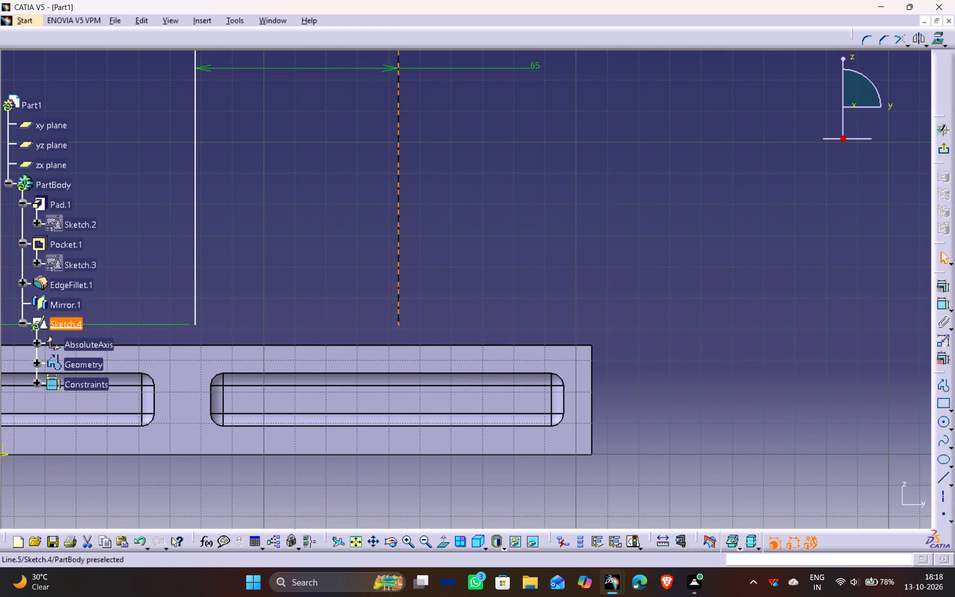
{"action": "left_click_drag", "start_coordinate": [398, 262], "coordinate": [400, 239]}
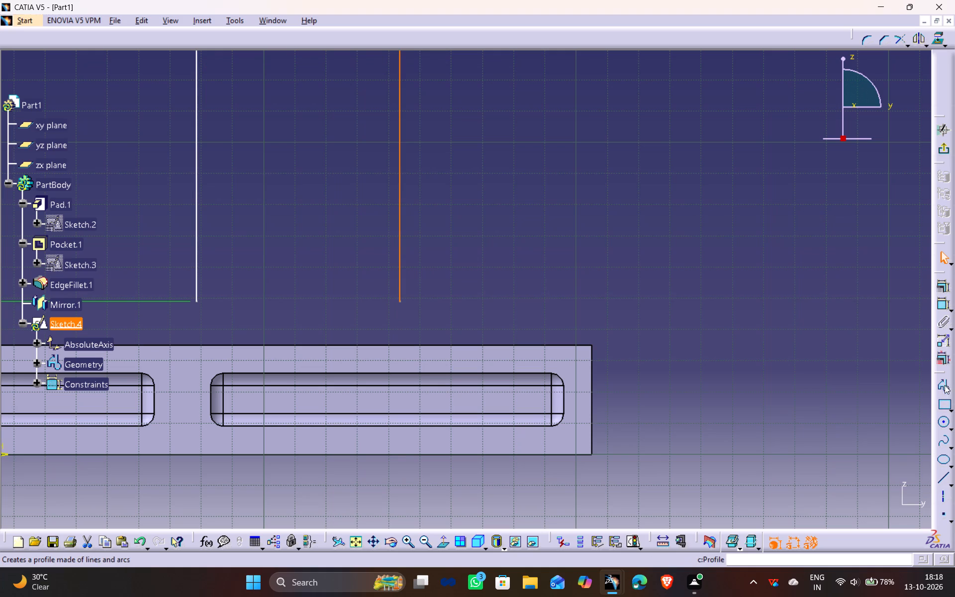
Draw a horizontal line about 46 mm long outward from the outer vertical line's lower endpoint, away from the inner line.
{"action": "left_click", "coordinate": [940, 480]}
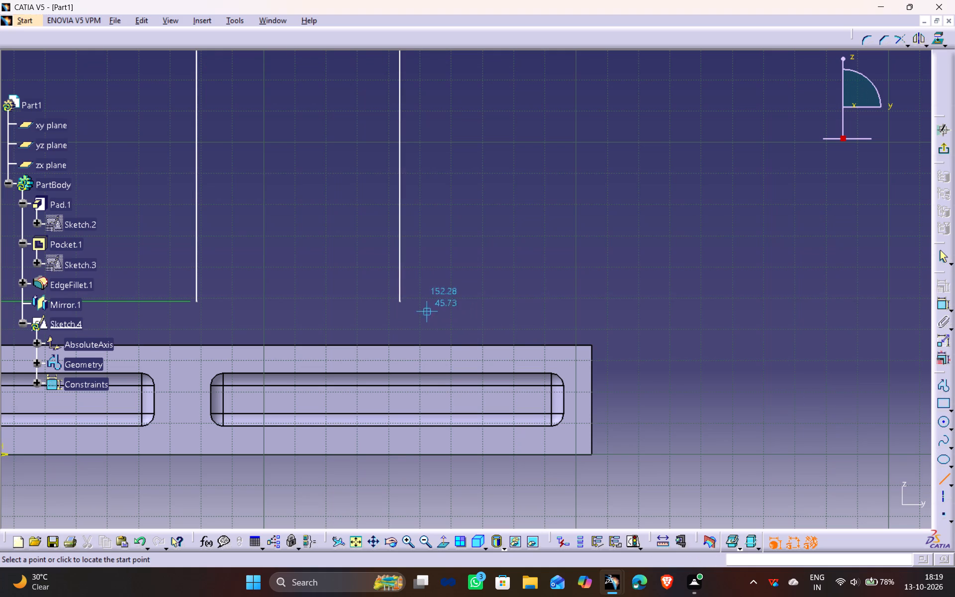
{"action": "left_click", "coordinate": [399, 301]}
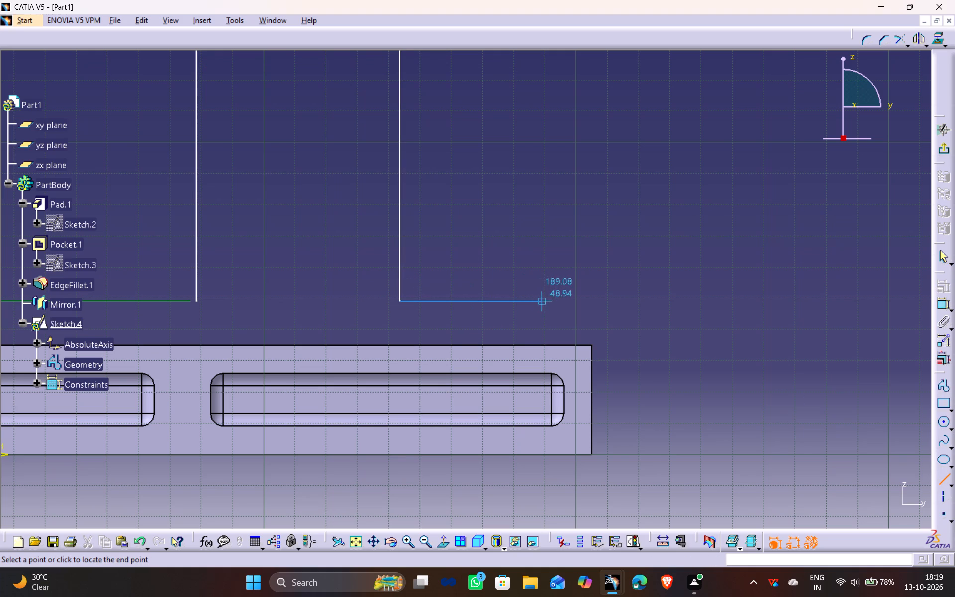
{"action": "left_click", "coordinate": [543, 300]}
{"action": "left_click", "coordinate": [677, 293]}
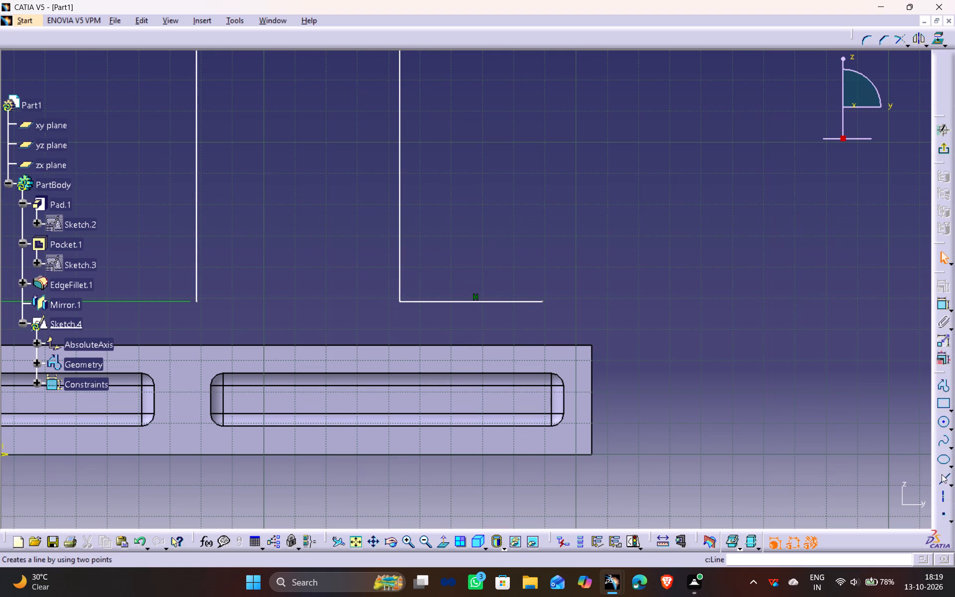
Draw a horizontal line about 45 mm long from the inner vertical line's lower endpoint toward the origin side.
{"action": "left_click", "coordinate": [942, 478]}
{"action": "middle_click_drag", "start_coordinate": [257, 298], "coordinate": [351, 294]}
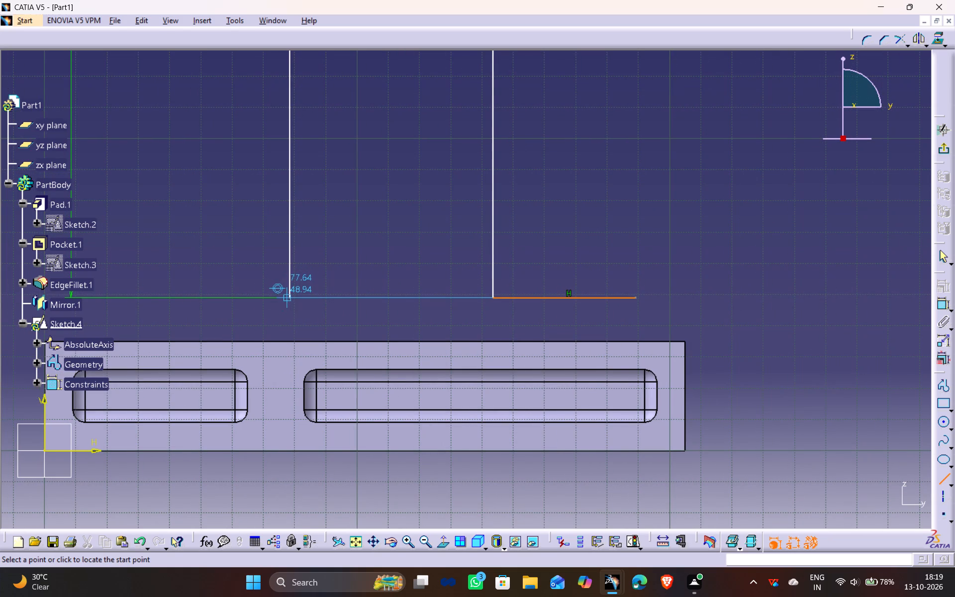
{"action": "left_click", "coordinate": [291, 296]}
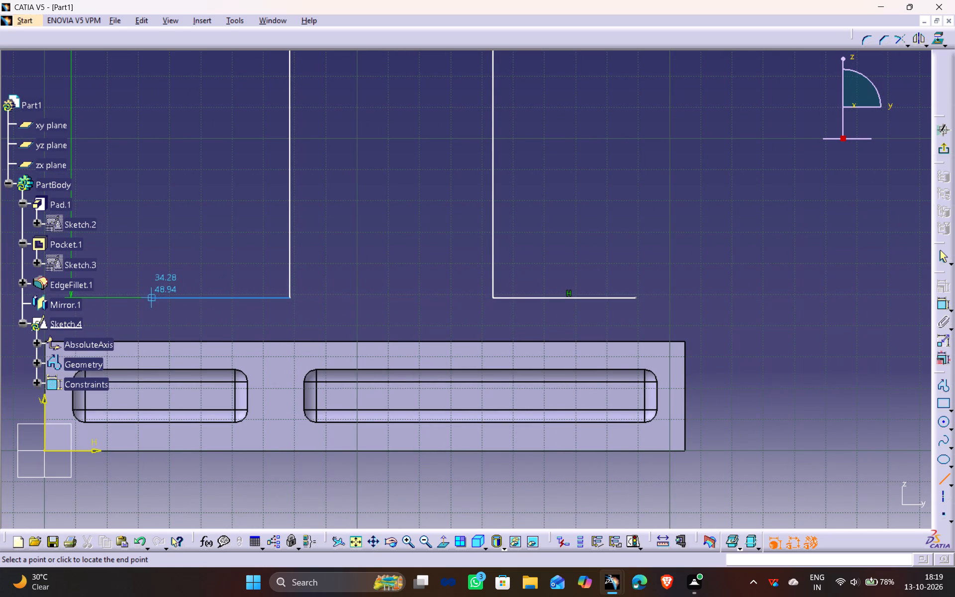
{"action": "left_click", "coordinate": [150, 297]}
{"action": "middle_click_drag", "start_coordinate": [196, 209], "coordinate": [185, 254]}
{"action": "left_click", "coordinate": [180, 259]}
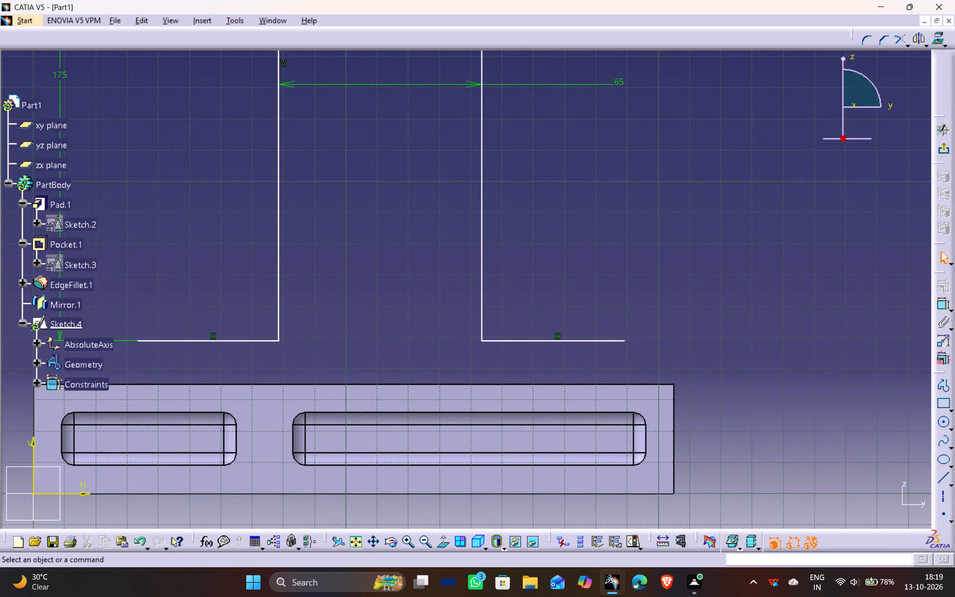
Round the corner between the outer vertical line and its horizontal base line with an arc of about 12 mm radius.
{"action": "middle_click_drag", "start_coordinate": [376, 302], "coordinate": [241, 282]}
{"action": "middle_click_drag", "start_coordinate": [344, 441], "coordinate": [333, 352], "text": "ctrl"}
{"action": "middle_click_drag", "start_coordinate": [351, 366], "coordinate": [435, 283]}
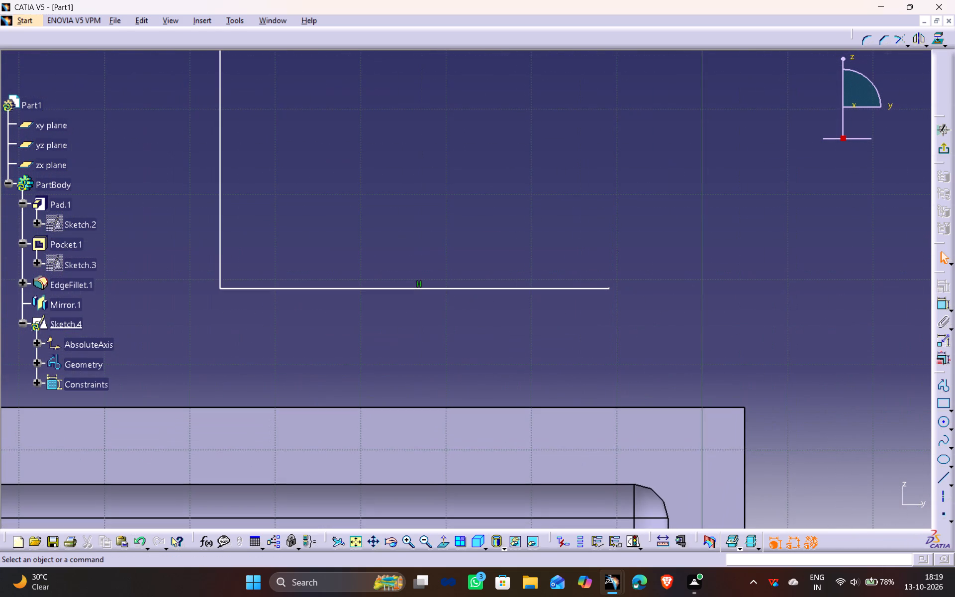
{"action": "middle_click_drag", "start_coordinate": [396, 207], "coordinate": [398, 238], "text": "ctrl"}
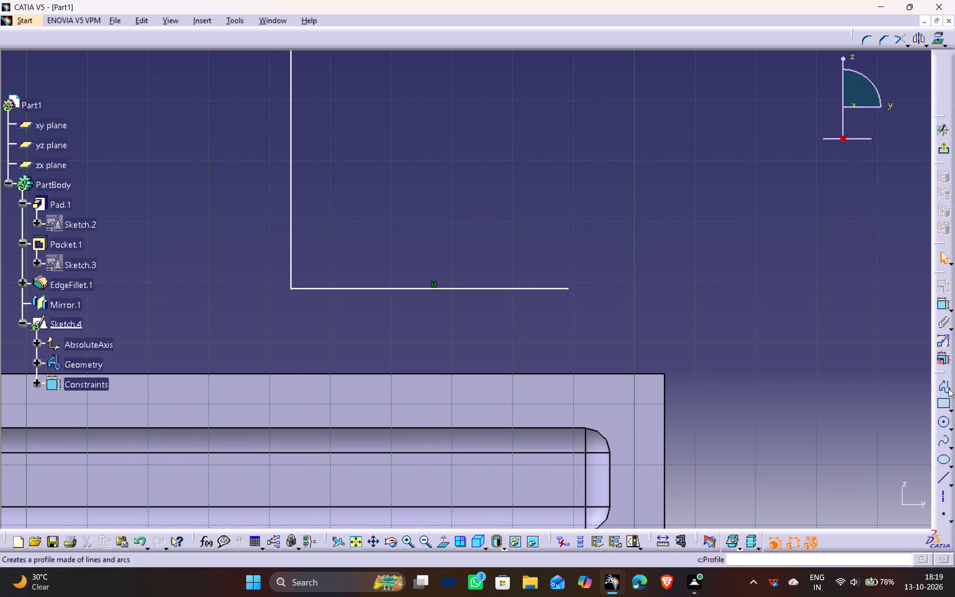
{"action": "left_click", "coordinate": [863, 40]}
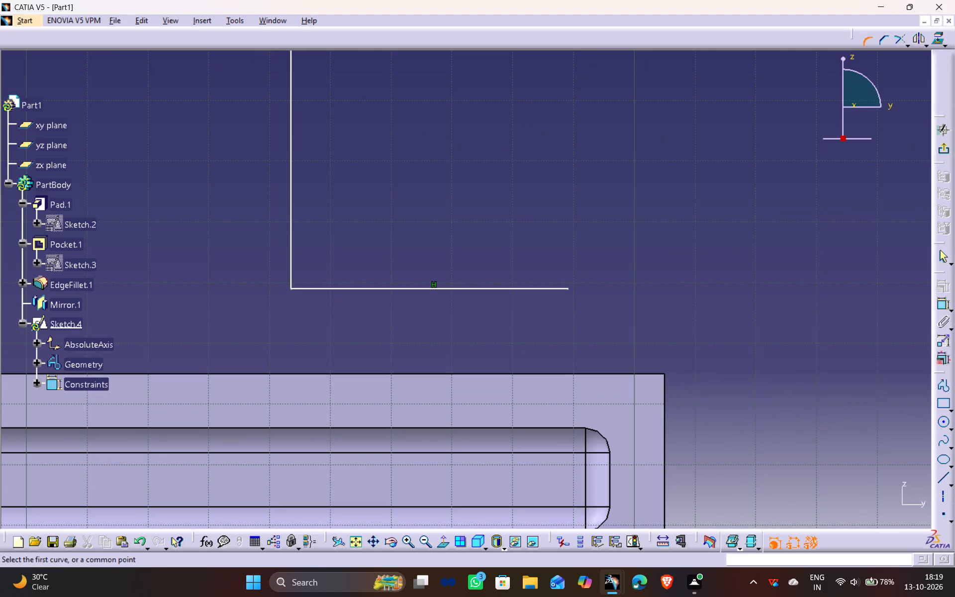
{"action": "left_click", "coordinate": [291, 243]}
{"action": "left_click", "coordinate": [314, 290]}
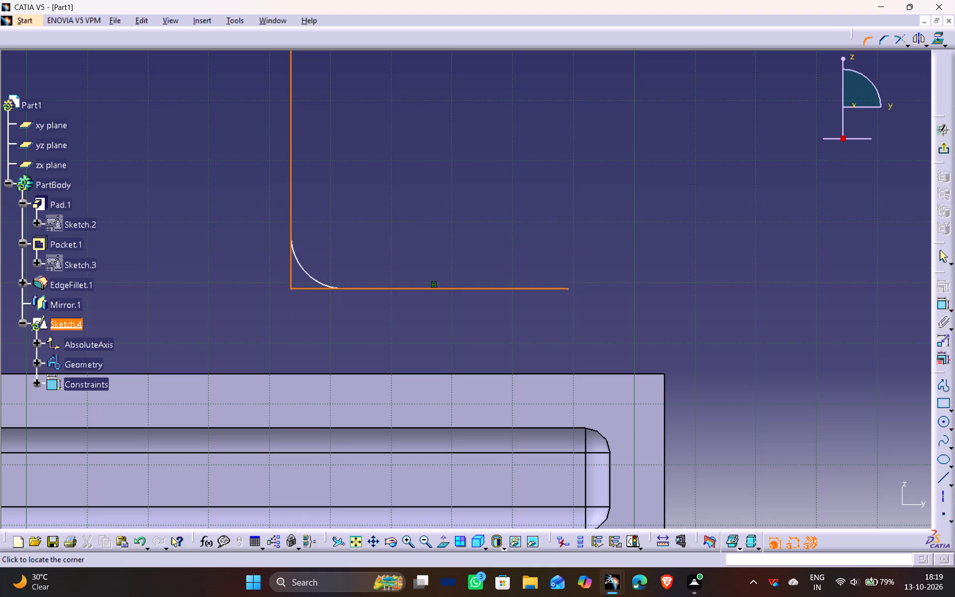
{"action": "left_click", "coordinate": [308, 265]}
{"action": "middle_click_drag", "start_coordinate": [373, 175], "coordinate": [373, 214]}
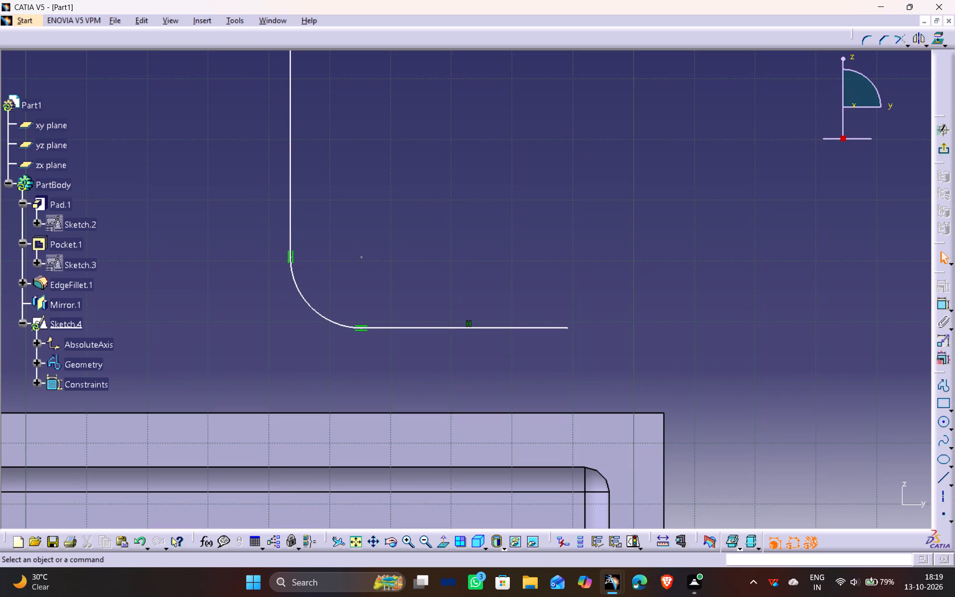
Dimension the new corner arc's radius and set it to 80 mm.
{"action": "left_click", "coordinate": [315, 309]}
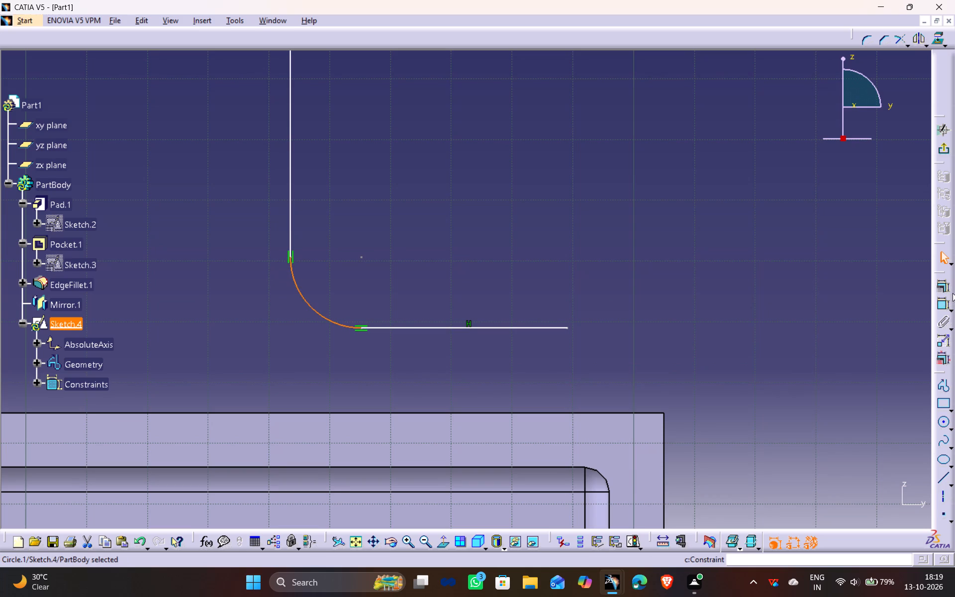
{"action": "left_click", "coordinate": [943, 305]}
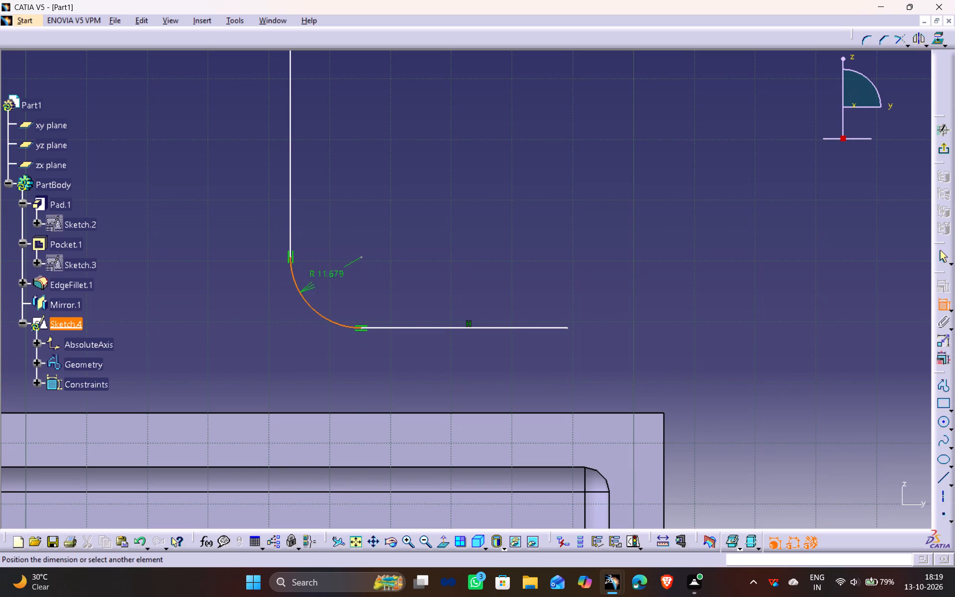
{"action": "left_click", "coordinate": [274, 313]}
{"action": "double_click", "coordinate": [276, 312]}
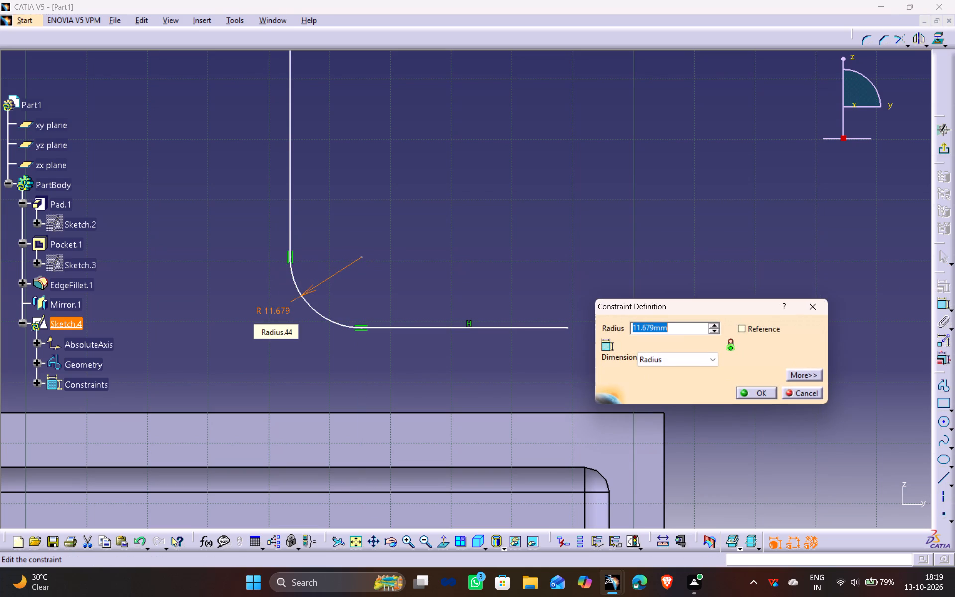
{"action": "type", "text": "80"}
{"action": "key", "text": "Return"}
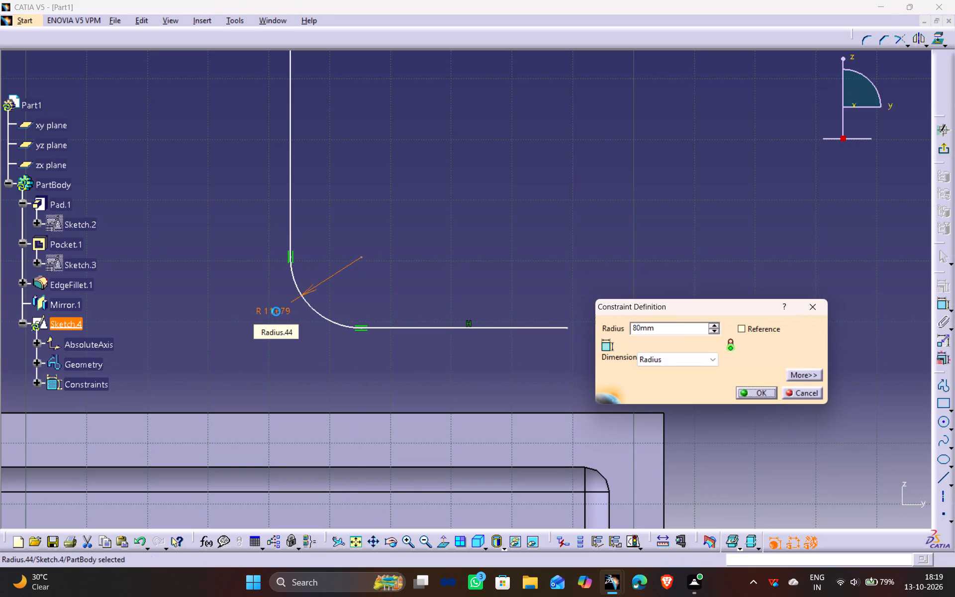
Constrain the corner arc with Tangency to the block's top edge.
{"action": "middle_click_drag", "start_coordinate": [381, 239], "coordinate": [398, 344], "text": "ctrl"}
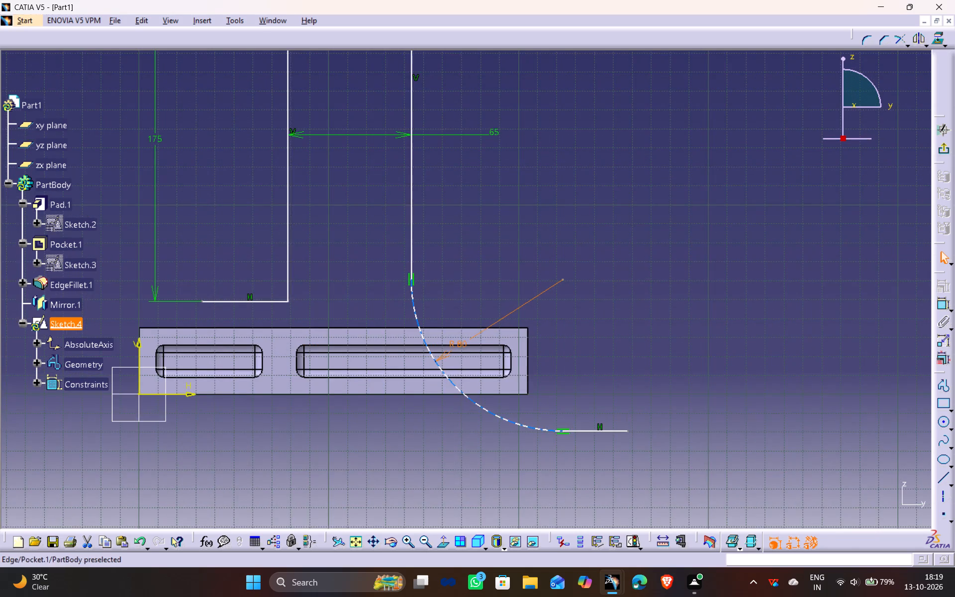
{"action": "middle_click_drag", "start_coordinate": [451, 377], "coordinate": [425, 357]}
{"action": "left_click", "coordinate": [523, 411]}
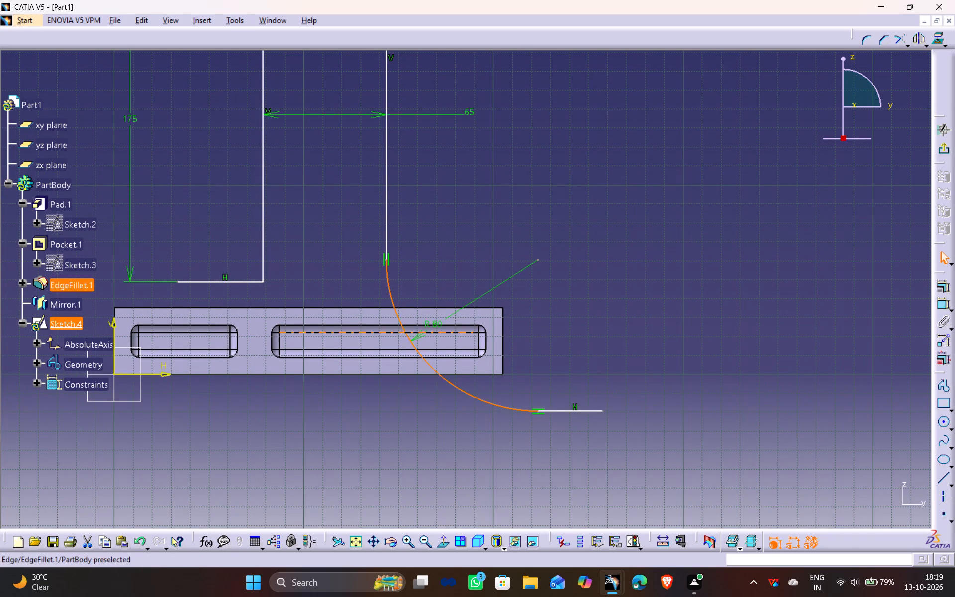
{"action": "left_click", "coordinate": [477, 309], "text": "ctrl"}
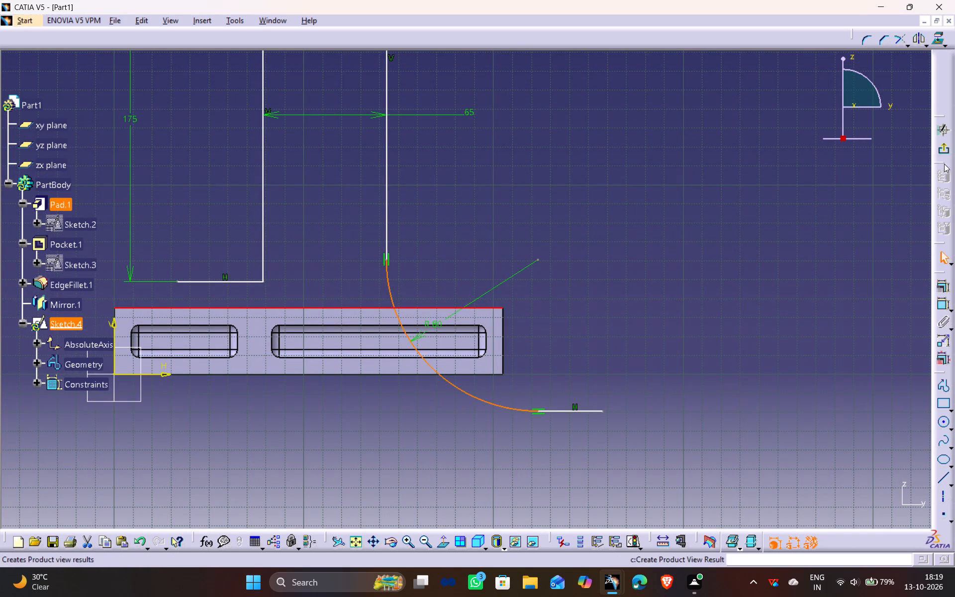
{"action": "left_click", "coordinate": [945, 280]}
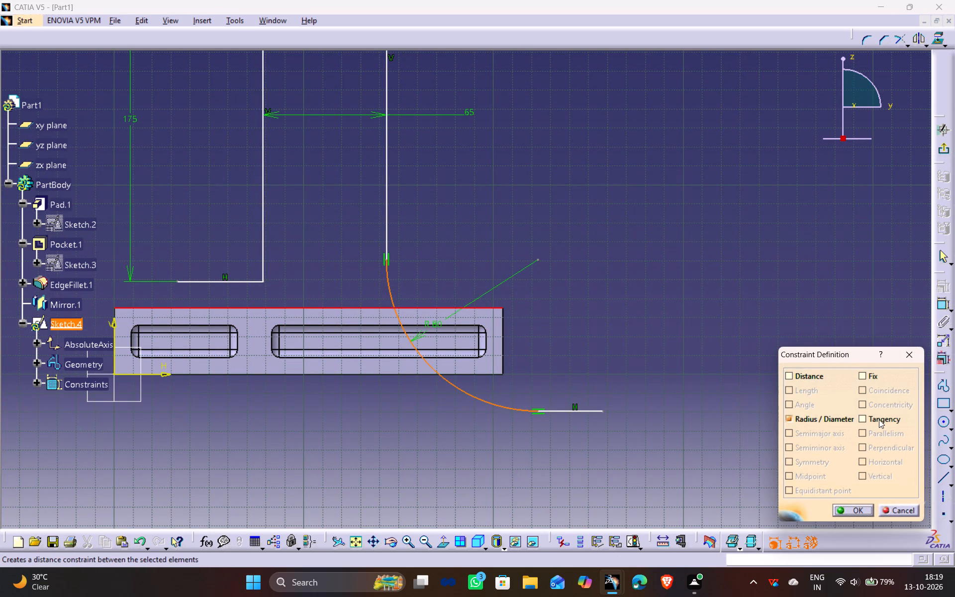
{"action": "left_click", "coordinate": [879, 419]}
{"action": "left_click", "coordinate": [854, 509]}
{"action": "left_click", "coordinate": [640, 424]}
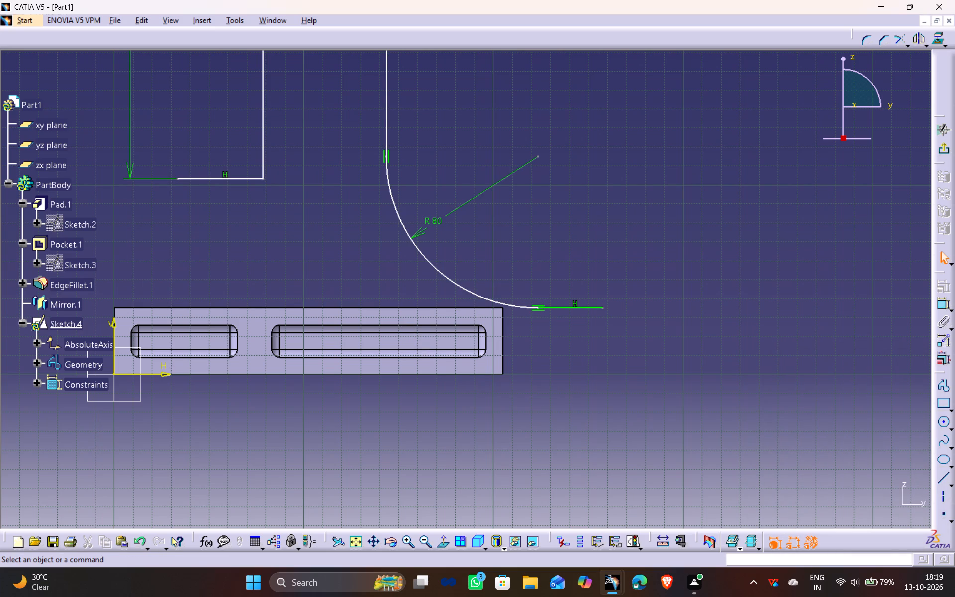
Delete the outer horizontal line that extends from the arc's lower end past the block.
{"action": "left_click_drag", "start_coordinate": [526, 309], "coordinate": [456, 302]}
{"action": "middle_click_drag", "start_coordinate": [484, 446], "coordinate": [445, 311], "text": "ctrl"}
{"action": "scroll", "coordinate": [445, 311], "scroll_direction": "down", "scroll_amount": 1, "text": "ctrl"}
{"action": "middle_click_drag", "start_coordinate": [600, 398], "coordinate": [437, 355]}
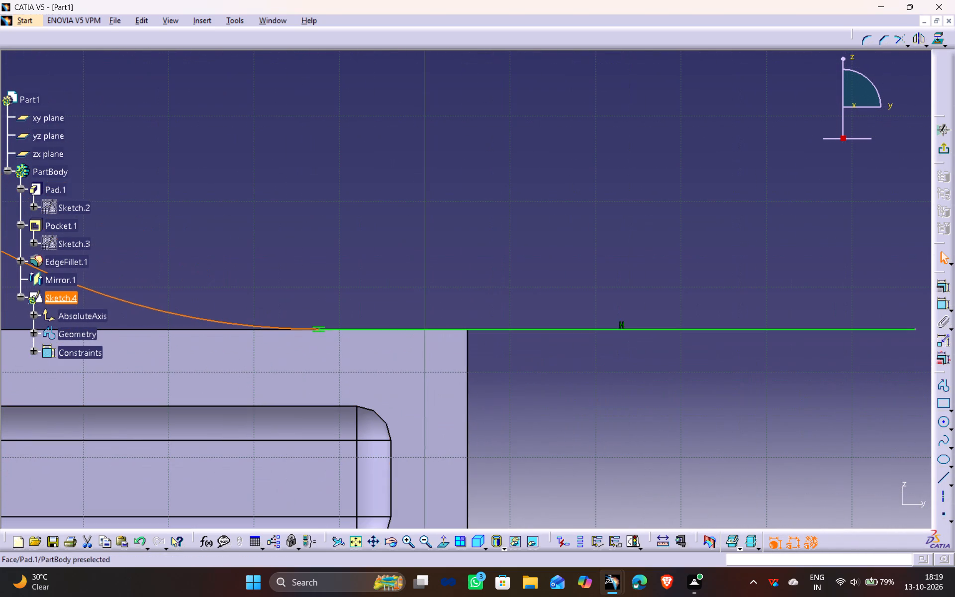
{"action": "left_click", "coordinate": [424, 292]}
{"action": "left_click", "coordinate": [500, 331]}
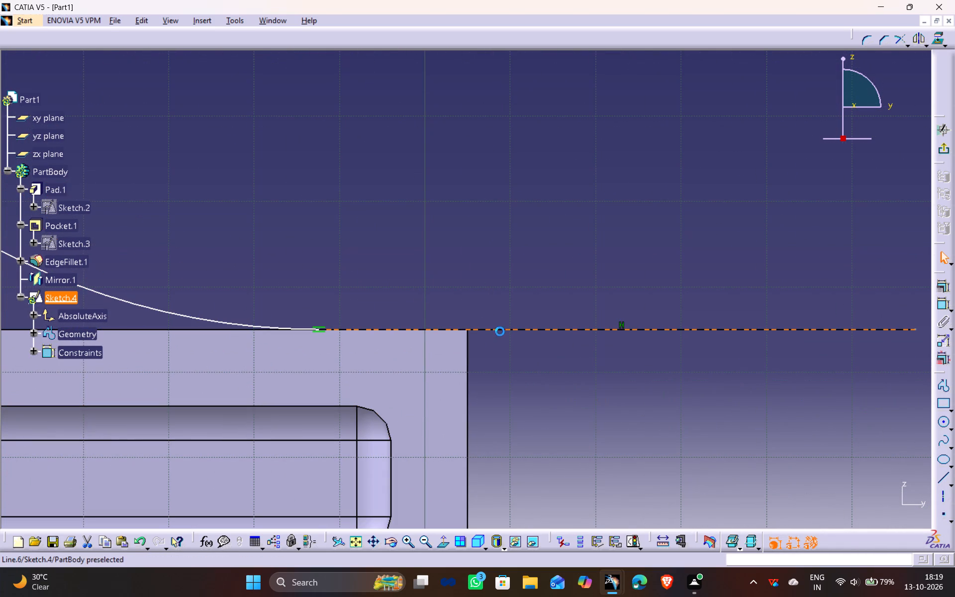
{"action": "key", "text": "Delete"}
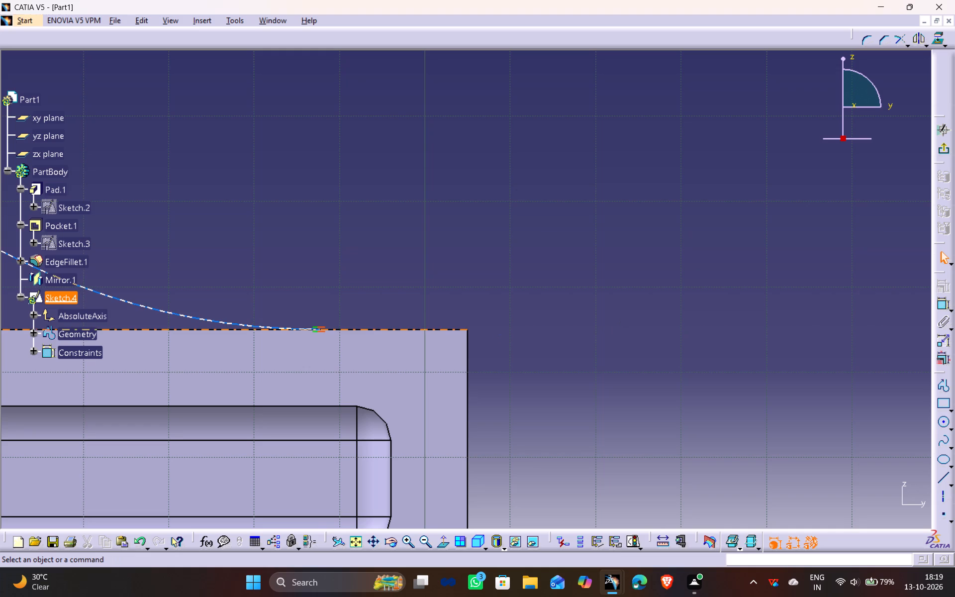
Apply a Coincidence constraint between the arc's lower endpoint and the block's upper outer corner.
{"action": "left_click", "coordinate": [317, 328]}
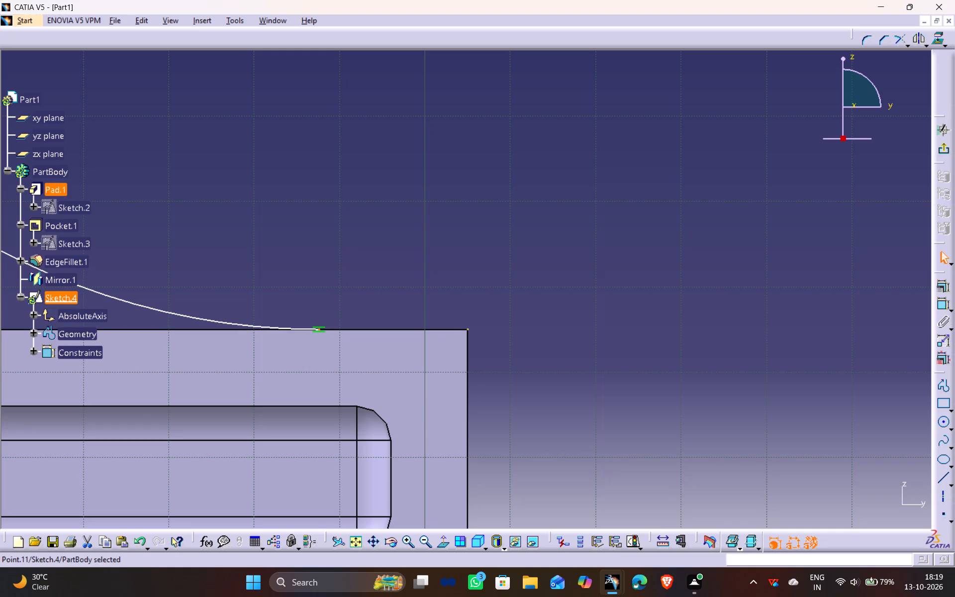
{"action": "left_click", "coordinate": [467, 328], "text": "ctrl"}
{"action": "left_click", "coordinate": [941, 292]}
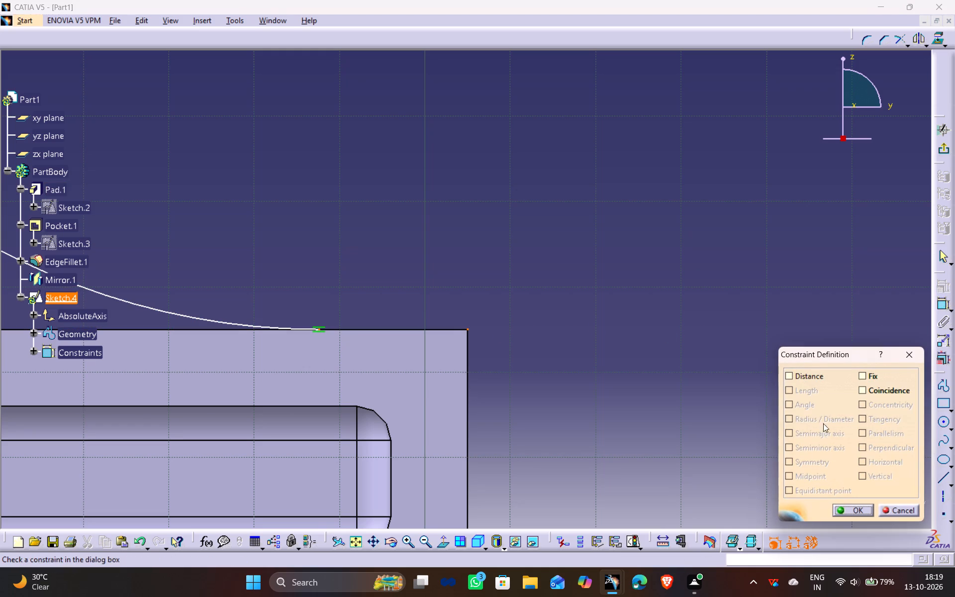
{"action": "left_click", "coordinate": [885, 394]}
{"action": "left_click", "coordinate": [858, 507]}
{"action": "left_click", "coordinate": [496, 366]}
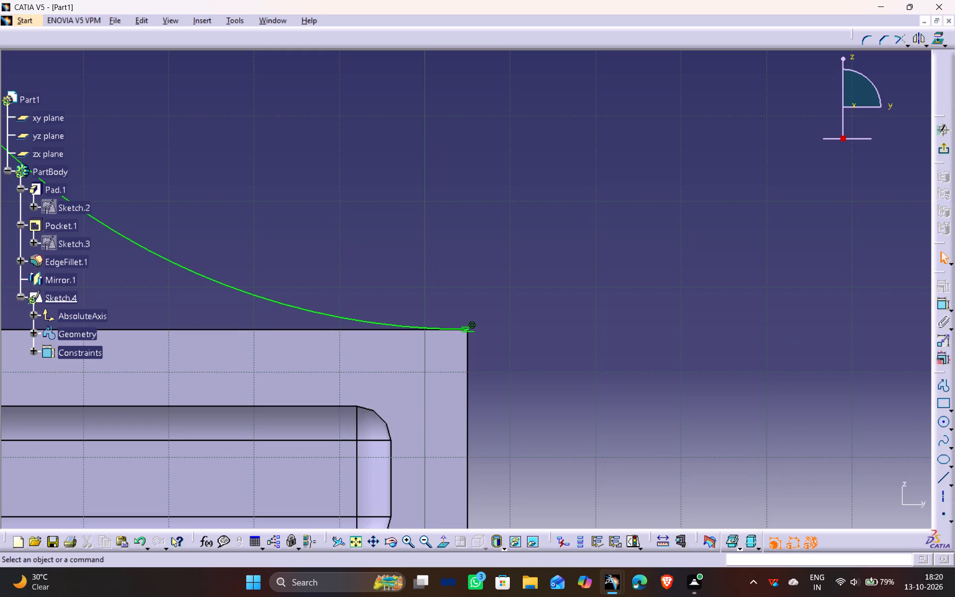
Try to shift the profile freehand by moving the outer vertical line and the corner arc.
{"action": "middle_click_drag", "start_coordinate": [454, 223], "coordinate": [451, 339], "text": "ctrl"}
{"action": "middle_click_drag", "start_coordinate": [397, 216], "coordinate": [393, 347]}
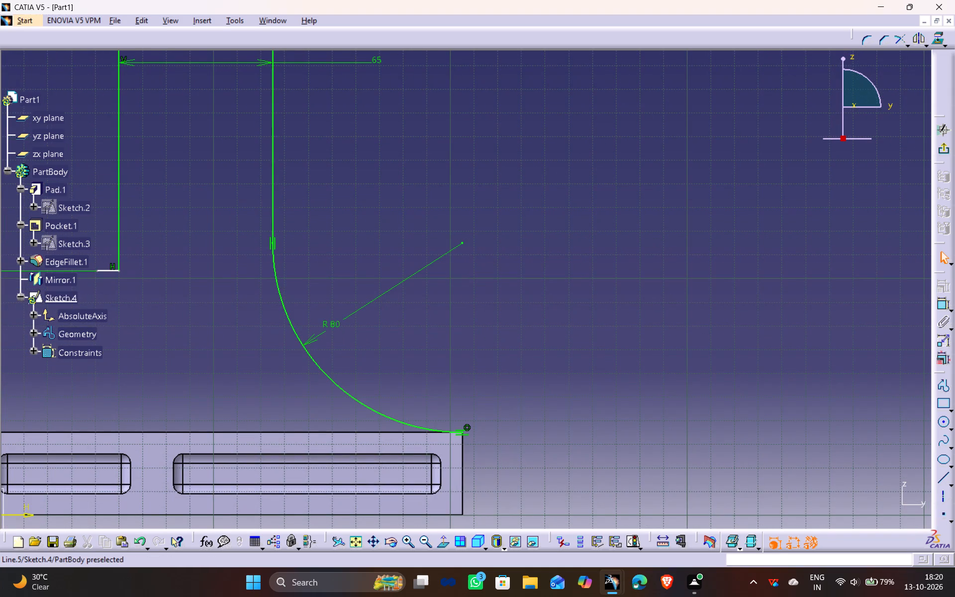
{"action": "left_click_drag", "start_coordinate": [271, 187], "coordinate": [295, 208]}
{"action": "left_click_drag", "start_coordinate": [272, 249], "coordinate": [325, 366]}
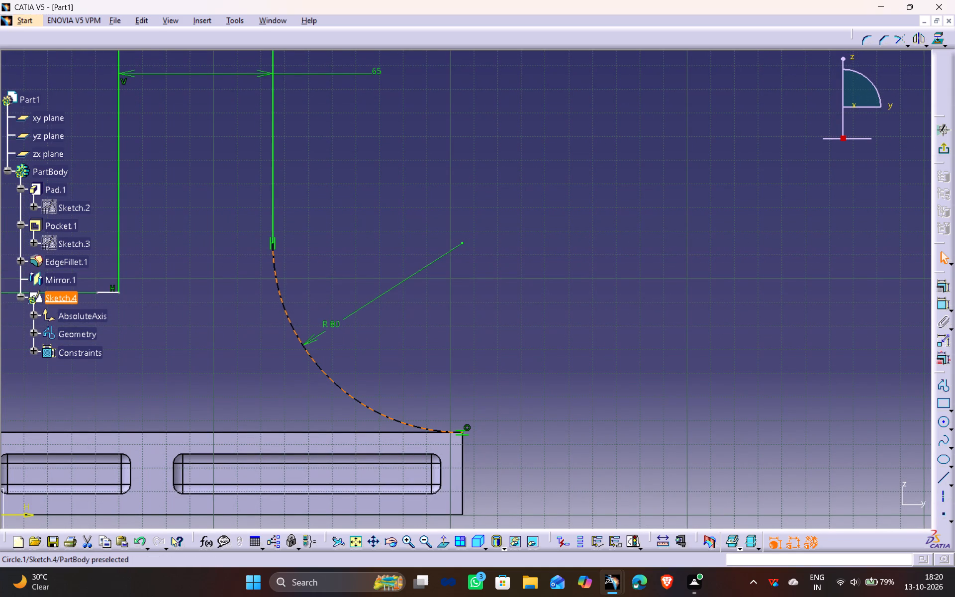
{"action": "left_click_drag", "start_coordinate": [325, 366], "coordinate": [355, 392]}
{"action": "left_click", "coordinate": [506, 360]}
Delete the 80 mm radius dimension from the corner arc.
{"action": "middle_click_drag", "start_coordinate": [368, 185], "coordinate": [380, 268], "text": "ctrl"}
{"action": "middle_click_drag", "start_coordinate": [424, 321], "coordinate": [468, 341]}
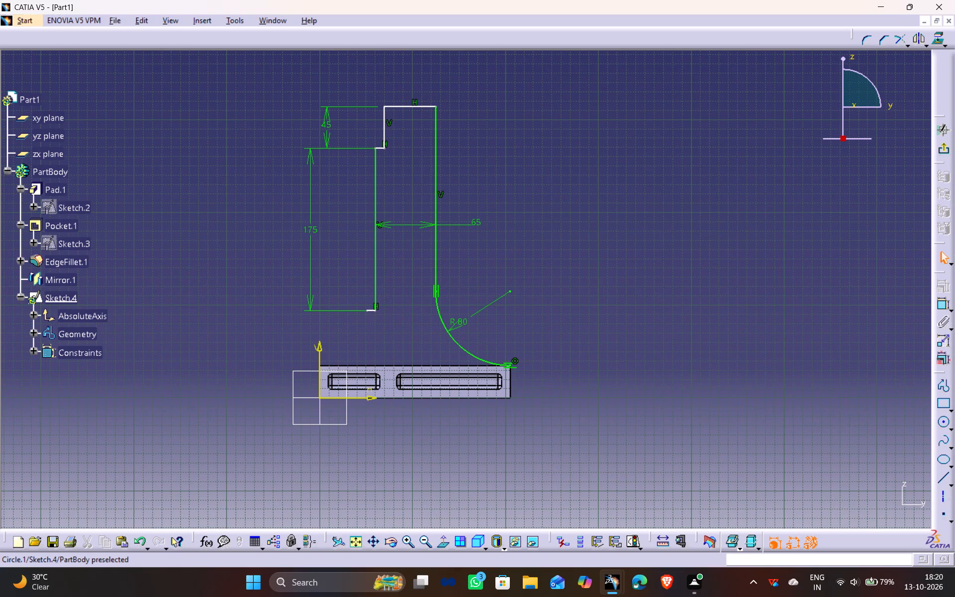
{"action": "middle_click_drag", "start_coordinate": [360, 284], "coordinate": [332, 390]}
{"action": "middle_click_drag", "start_coordinate": [348, 506], "coordinate": [342, 451]}
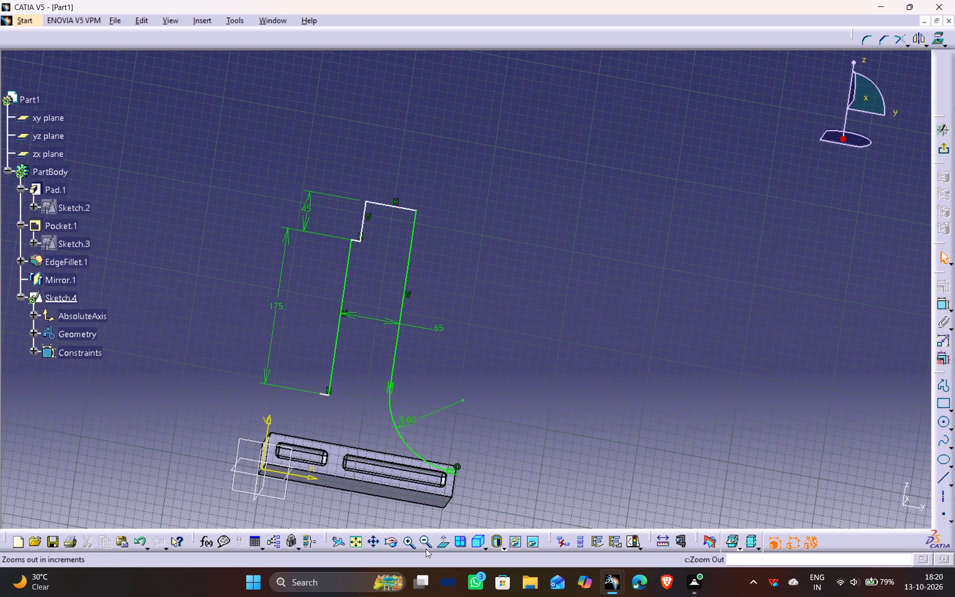
{"action": "left_click", "coordinate": [440, 545]}
{"action": "middle_click_drag", "start_coordinate": [376, 404], "coordinate": [417, 297]}
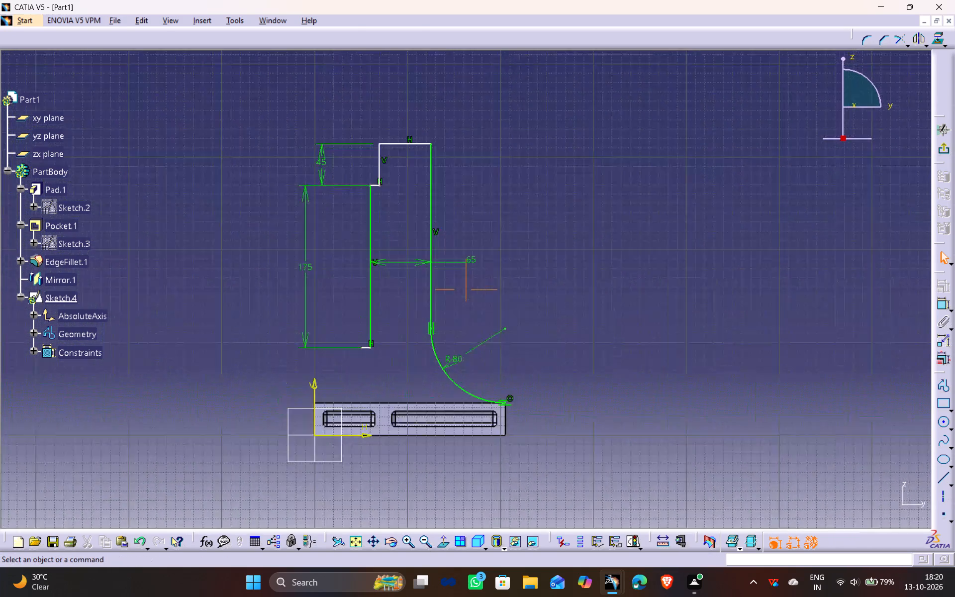
{"action": "middle_click_drag", "start_coordinate": [417, 297], "coordinate": [425, 282]}
{"action": "middle_click_drag", "start_coordinate": [474, 433], "coordinate": [450, 343], "text": "ctrl"}
{"action": "middle_click_drag", "start_coordinate": [285, 326], "coordinate": [452, 264]}
{"action": "middle_click_drag", "start_coordinate": [470, 212], "coordinate": [468, 266], "text": "ctrl"}
{"action": "left_click", "coordinate": [577, 305]}
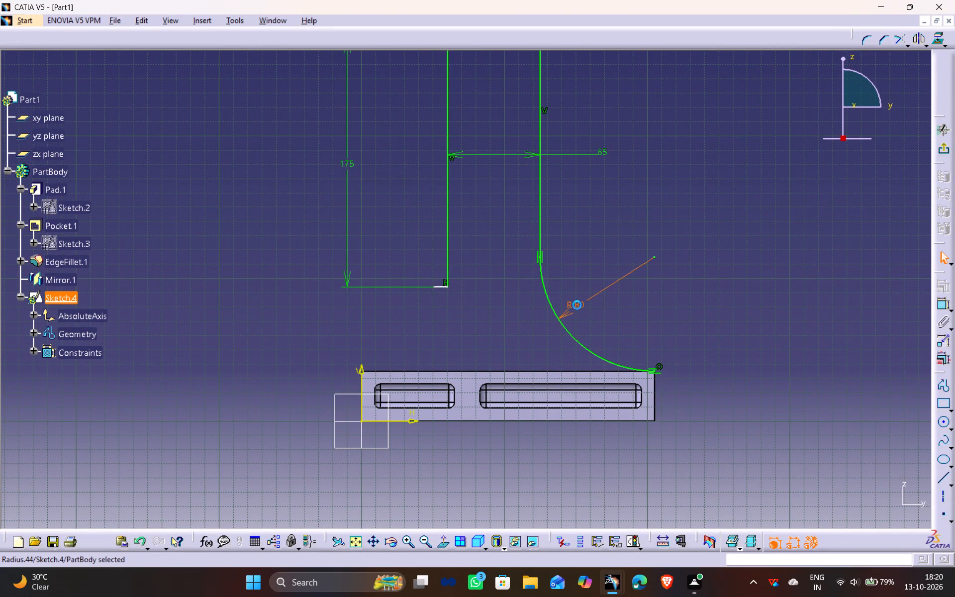
{"action": "key", "text": "Delete"}
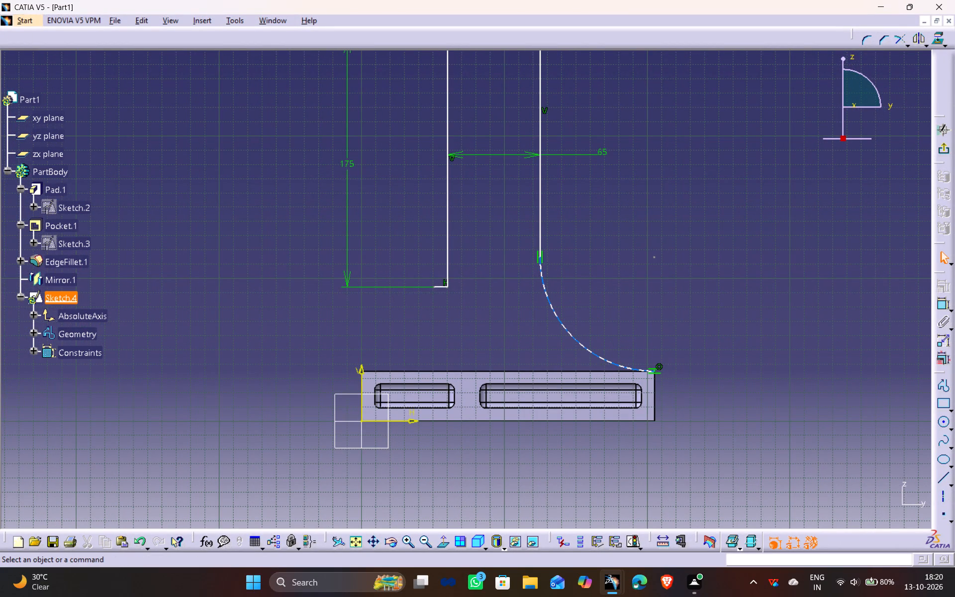
Dimension the distance from the vertical sketch axis to the inner vertical line and set it to 107 mm.
{"action": "left_click", "coordinate": [446, 208]}
{"action": "left_click", "coordinate": [356, 368], "text": "ctrl"}
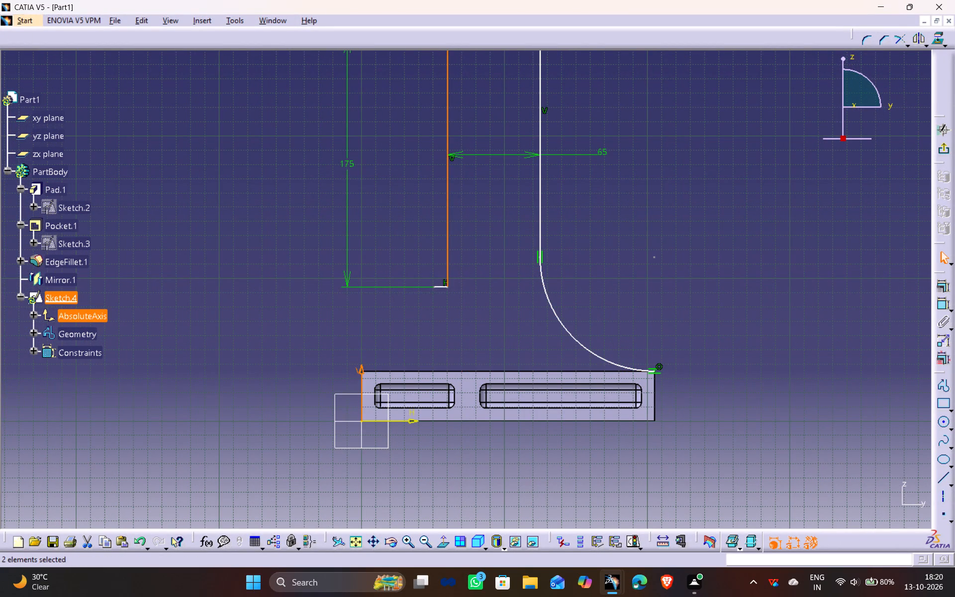
{"action": "left_click", "coordinate": [943, 307]}
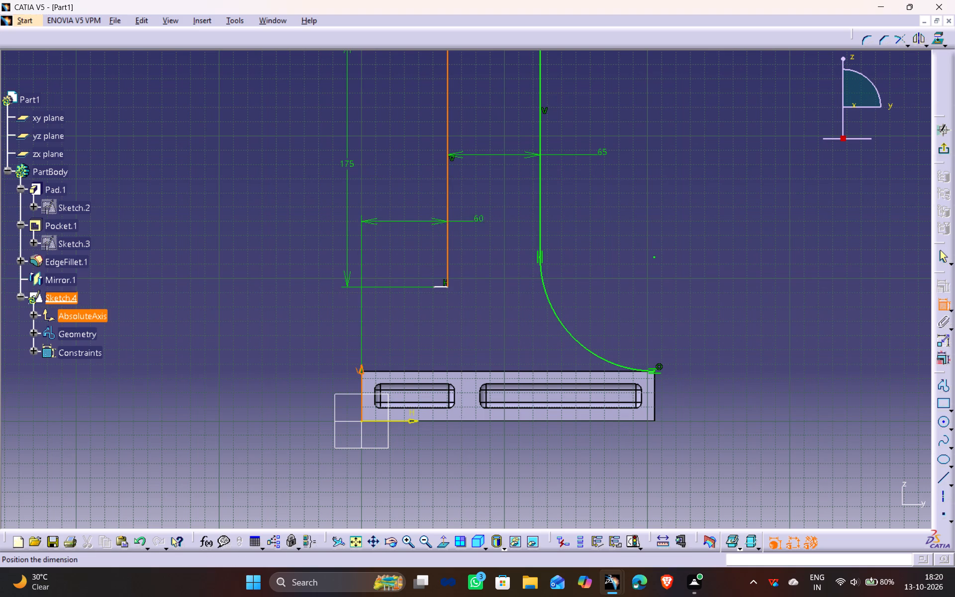
{"action": "left_click", "coordinate": [407, 187]}
{"action": "double_click", "coordinate": [408, 180]}
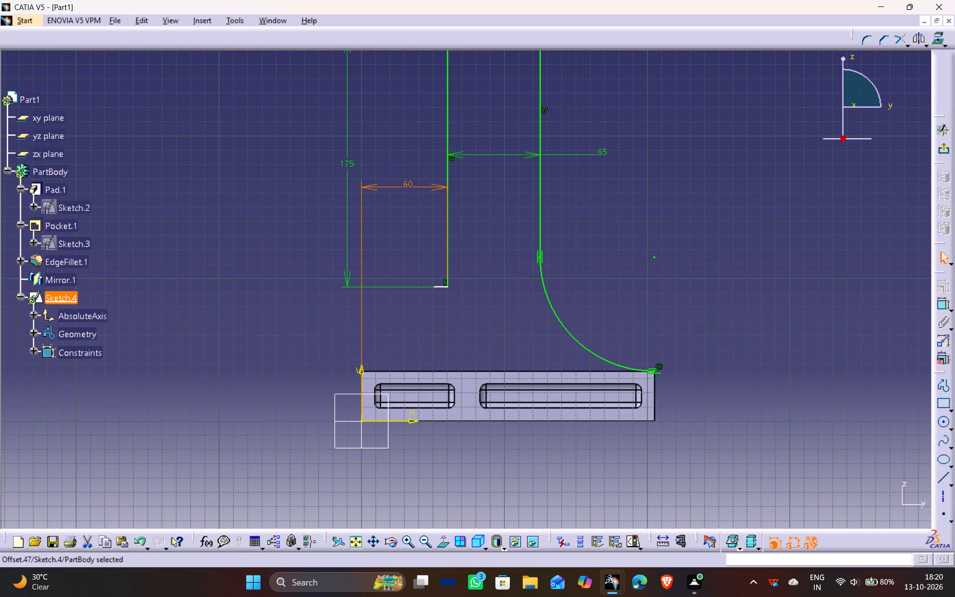
{"action": "triple_click", "coordinate": [415, 185]}
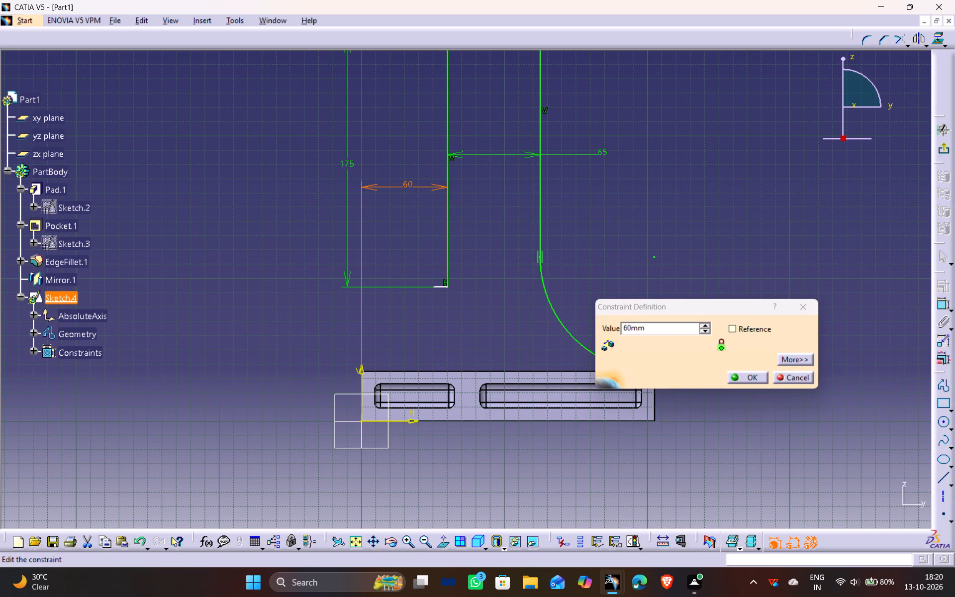
{"action": "type", "text": "107"}
{"action": "key", "text": "Return"}
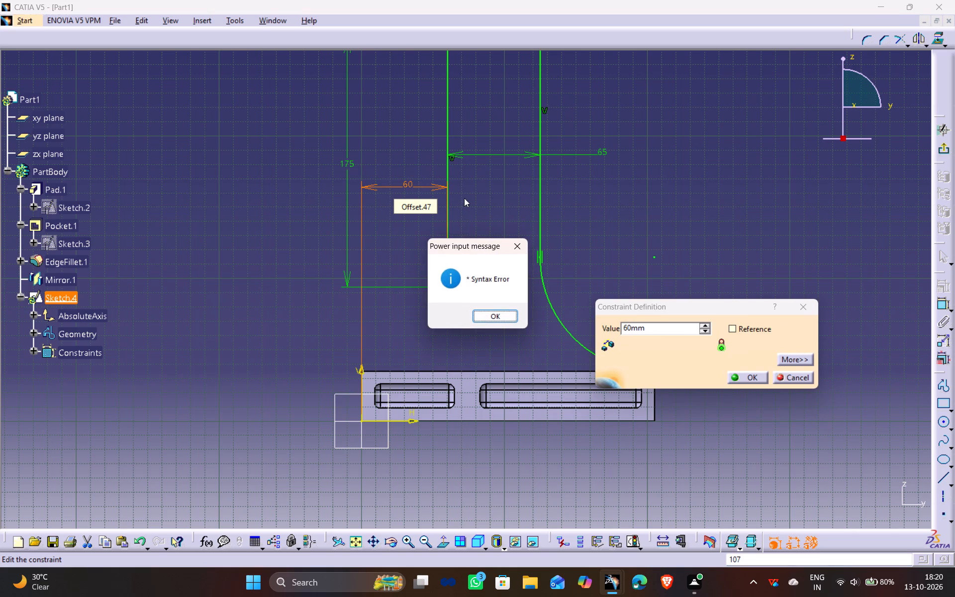
{"action": "left_click", "coordinate": [489, 312]}
{"action": "left_click_drag", "start_coordinate": [654, 326], "coordinate": [562, 343]}
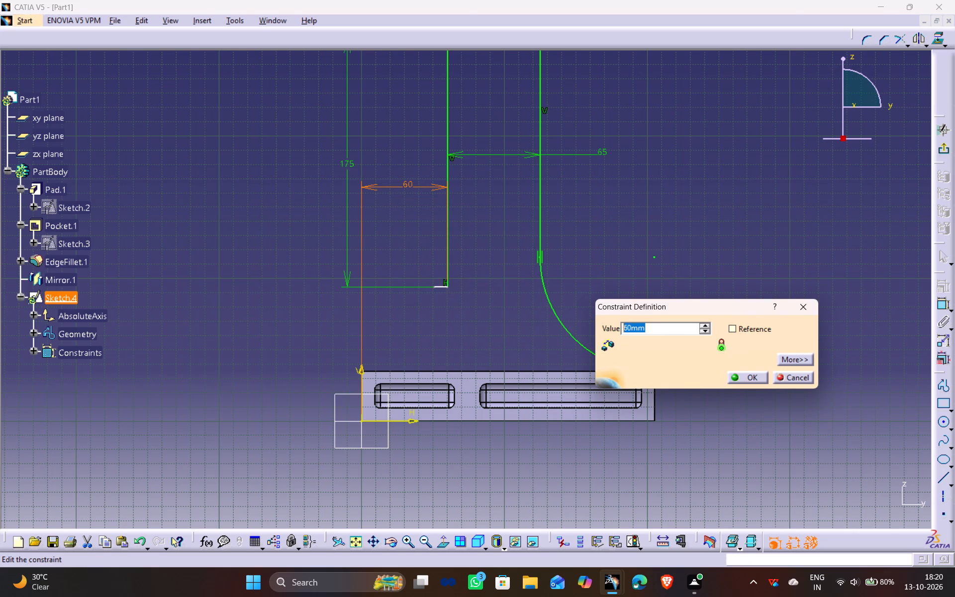
{"action": "type", "text": "107"}
{"action": "key", "text": "Return"}
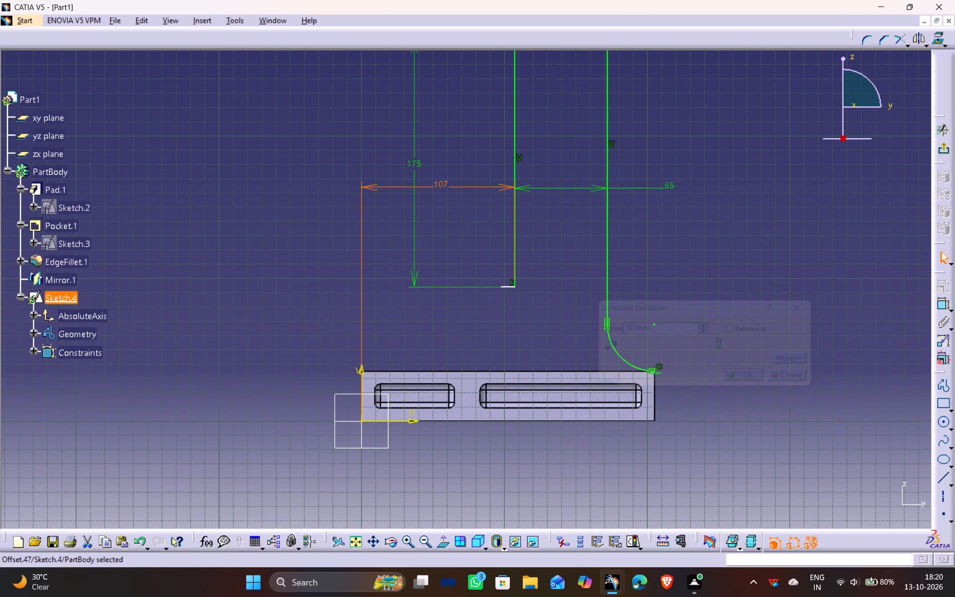
{"action": "left_click", "coordinate": [534, 314]}
{"action": "middle_click_drag", "start_coordinate": [508, 229], "coordinate": [503, 268], "text": "ctrl"}
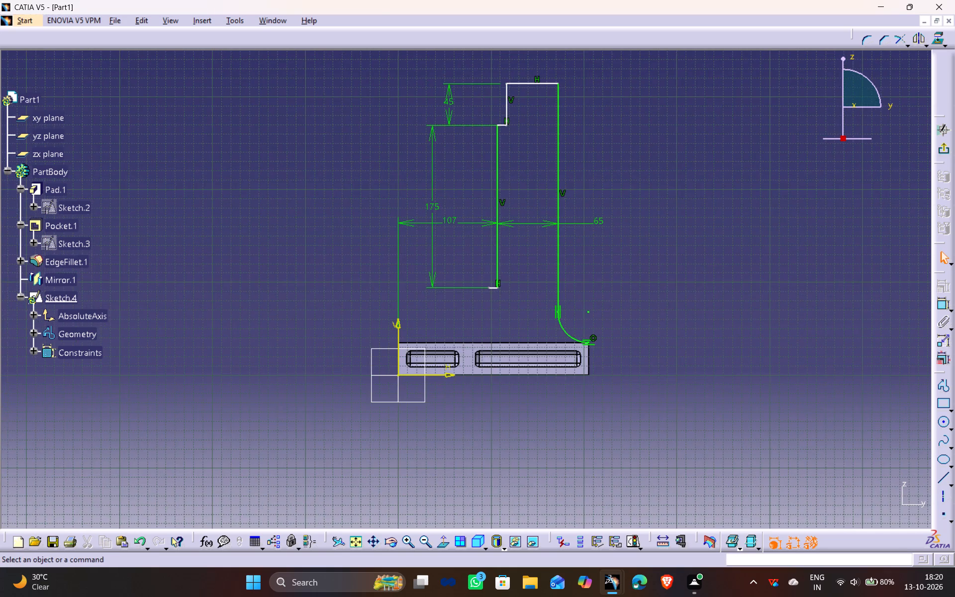
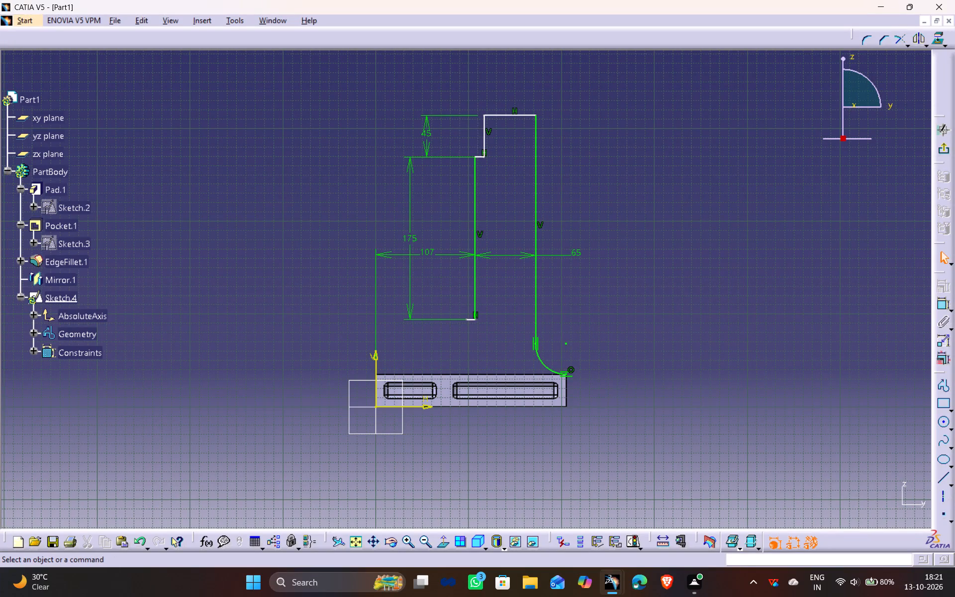
Stretch the profile's upper arm by moving its short vertical end line just past the vertical sketch axis.
{"action": "left_click_drag", "start_coordinate": [485, 134], "coordinate": [369, 136]}
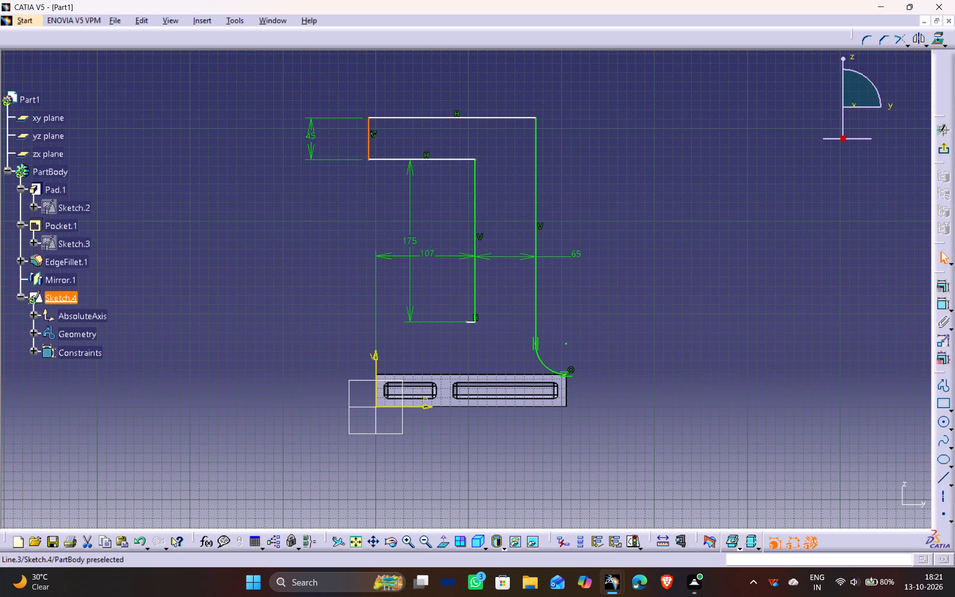
Delete the 175 mm dimension from the inner vertical line.
{"action": "middle_click_drag", "start_coordinate": [497, 292], "coordinate": [493, 310]}
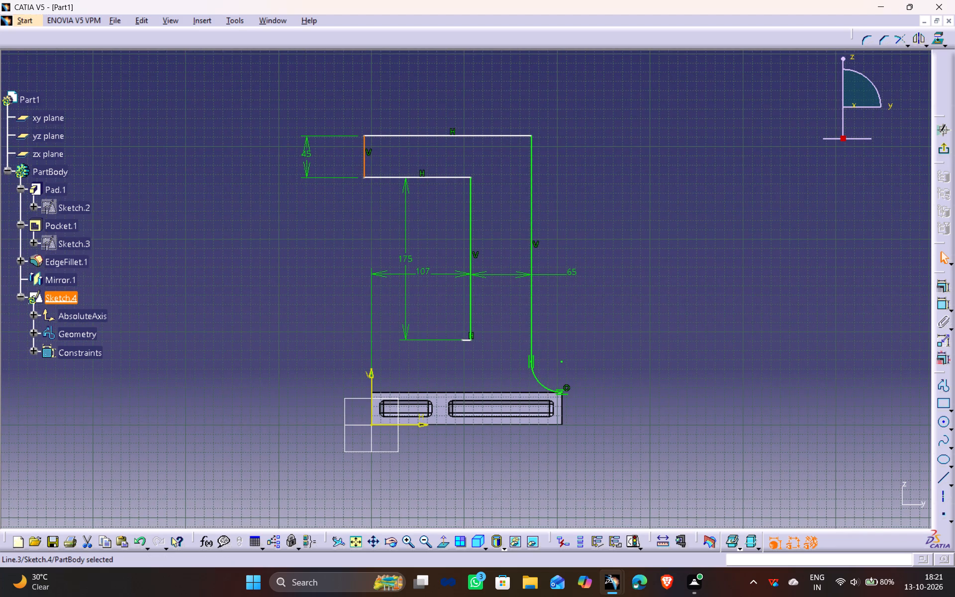
{"action": "middle_click_drag", "start_coordinate": [488, 450], "coordinate": [475, 435]}
{"action": "middle_click_drag", "start_coordinate": [486, 464], "coordinate": [481, 422], "text": "ctrl"}
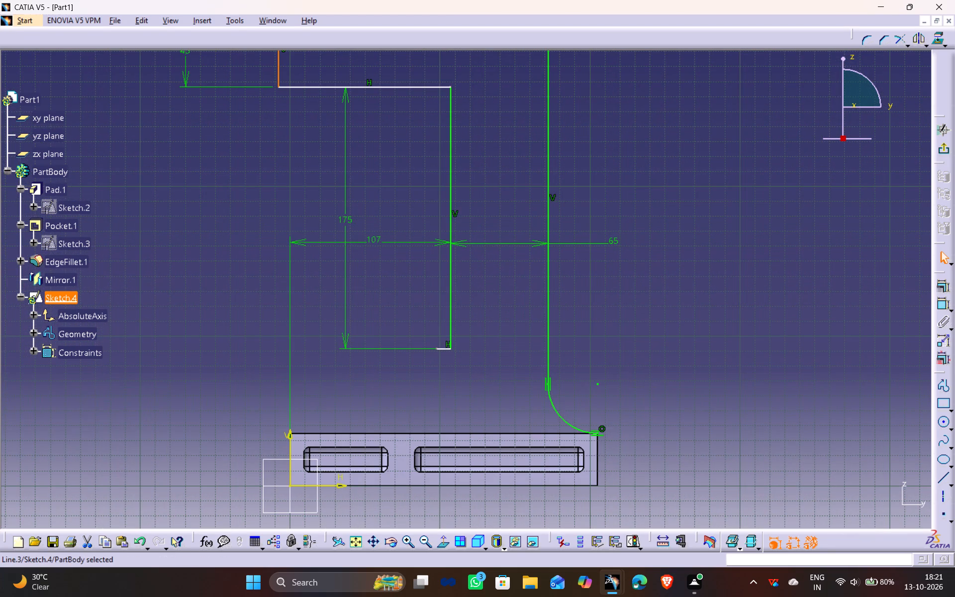
{"action": "left_click", "coordinate": [345, 219]}
{"action": "key", "text": "Delete"}
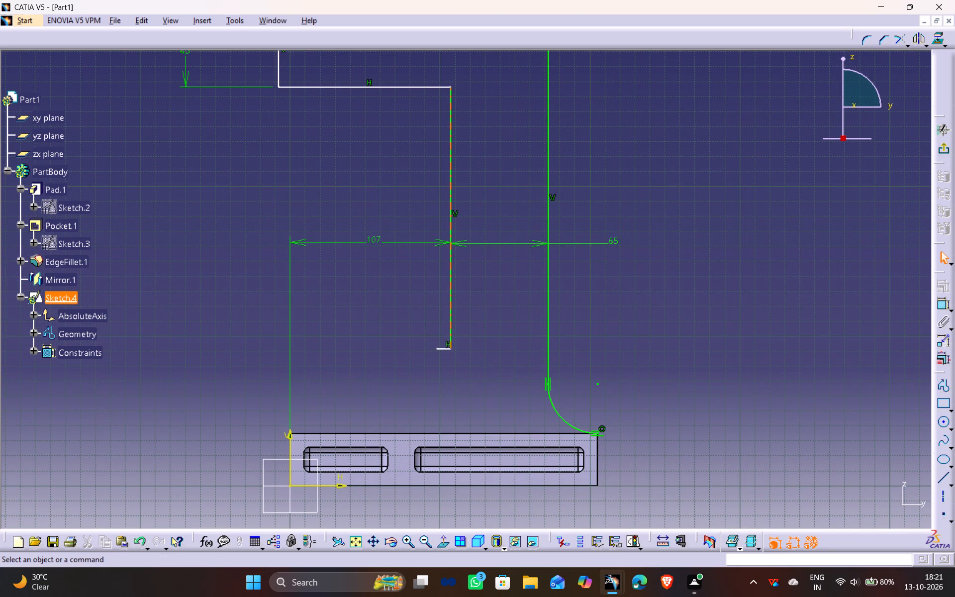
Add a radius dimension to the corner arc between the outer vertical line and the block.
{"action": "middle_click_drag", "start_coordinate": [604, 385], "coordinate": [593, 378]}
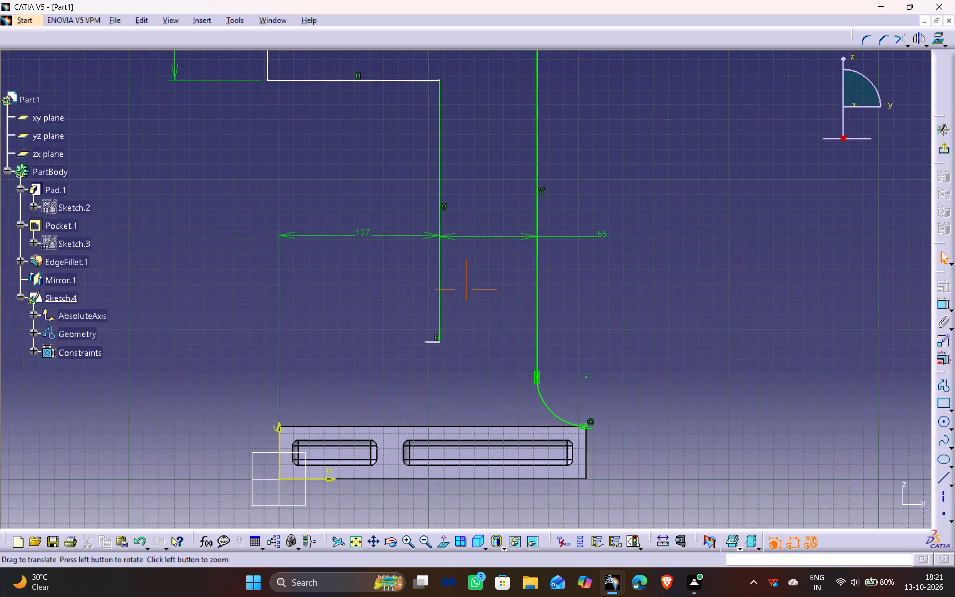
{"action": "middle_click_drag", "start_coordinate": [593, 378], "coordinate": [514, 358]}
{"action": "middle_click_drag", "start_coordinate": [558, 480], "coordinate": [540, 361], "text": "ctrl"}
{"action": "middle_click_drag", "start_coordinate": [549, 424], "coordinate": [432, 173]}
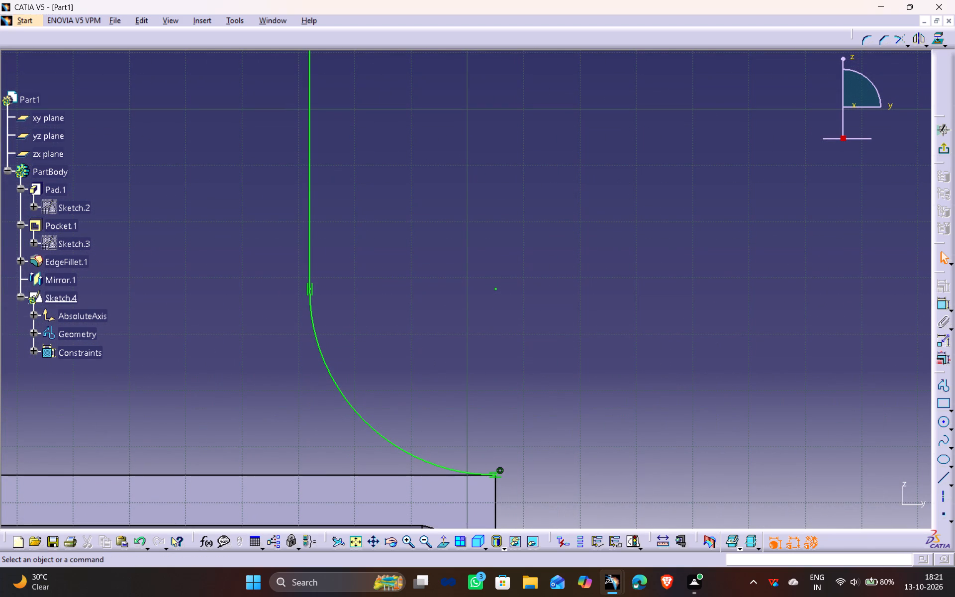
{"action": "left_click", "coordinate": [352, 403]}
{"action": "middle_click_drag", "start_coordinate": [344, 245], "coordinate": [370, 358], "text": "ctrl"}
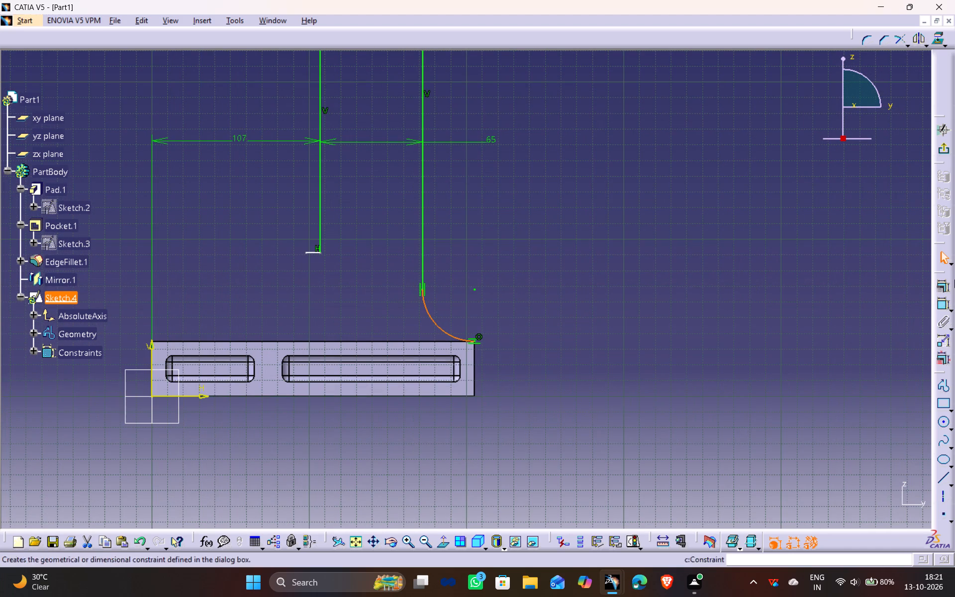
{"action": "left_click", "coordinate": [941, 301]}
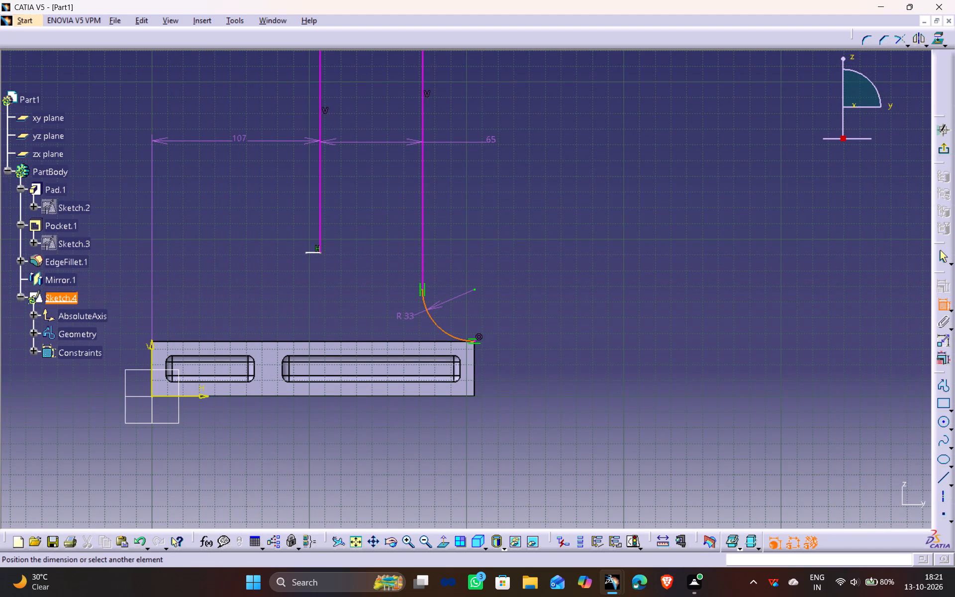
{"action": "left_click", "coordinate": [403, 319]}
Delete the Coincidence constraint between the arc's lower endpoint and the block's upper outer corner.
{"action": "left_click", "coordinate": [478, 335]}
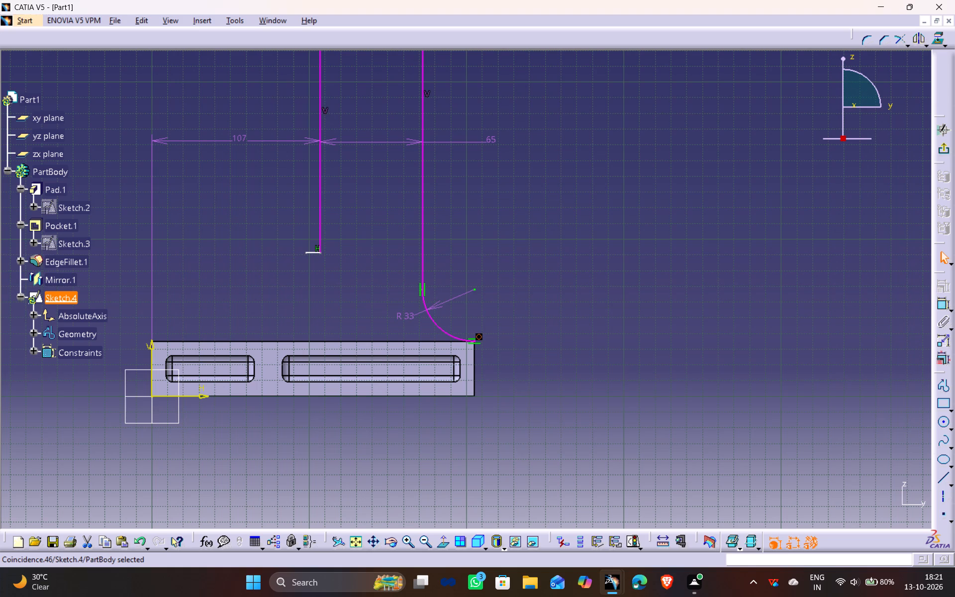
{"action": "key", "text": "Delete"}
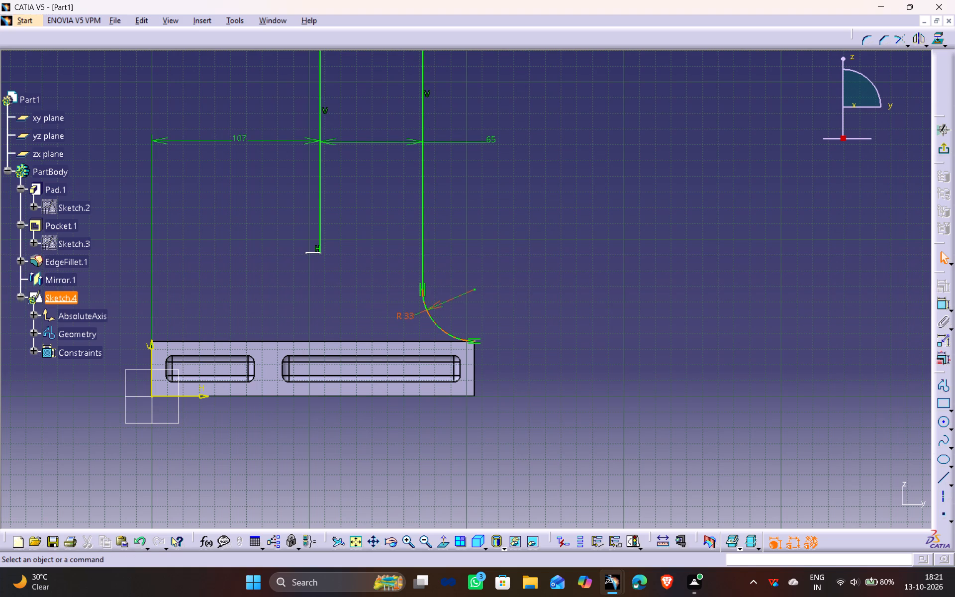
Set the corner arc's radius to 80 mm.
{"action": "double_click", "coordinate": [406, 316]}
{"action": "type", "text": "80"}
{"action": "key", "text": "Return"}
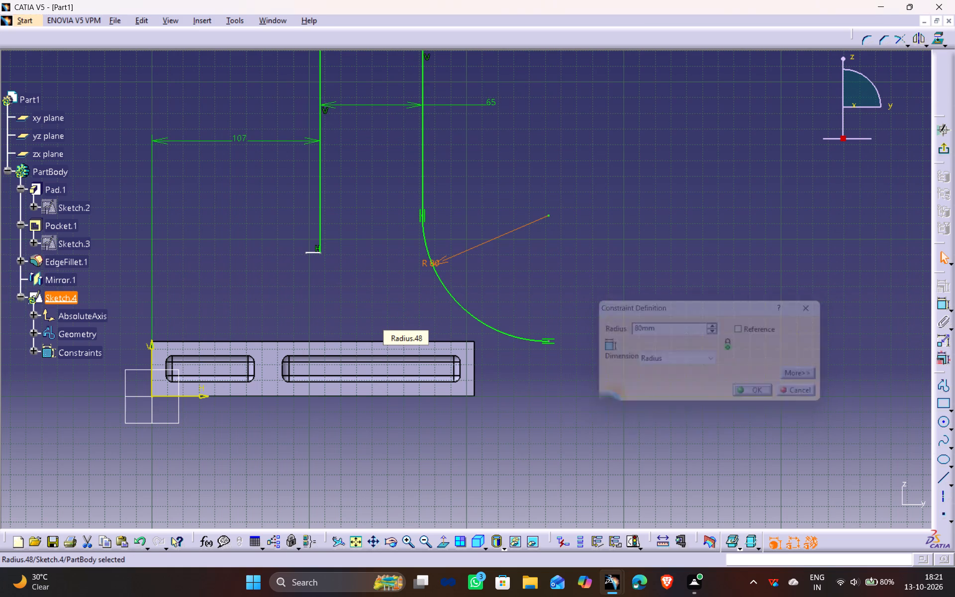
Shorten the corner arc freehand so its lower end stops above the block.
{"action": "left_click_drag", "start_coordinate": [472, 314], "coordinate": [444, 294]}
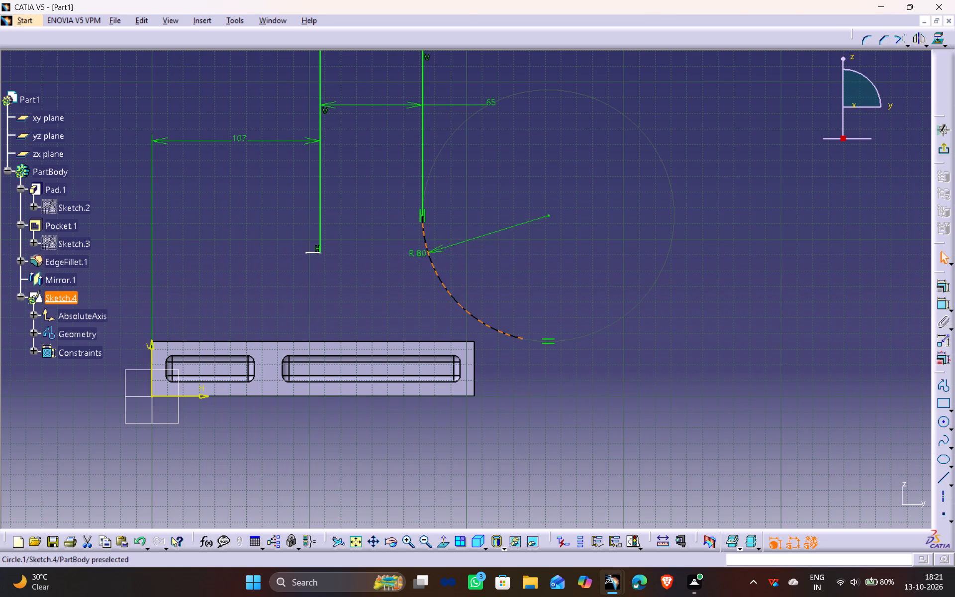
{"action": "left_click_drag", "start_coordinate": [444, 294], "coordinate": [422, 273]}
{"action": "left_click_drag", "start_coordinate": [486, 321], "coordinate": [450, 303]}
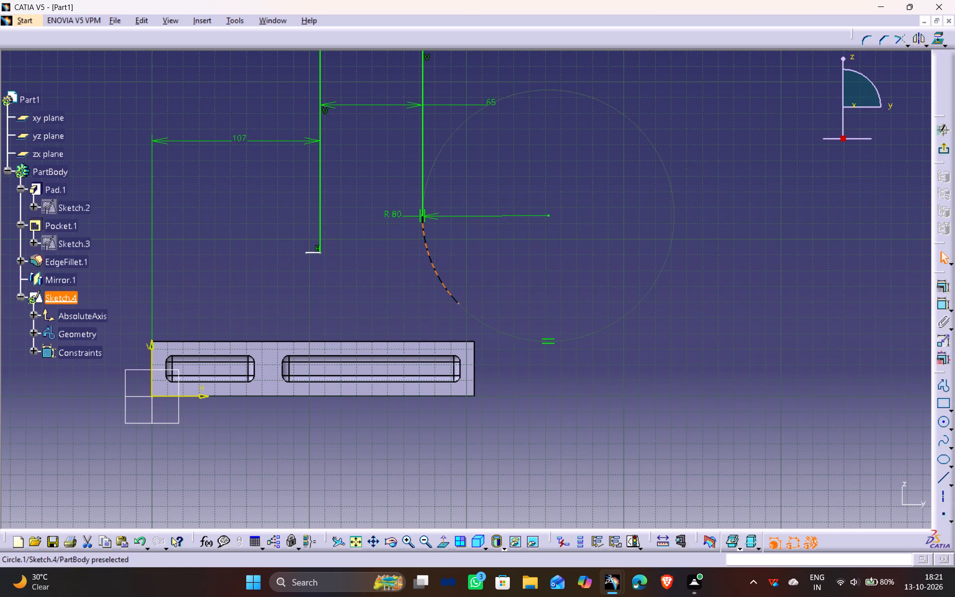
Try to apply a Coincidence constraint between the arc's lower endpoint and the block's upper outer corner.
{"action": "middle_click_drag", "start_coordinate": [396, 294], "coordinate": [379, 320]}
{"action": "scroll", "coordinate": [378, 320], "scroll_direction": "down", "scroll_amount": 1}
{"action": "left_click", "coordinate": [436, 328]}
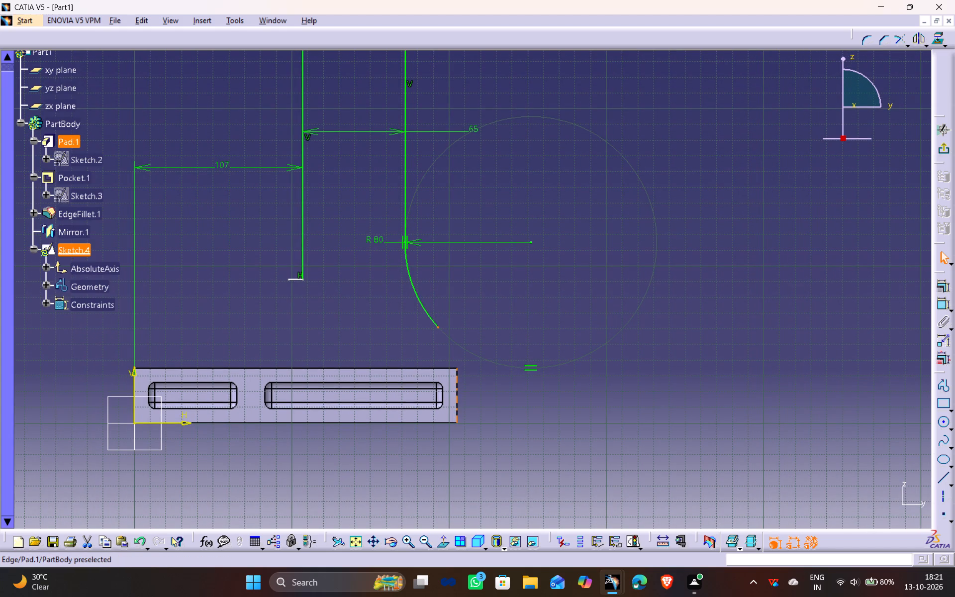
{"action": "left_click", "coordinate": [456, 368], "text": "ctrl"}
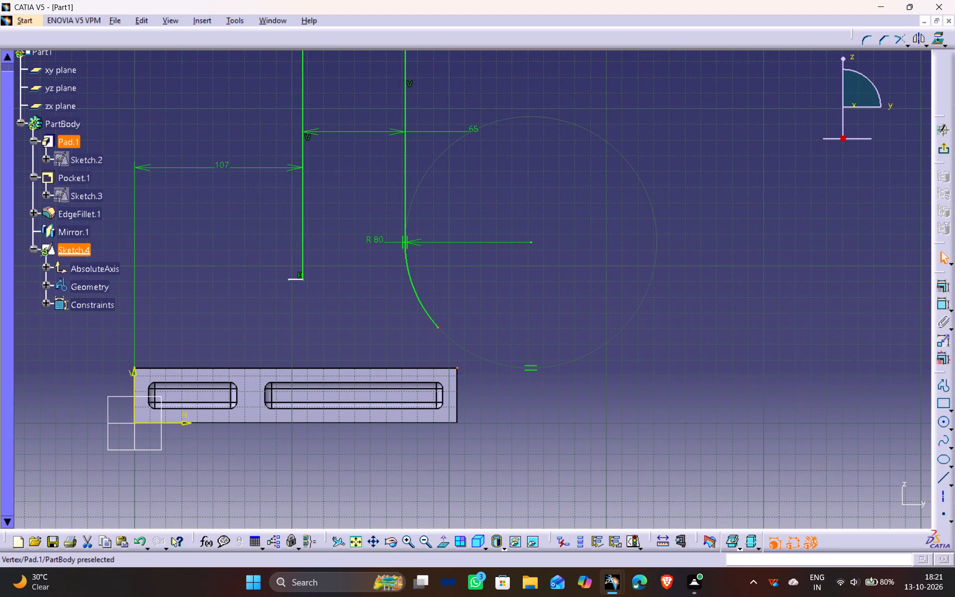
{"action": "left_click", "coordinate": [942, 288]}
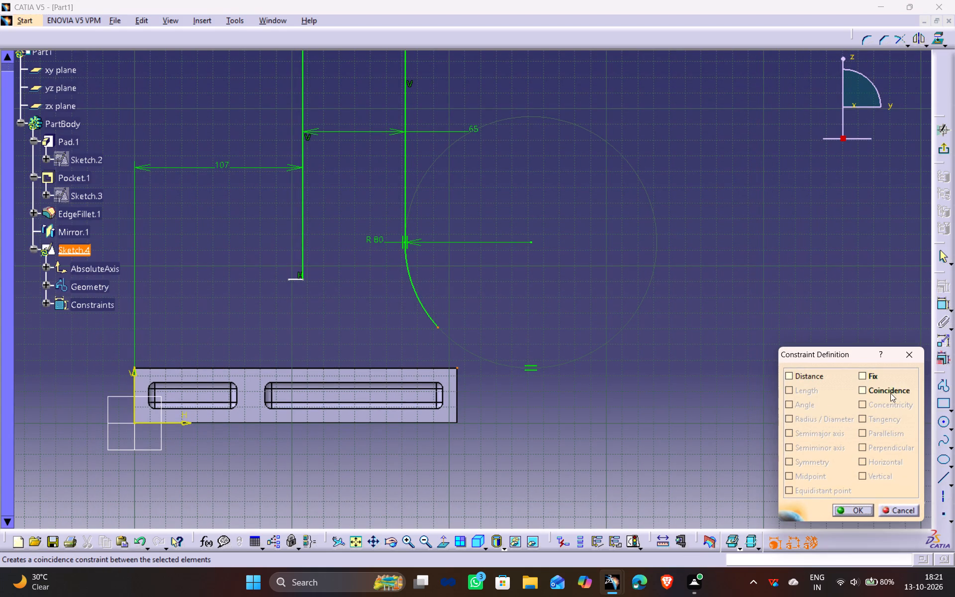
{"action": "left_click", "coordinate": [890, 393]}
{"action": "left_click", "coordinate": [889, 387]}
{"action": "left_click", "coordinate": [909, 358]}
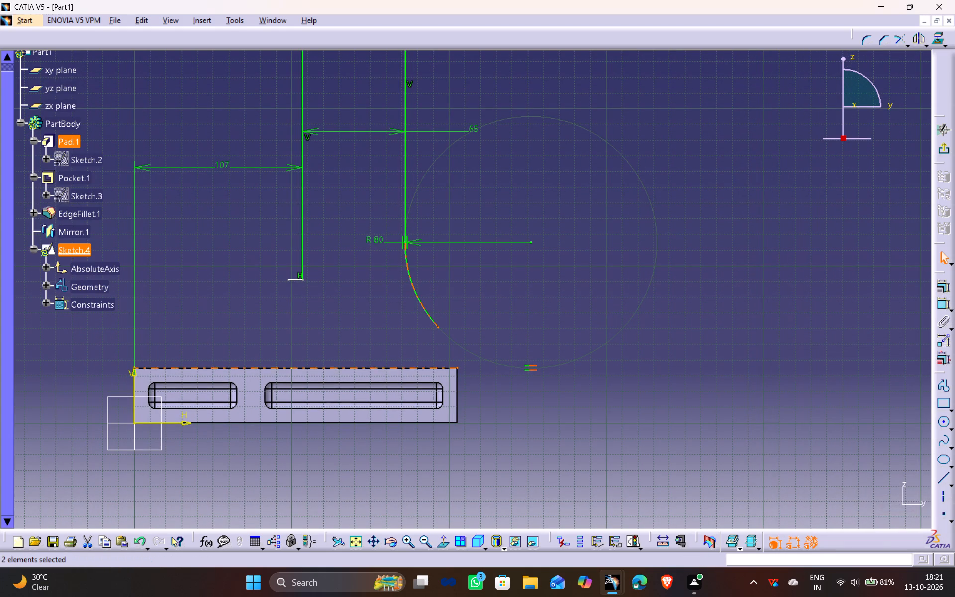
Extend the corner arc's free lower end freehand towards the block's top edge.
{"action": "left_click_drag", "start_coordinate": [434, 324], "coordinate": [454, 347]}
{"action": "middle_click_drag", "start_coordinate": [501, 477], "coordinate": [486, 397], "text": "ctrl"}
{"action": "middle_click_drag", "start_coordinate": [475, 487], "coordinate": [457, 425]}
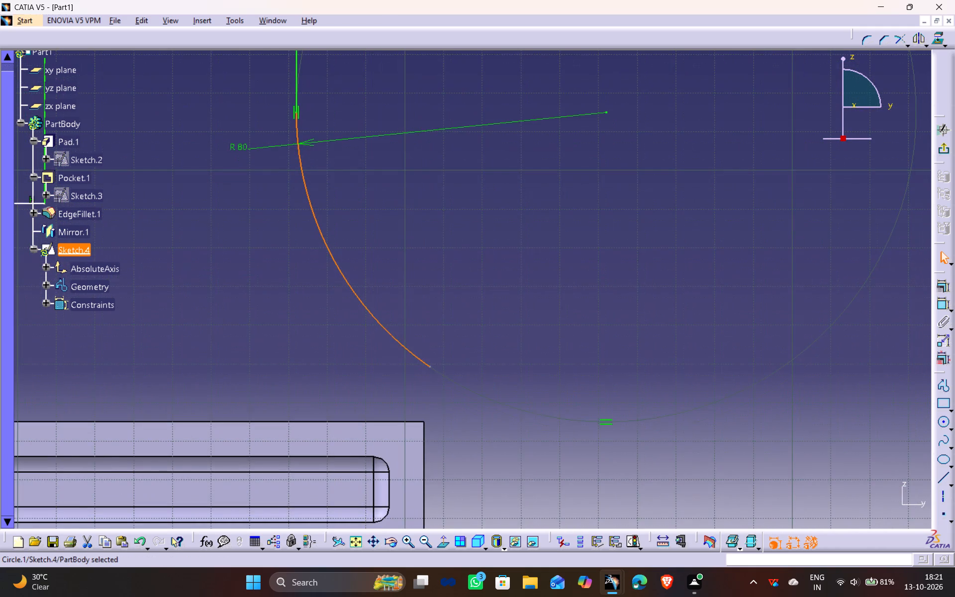
Lower the profile's upper arm freehand by shifting the outer vertical line downward.
{"action": "middle_click_drag", "start_coordinate": [366, 158], "coordinate": [375, 289], "text": "ctrl"}
{"action": "middle_click_drag", "start_coordinate": [360, 156], "coordinate": [352, 209]}
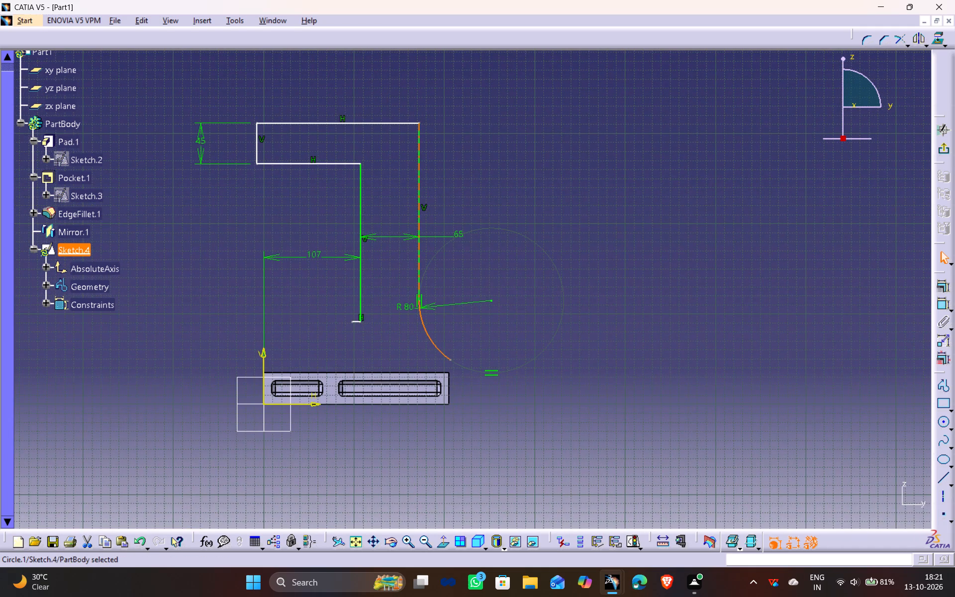
{"action": "left_click_drag", "start_coordinate": [417, 144], "coordinate": [417, 181]}
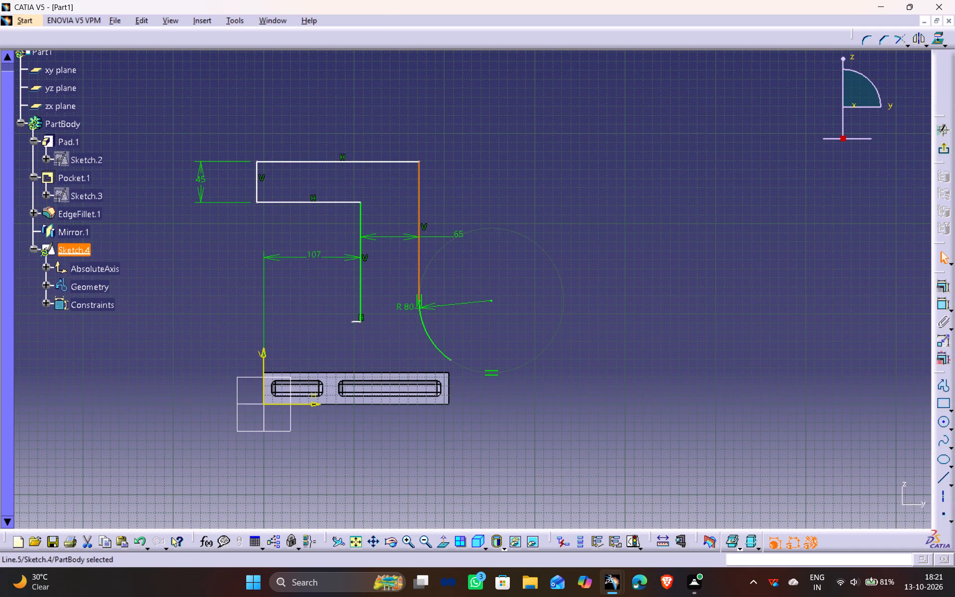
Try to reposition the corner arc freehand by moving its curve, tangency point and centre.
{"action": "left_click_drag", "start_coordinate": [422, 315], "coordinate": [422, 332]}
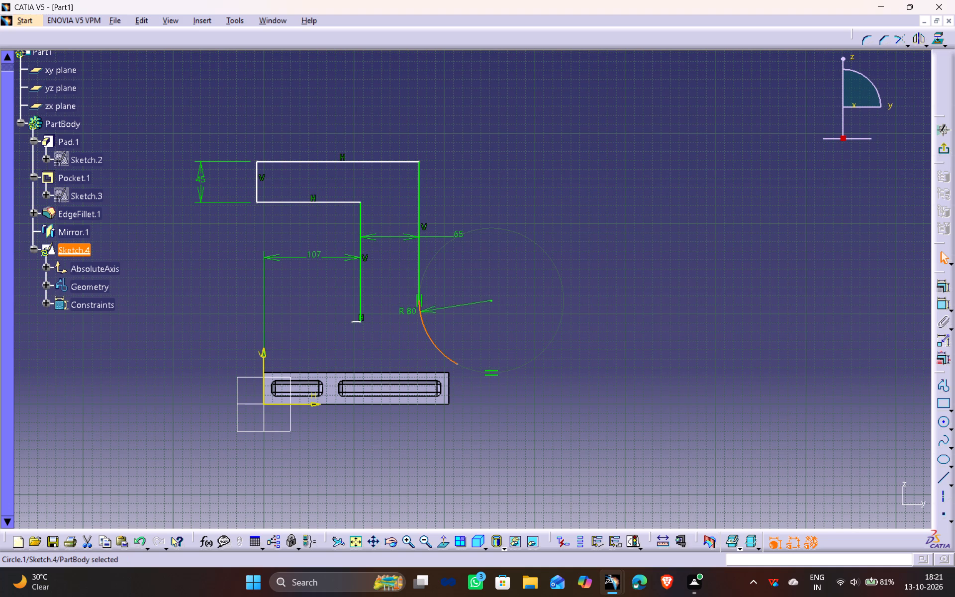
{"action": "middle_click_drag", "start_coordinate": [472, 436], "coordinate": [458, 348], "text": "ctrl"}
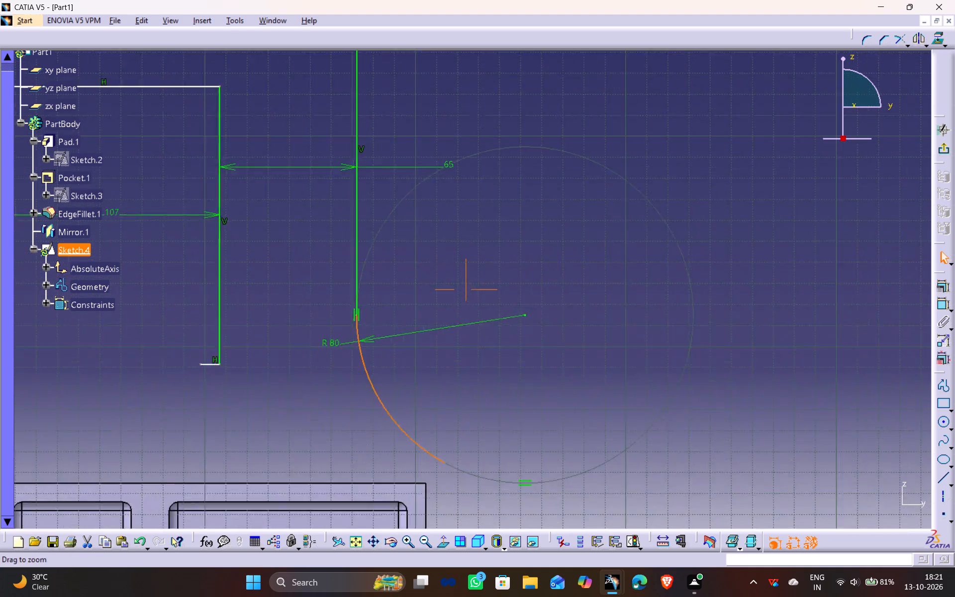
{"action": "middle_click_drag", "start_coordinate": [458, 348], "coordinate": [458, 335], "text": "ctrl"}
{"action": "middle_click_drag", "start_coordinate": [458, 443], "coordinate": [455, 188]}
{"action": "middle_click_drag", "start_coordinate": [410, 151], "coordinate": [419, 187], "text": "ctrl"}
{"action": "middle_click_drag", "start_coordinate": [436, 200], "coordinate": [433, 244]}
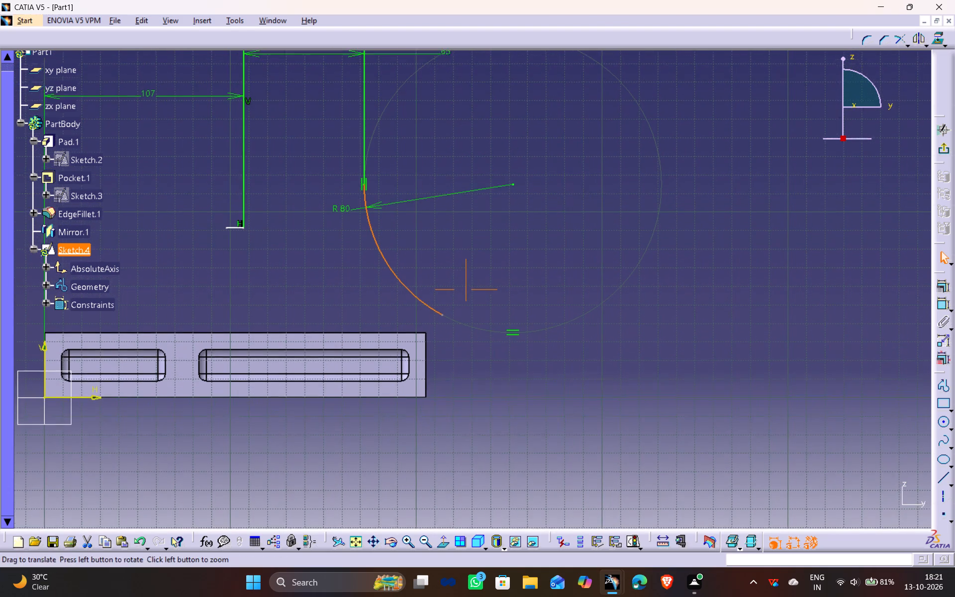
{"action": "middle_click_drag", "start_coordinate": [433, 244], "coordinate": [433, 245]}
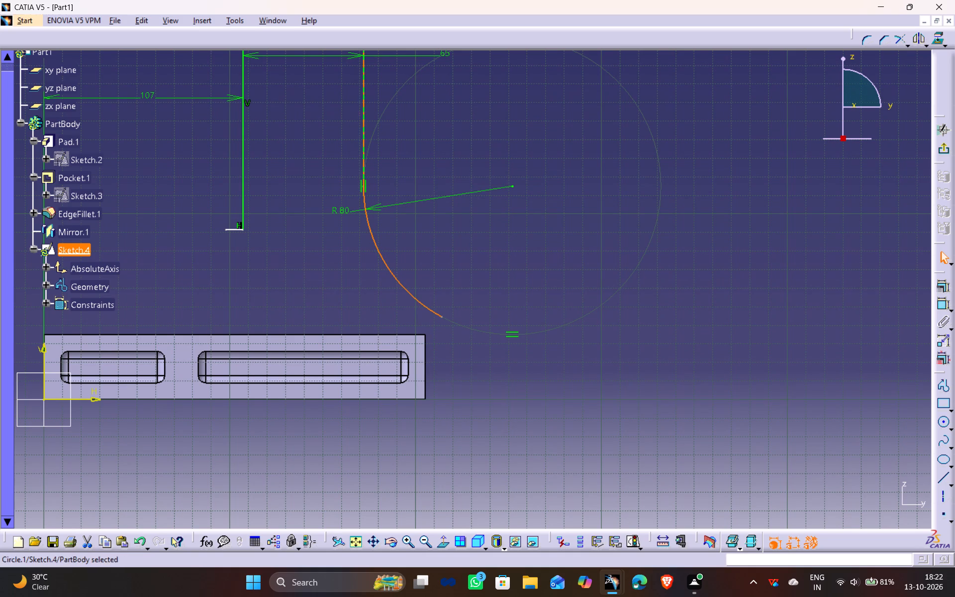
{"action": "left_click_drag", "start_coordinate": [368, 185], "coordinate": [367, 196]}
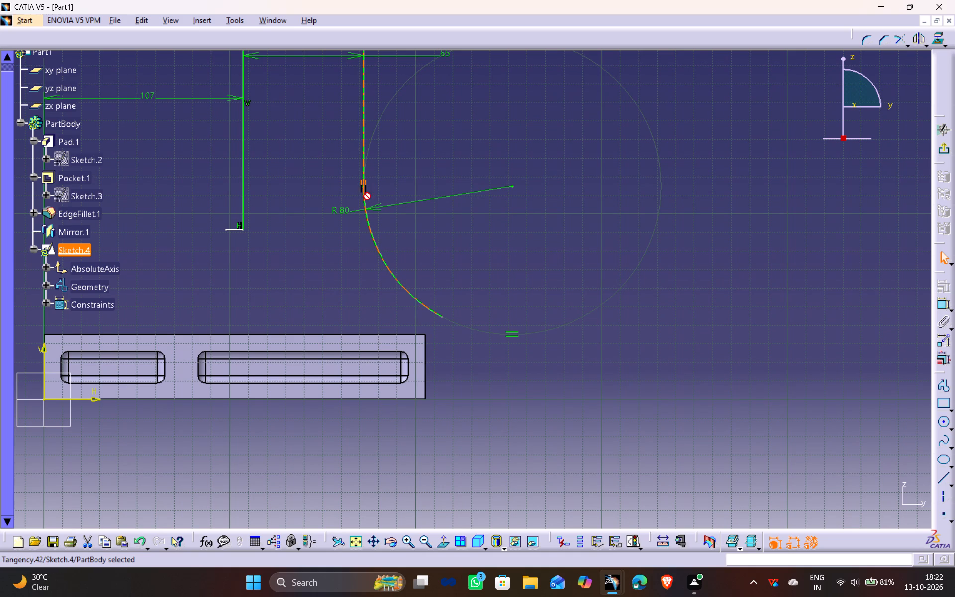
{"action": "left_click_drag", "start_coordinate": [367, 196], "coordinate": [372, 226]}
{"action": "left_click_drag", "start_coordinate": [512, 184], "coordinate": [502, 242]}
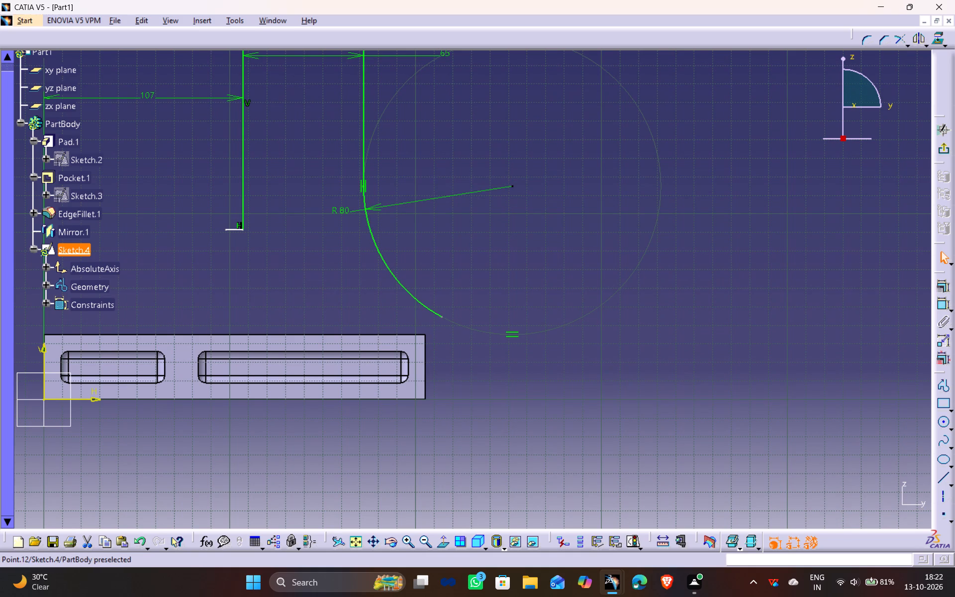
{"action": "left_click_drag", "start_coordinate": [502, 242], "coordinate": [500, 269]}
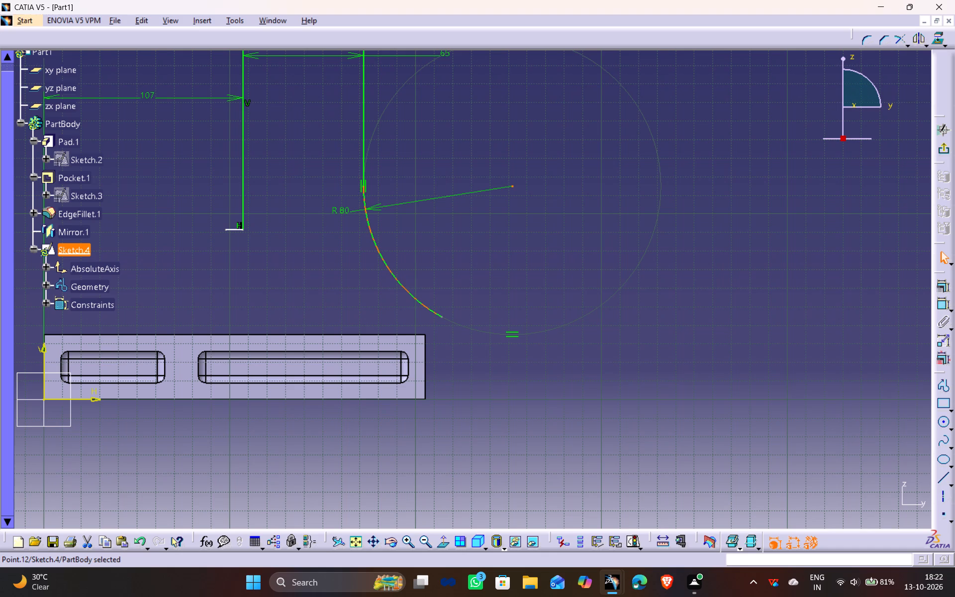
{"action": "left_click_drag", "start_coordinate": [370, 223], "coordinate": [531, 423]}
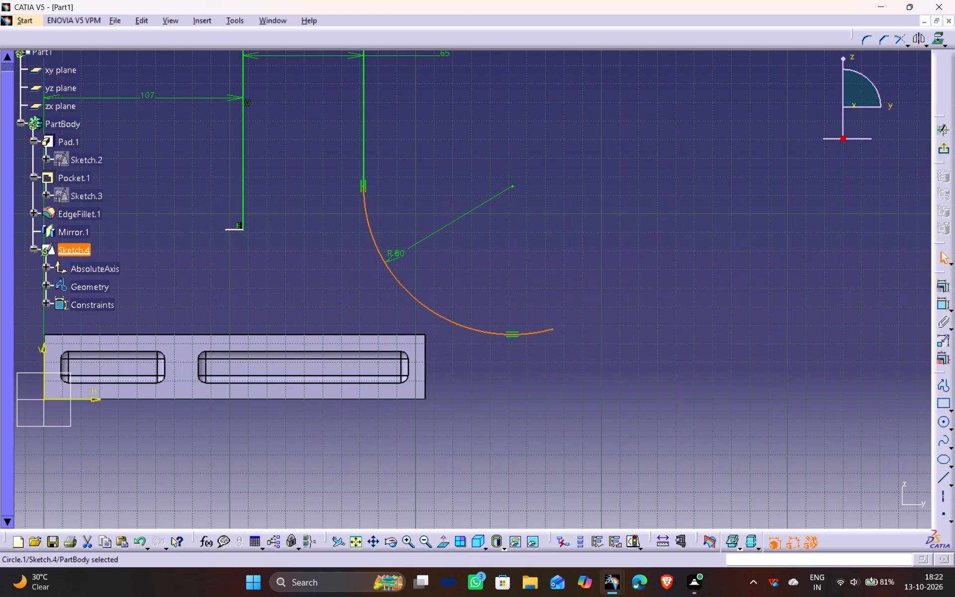
Delete the 80 mm radius corner arc from the profile.
{"action": "middle_click_drag", "start_coordinate": [528, 194], "coordinate": [532, 261], "text": "ctrl"}
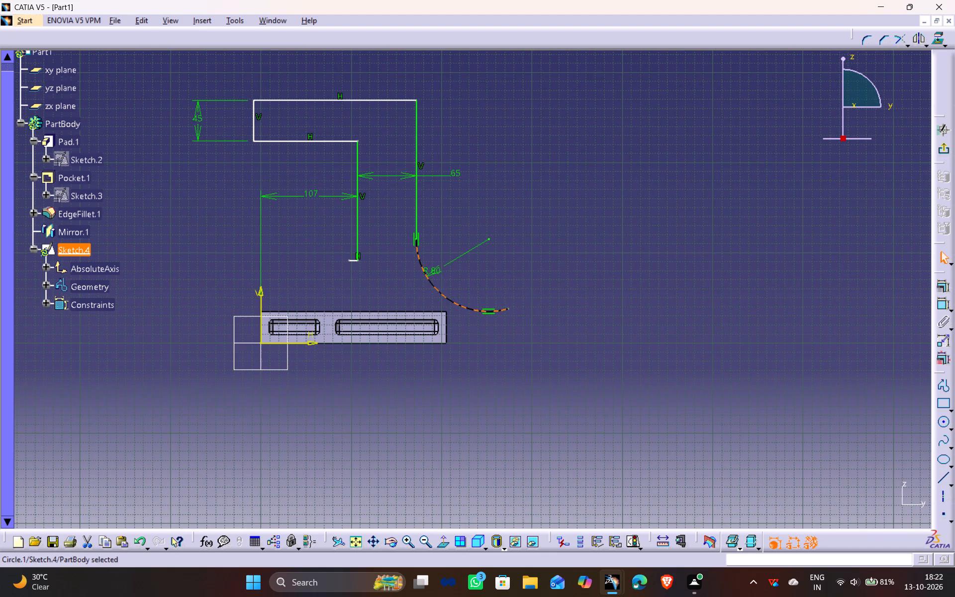
{"action": "middle_click_drag", "start_coordinate": [485, 391], "coordinate": [473, 329], "text": "ctrl"}
{"action": "scroll", "coordinate": [473, 329], "scroll_direction": "down", "scroll_amount": 1, "text": "ctrl"}
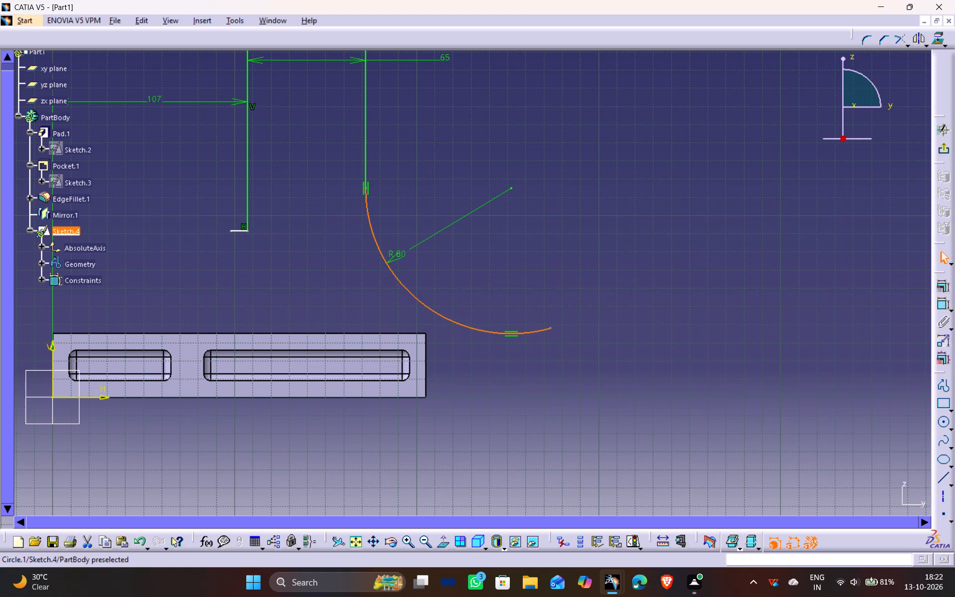
{"action": "left_click", "coordinate": [503, 334]}
{"action": "key", "text": "Delete"}
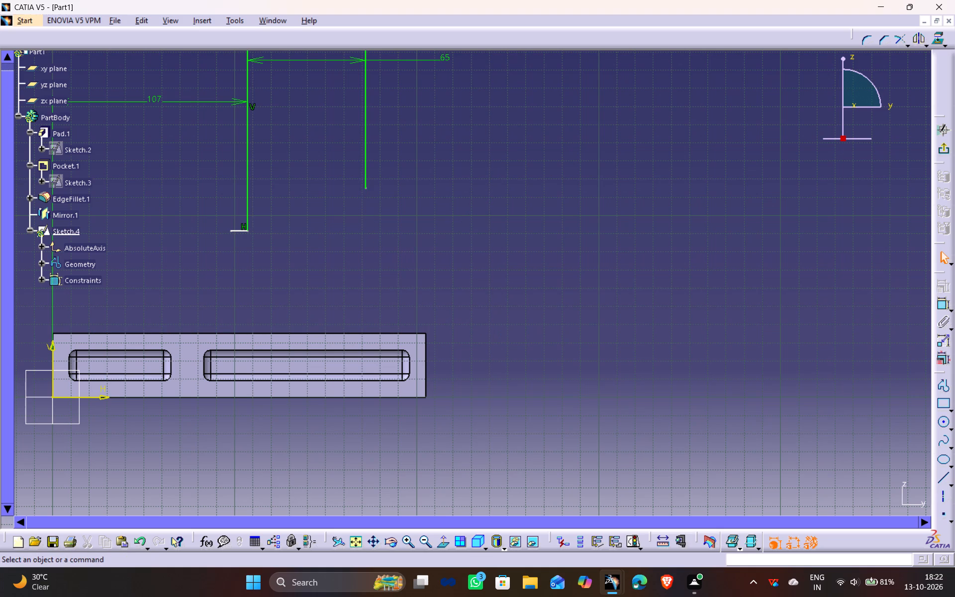
Sketch a circle about 129 mm in diameter beside the outer vertical line's lower end, above the block.
{"action": "left_click", "coordinate": [946, 424]}
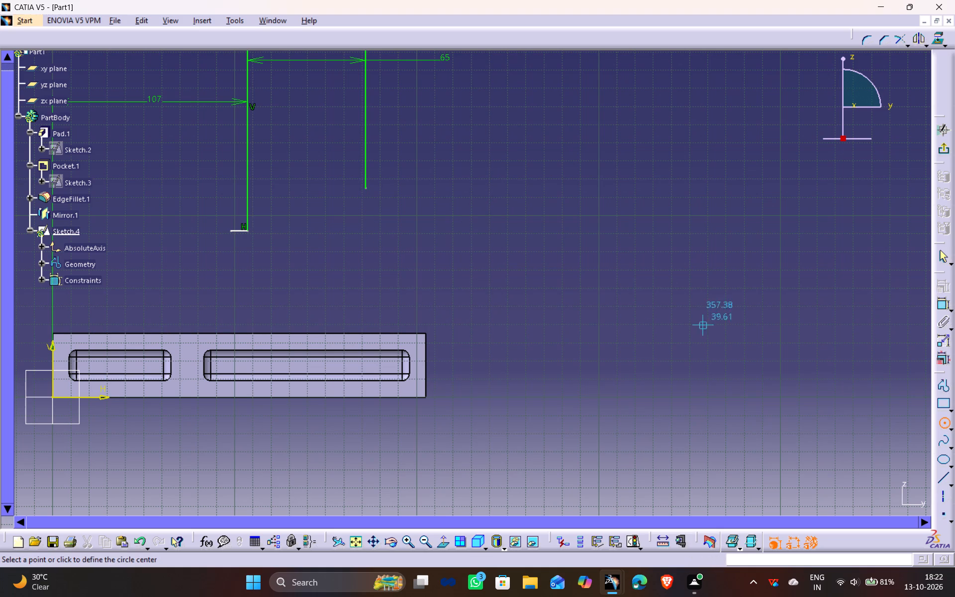
{"action": "left_click", "coordinate": [489, 218]}
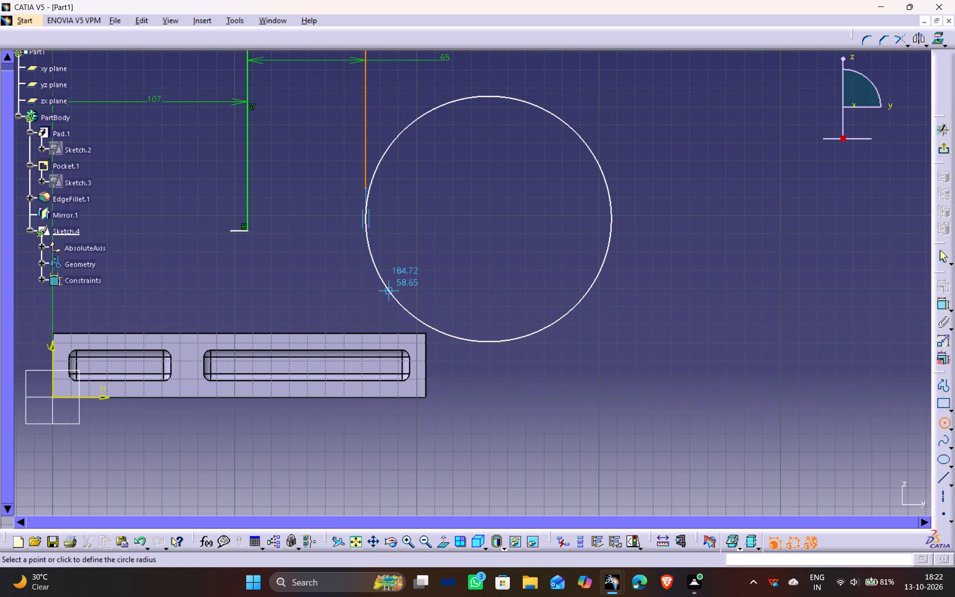
{"action": "left_click", "coordinate": [390, 283]}
Dimension the new circle's diameter and set it to 80 mm.
{"action": "left_click", "coordinate": [943, 304]}
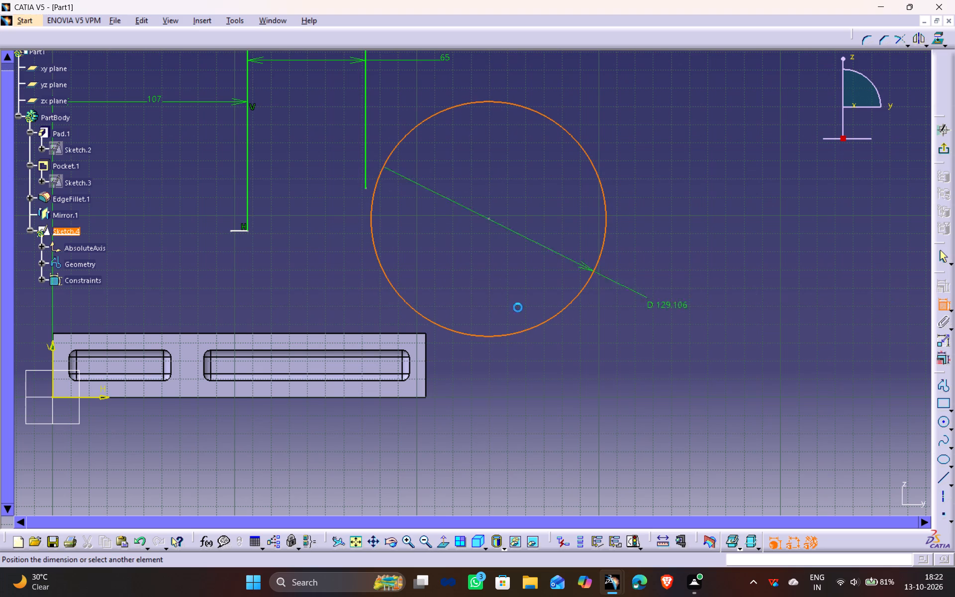
{"action": "left_click", "coordinate": [299, 311]}
{"action": "double_click", "coordinate": [306, 303]}
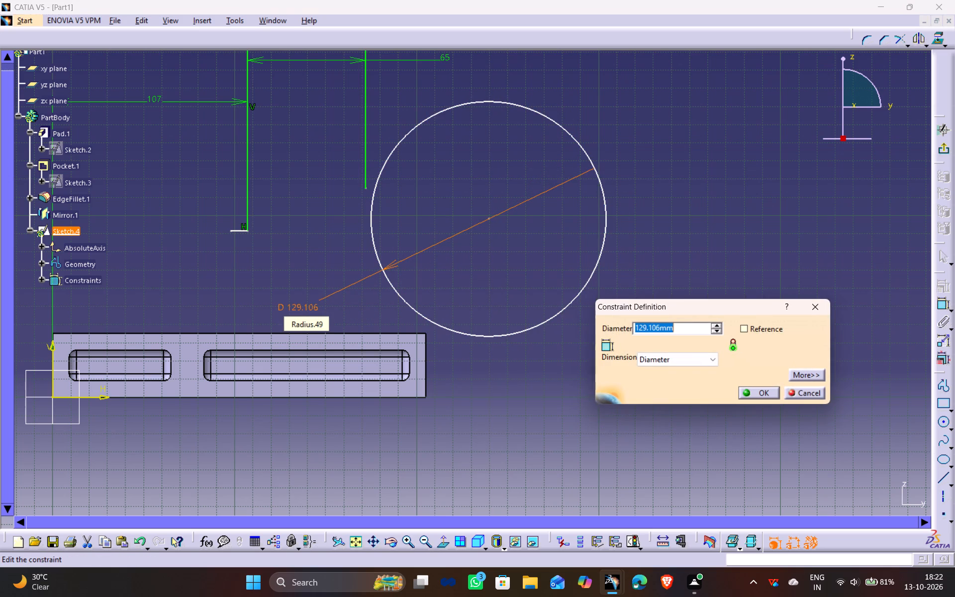
{"action": "type", "text": "80"}
{"action": "key", "text": "Return"}
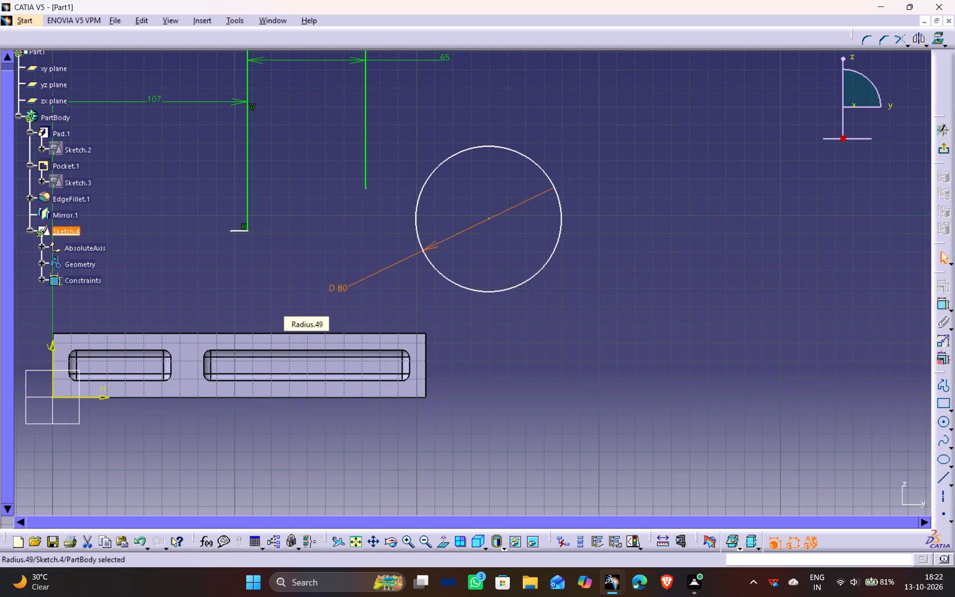
Set the circle's diameter to 160 mm.
{"action": "double_click", "coordinate": [334, 287]}
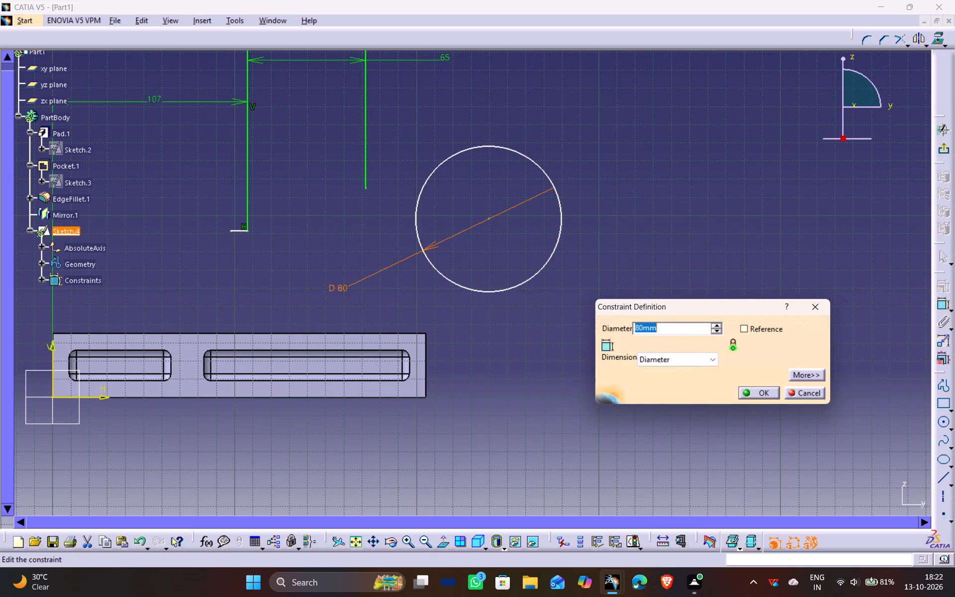
{"action": "type", "text": "160"}
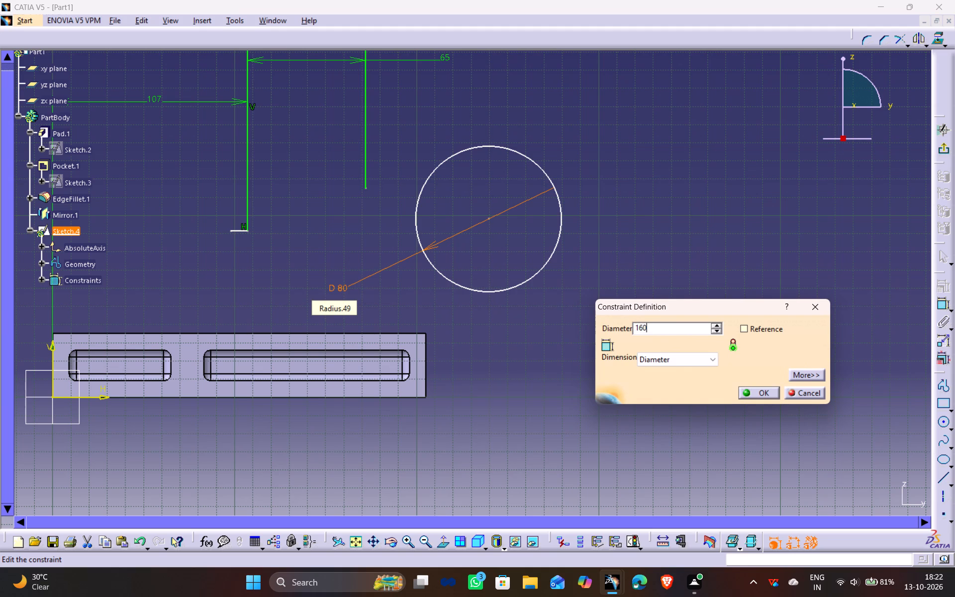
{"action": "key", "text": "Return"}
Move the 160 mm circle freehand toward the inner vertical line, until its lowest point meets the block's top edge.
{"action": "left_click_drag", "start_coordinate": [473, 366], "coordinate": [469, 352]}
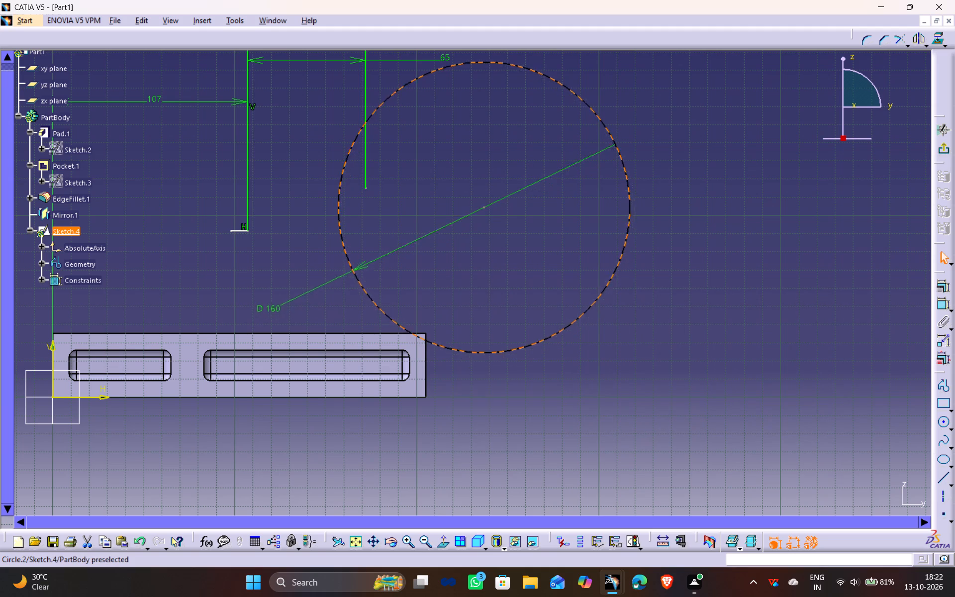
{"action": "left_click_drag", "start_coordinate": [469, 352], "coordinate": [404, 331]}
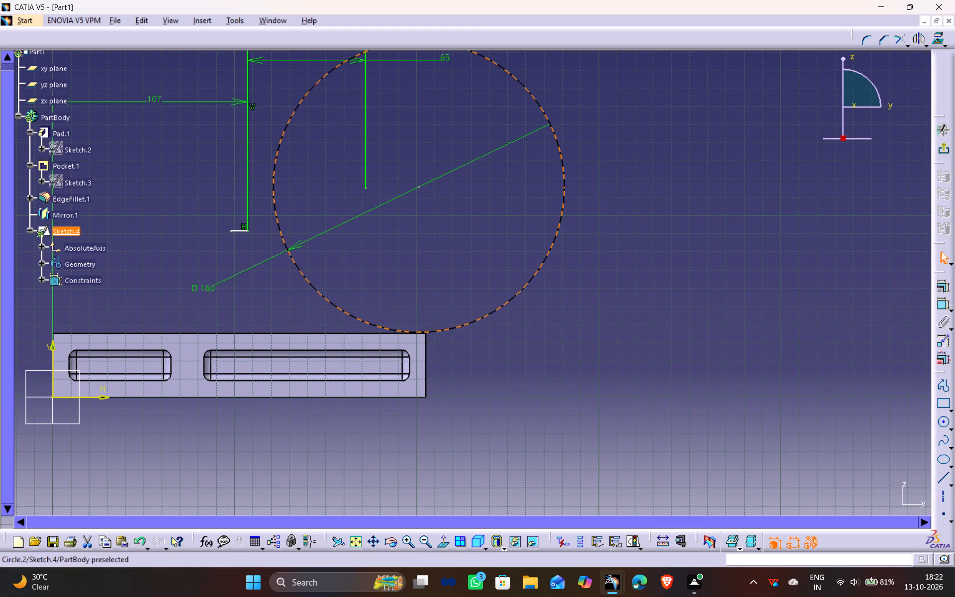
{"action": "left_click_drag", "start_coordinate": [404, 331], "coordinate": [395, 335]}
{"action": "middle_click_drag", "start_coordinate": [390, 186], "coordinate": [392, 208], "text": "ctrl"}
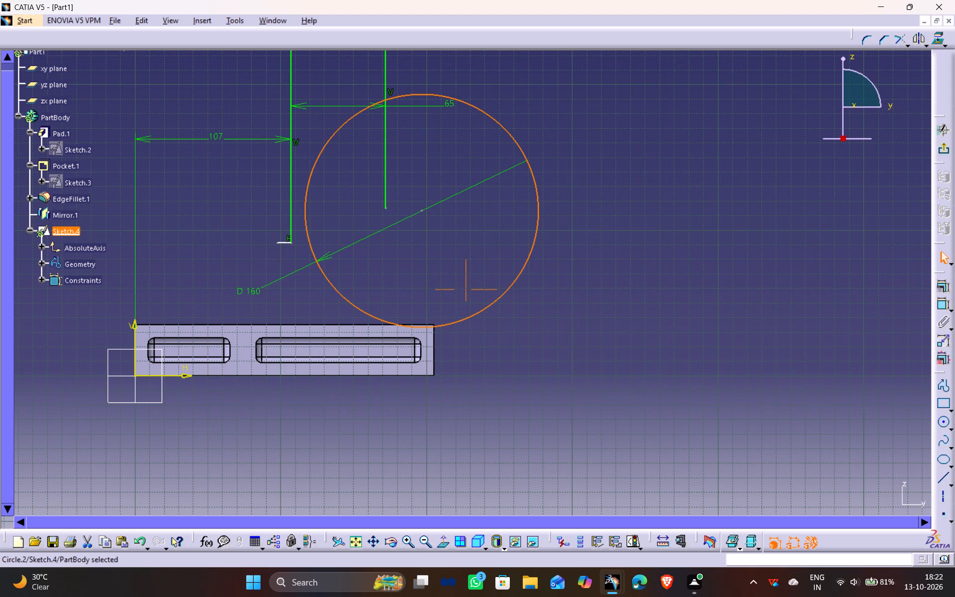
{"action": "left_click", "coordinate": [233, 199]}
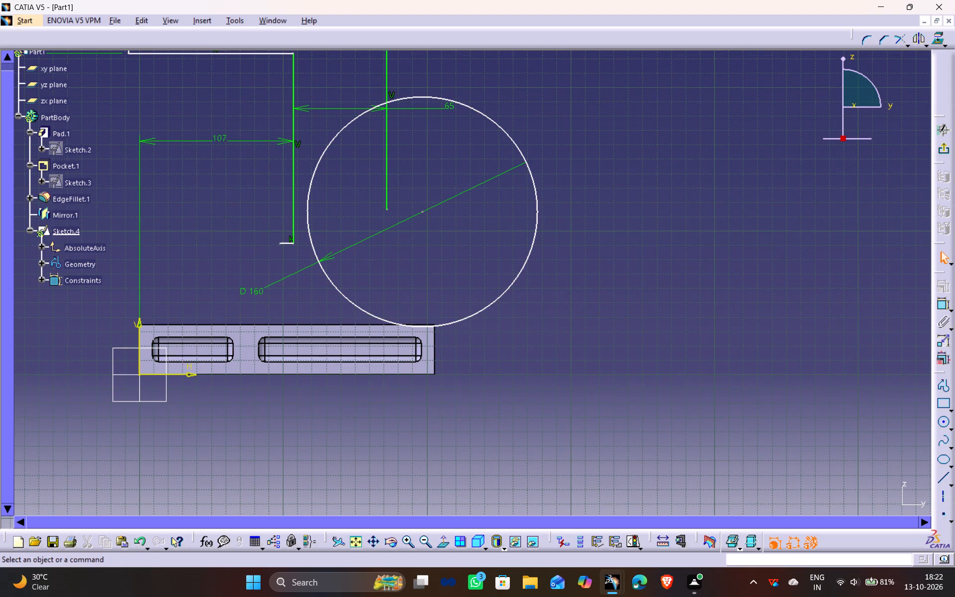
Lower the short horizontal line at the inner vertical line's lower end freehand to just above the block's top.
{"action": "middle_click_drag", "start_coordinate": [281, 164], "coordinate": [276, 233]}
{"action": "left_click_drag", "start_coordinate": [279, 311], "coordinate": [268, 387]}
Round the corner between the short horizontal line and the inner vertical line with an arc of about 22 mm radius.
{"action": "left_click", "coordinate": [279, 388]}
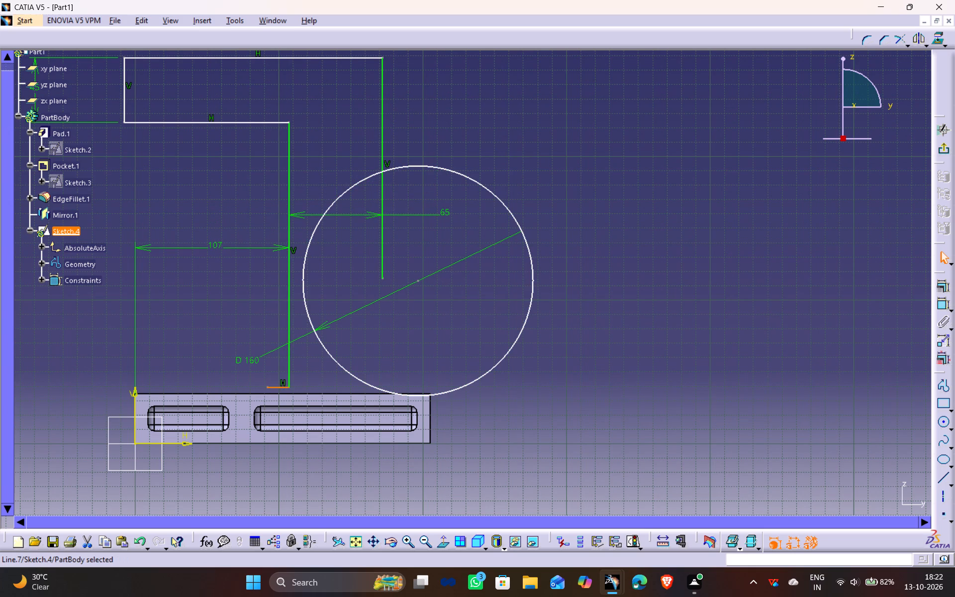
{"action": "middle_click_drag", "start_coordinate": [334, 524], "coordinate": [314, 473], "text": "ctrl"}
{"action": "middle_click_drag", "start_coordinate": [184, 458], "coordinate": [308, 374]}
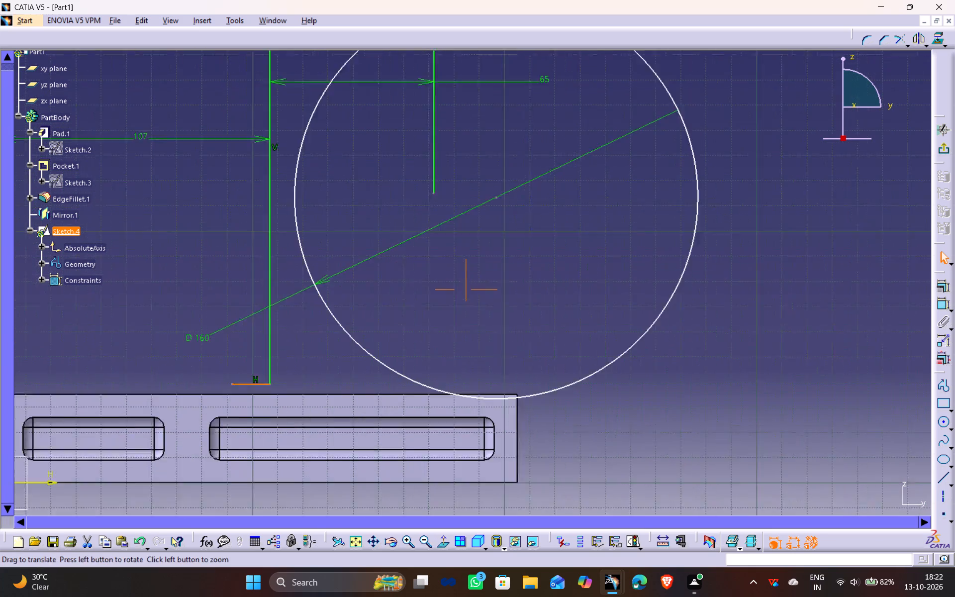
{"action": "middle_click_drag", "start_coordinate": [308, 374], "coordinate": [392, 327]}
{"action": "left_click", "coordinate": [867, 38]}
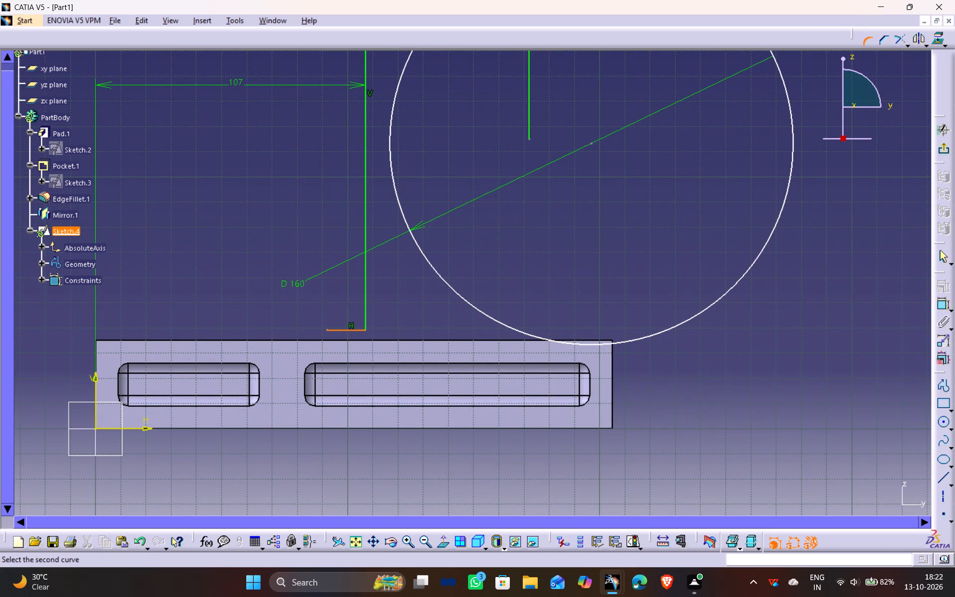
{"action": "left_click", "coordinate": [367, 315]}
{"action": "left_click", "coordinate": [345, 317]}
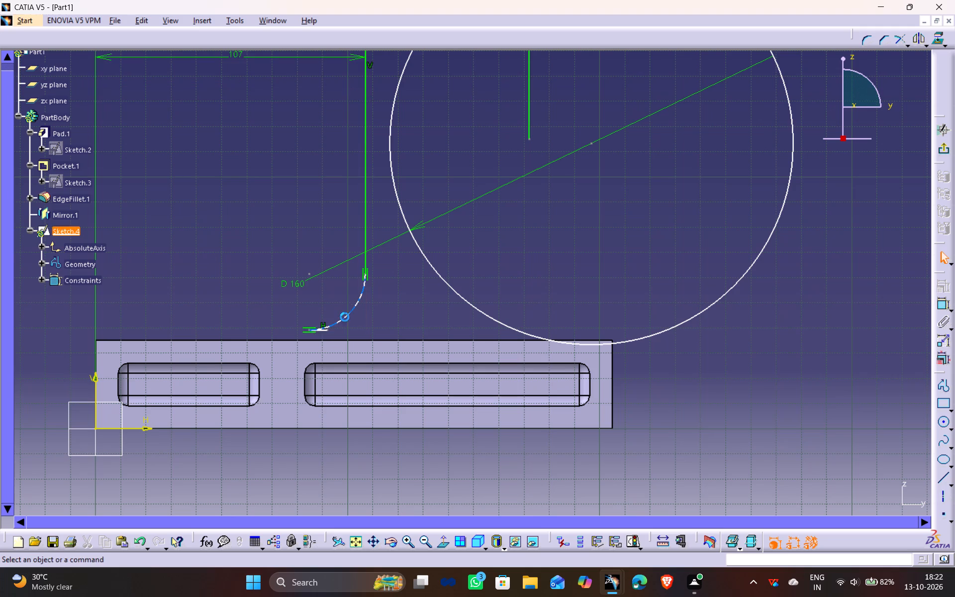
Dimension the corner arc's radius at the inner vertical line and set it to 25 mm.
{"action": "left_click", "coordinate": [944, 302]}
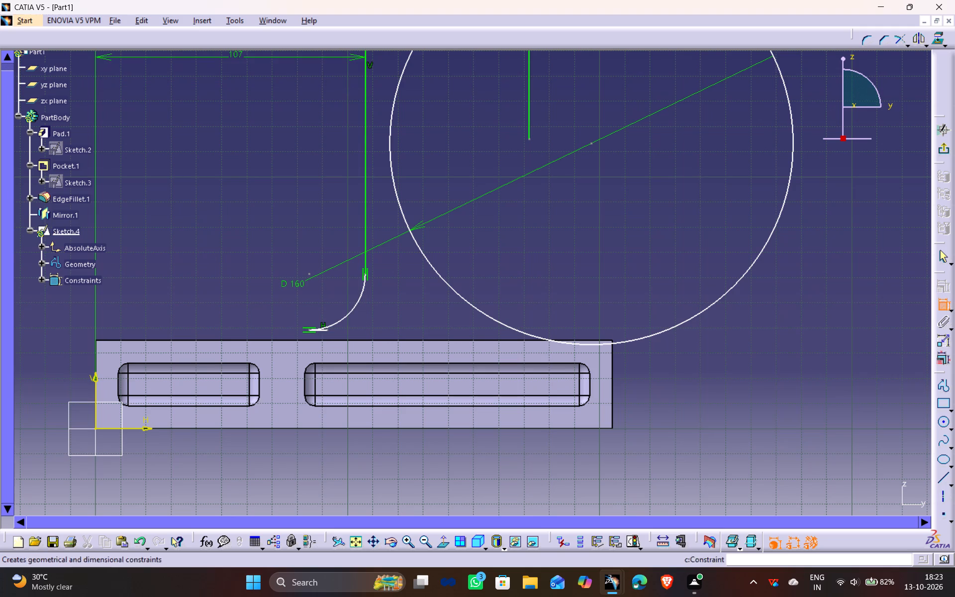
{"action": "left_click", "coordinate": [341, 318]}
{"action": "left_click", "coordinate": [362, 320]}
{"action": "double_click", "coordinate": [359, 319]}
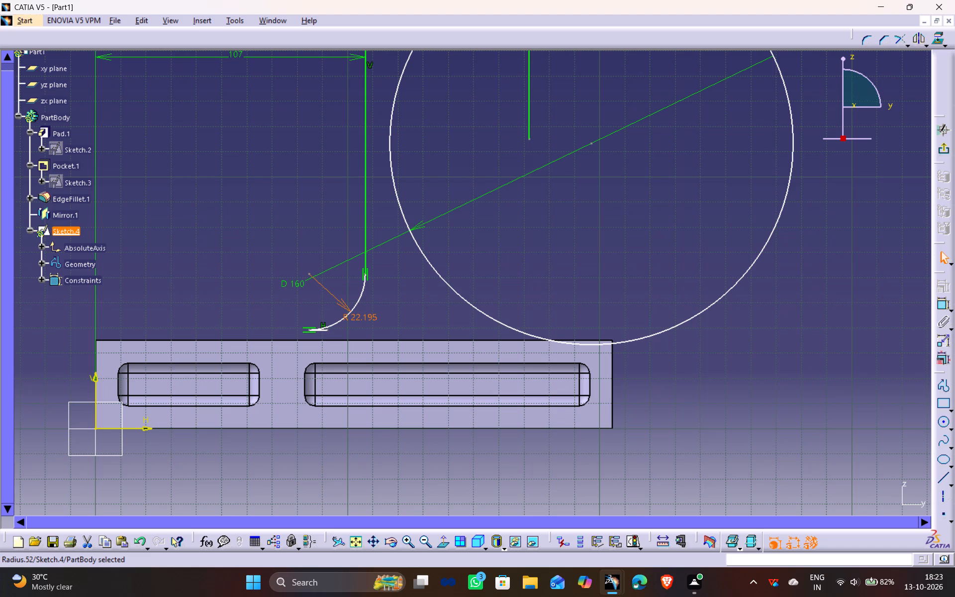
{"action": "type", "text": "25"}
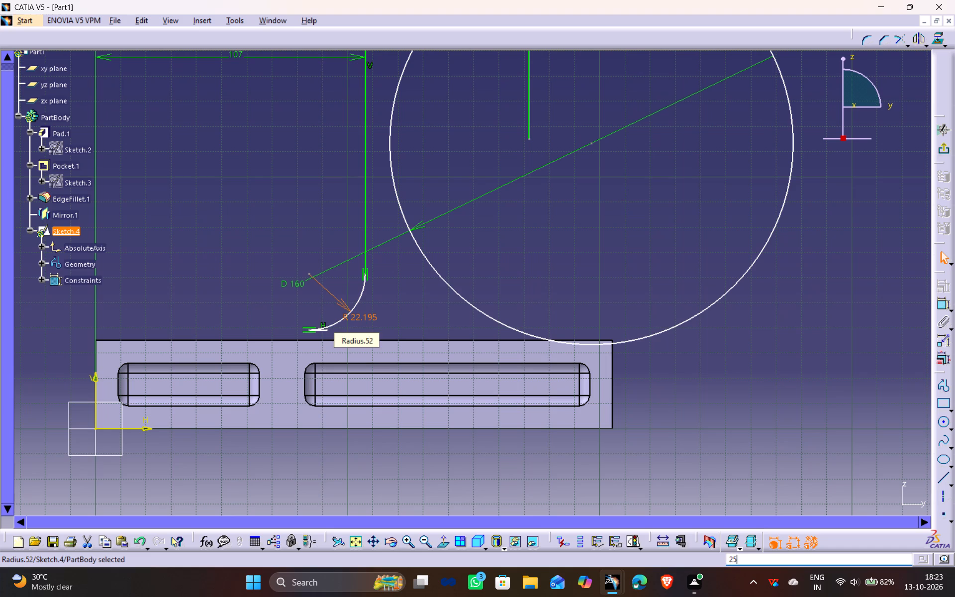
{"action": "key", "text": "Return"}
{"action": "left_click", "coordinate": [495, 313]}
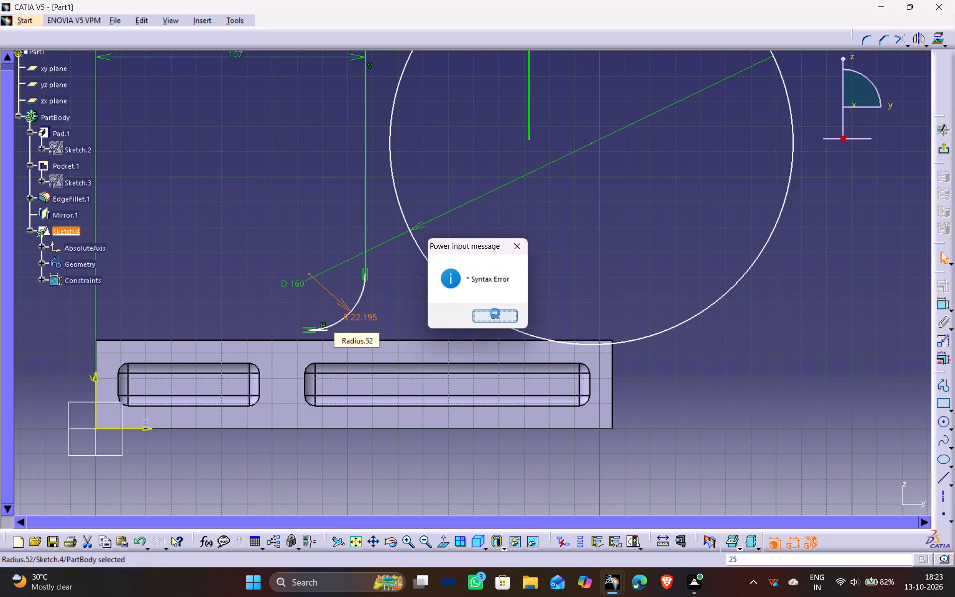
{"action": "double_click", "coordinate": [365, 315]}
{"action": "type", "text": "25"}
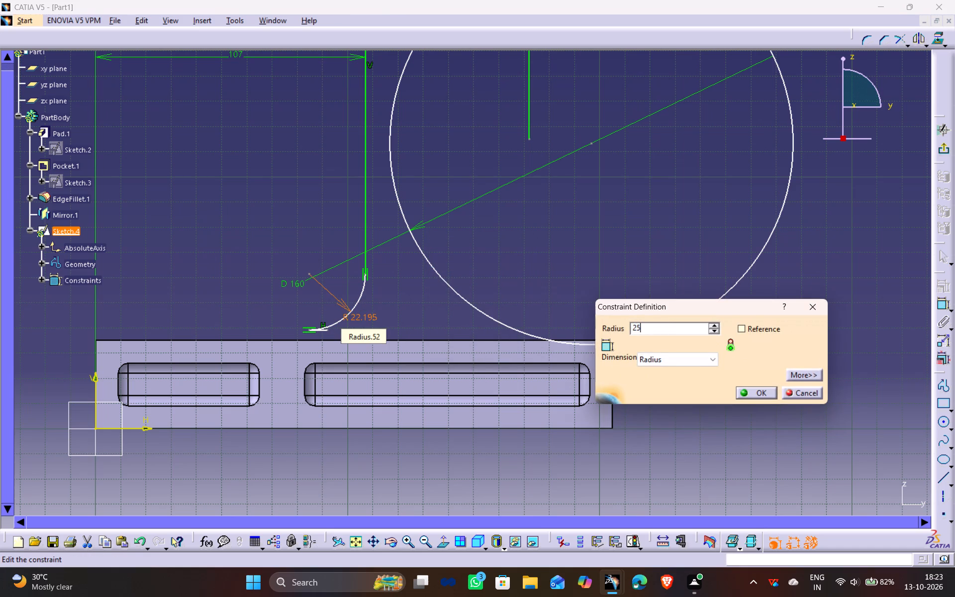
{"action": "key", "text": "Return"}
Delete the leftover short horizontal line at the lower end of the 25 mm radius arc.
{"action": "scroll", "coordinate": [357, 440], "scroll_direction": "down", "scroll_amount": 1, "text": "ctrl"}
{"action": "middle_click_drag", "start_coordinate": [357, 438], "coordinate": [334, 308], "text": "ctrl"}
{"action": "middle_click_drag", "start_coordinate": [201, 419], "coordinate": [557, 218]}
{"action": "middle_click_drag", "start_coordinate": [313, 275], "coordinate": [491, 259]}
{"action": "left_click", "coordinate": [353, 281]}
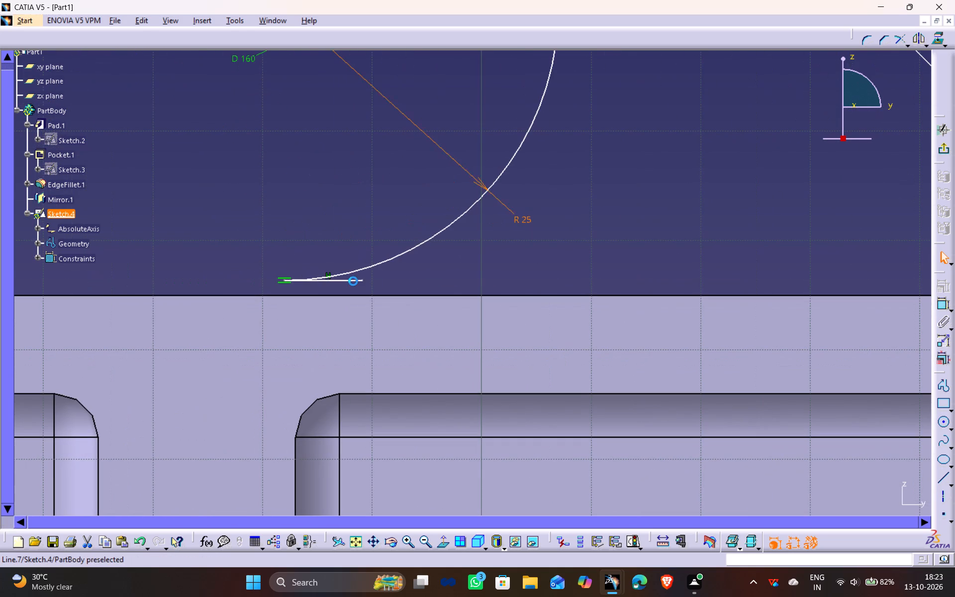
{"action": "key", "text": "Delete"}
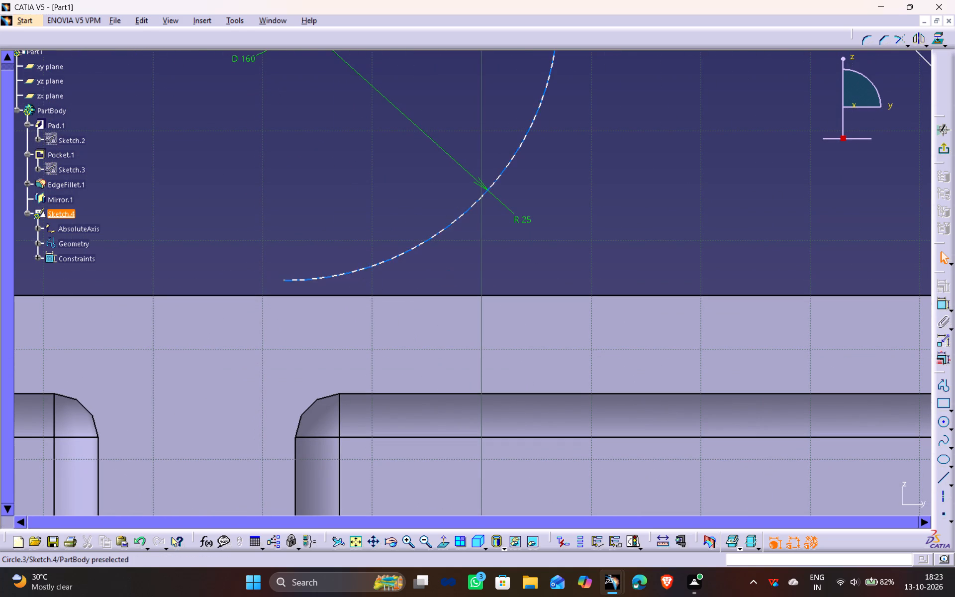
Constrain the 25 mm radius arc tangent to the block's top edge.
{"action": "left_click", "coordinate": [339, 276]}
{"action": "left_click", "coordinate": [342, 297], "text": "ctrl"}
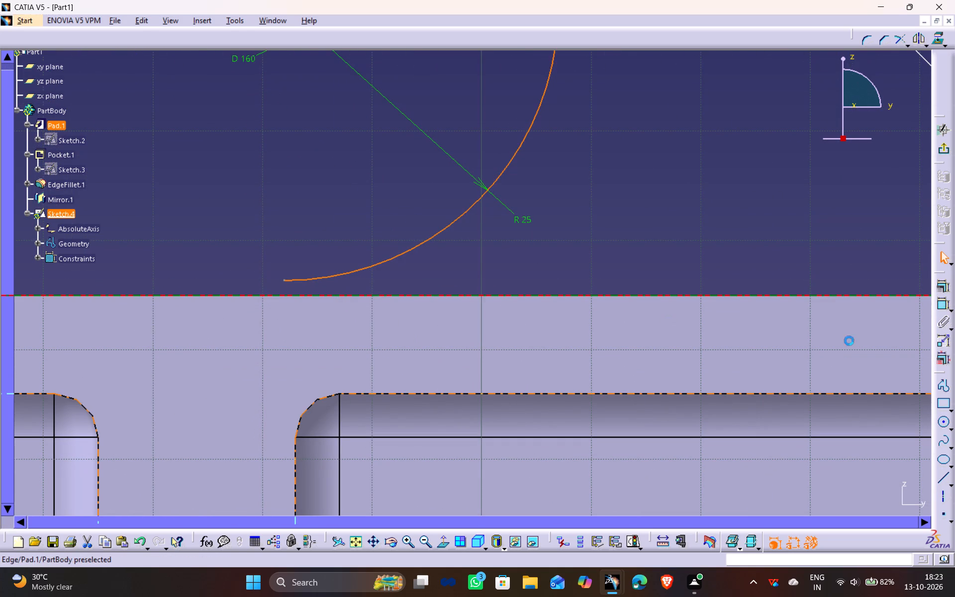
{"action": "left_click", "coordinate": [946, 283]}
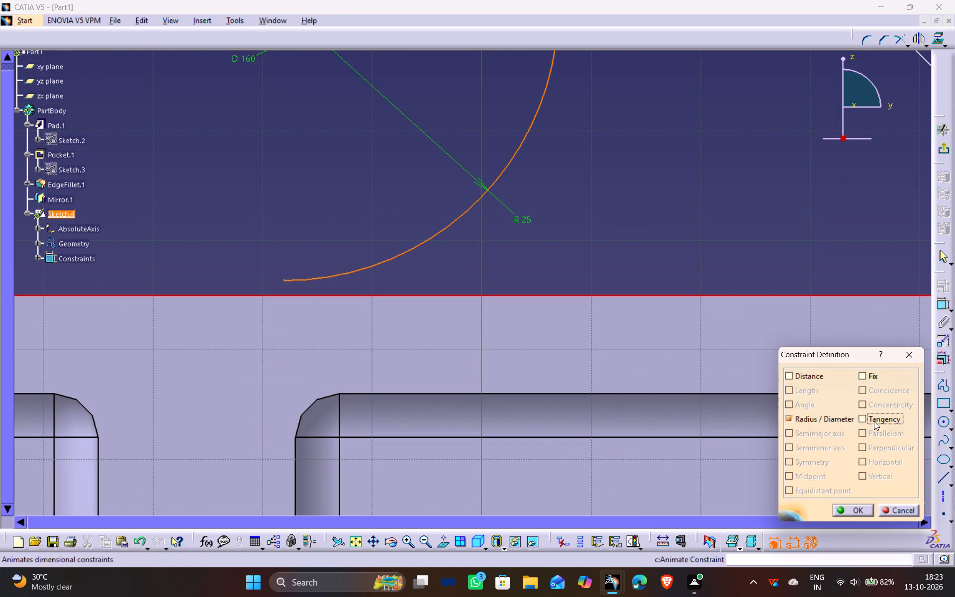
{"action": "left_click", "coordinate": [874, 421]}
{"action": "left_click", "coordinate": [863, 511]}
{"action": "left_click", "coordinate": [679, 259]}
Move the 160 mm circle freehand away from the inner line so its side meets the outer vertical line's lower end.
{"action": "middle_click_drag", "start_coordinate": [616, 191], "coordinate": [620, 266], "text": "ctrl"}
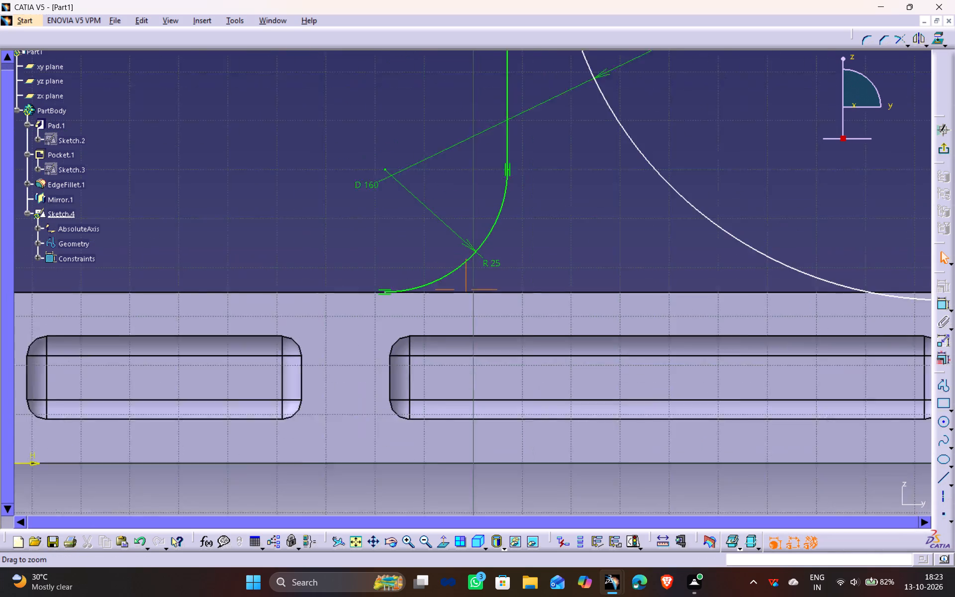
{"action": "middle_click_drag", "start_coordinate": [620, 266], "coordinate": [618, 270], "text": "ctrl"}
{"action": "middle_click_drag", "start_coordinate": [621, 229], "coordinate": [453, 335]}
{"action": "middle_click_drag", "start_coordinate": [491, 201], "coordinate": [489, 227], "text": "ctrl"}
{"action": "middle_click_drag", "start_coordinate": [473, 272], "coordinate": [469, 298]}
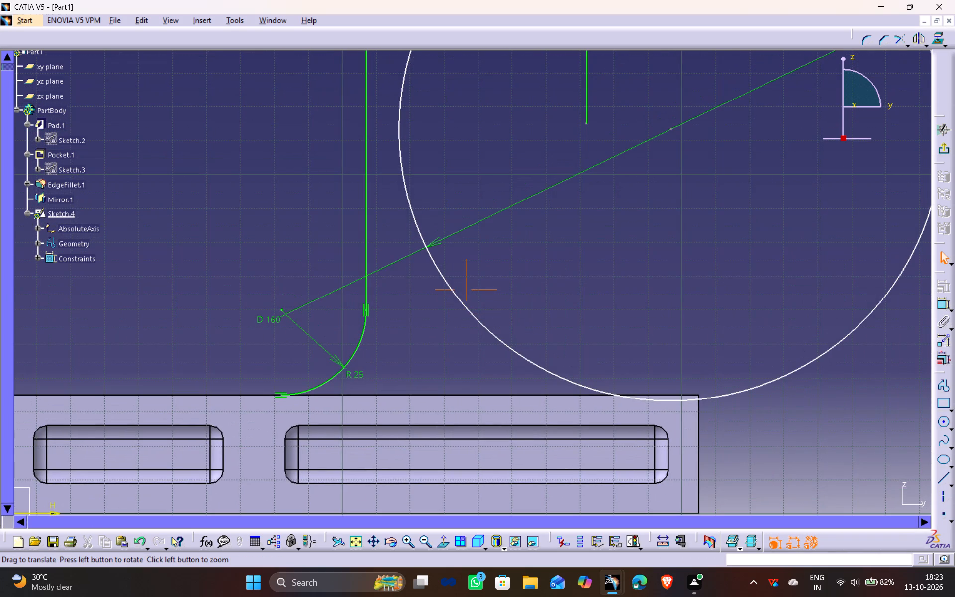
{"action": "middle_click_drag", "start_coordinate": [510, 201], "coordinate": [499, 276], "text": "ctrl"}
{"action": "middle_click_drag", "start_coordinate": [540, 236], "coordinate": [417, 268]}
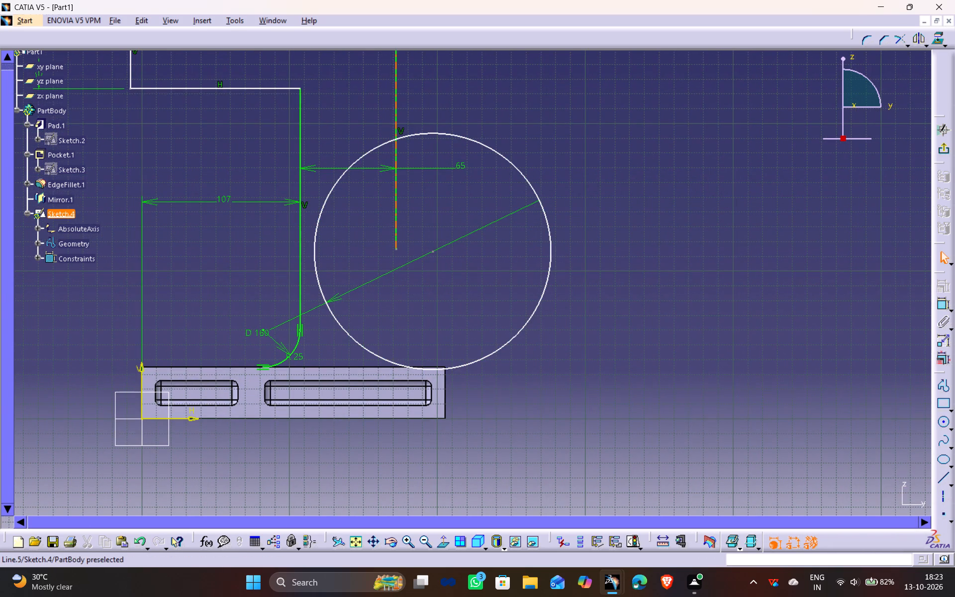
{"action": "left_click_drag", "start_coordinate": [315, 248], "coordinate": [407, 246]}
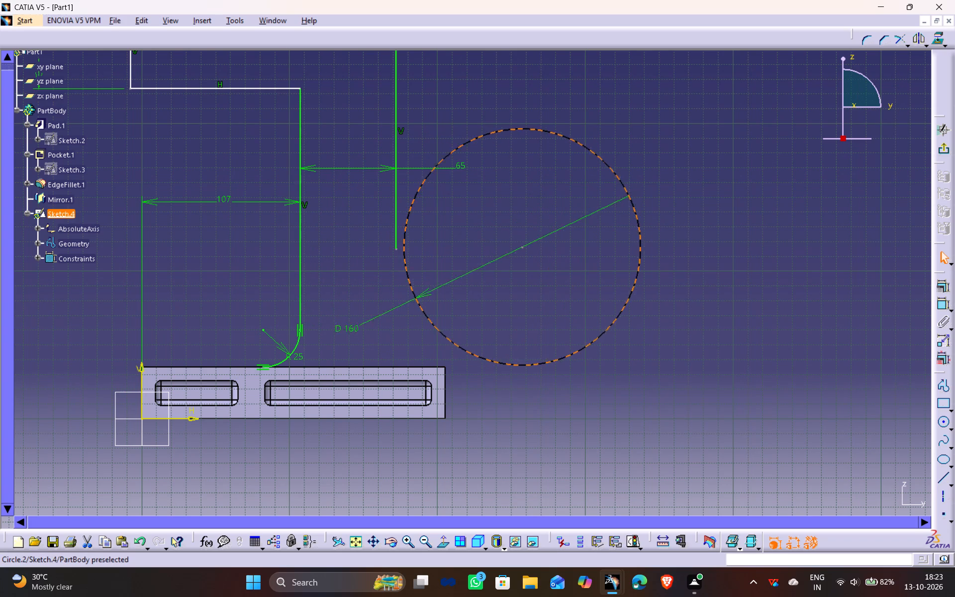
{"action": "left_click_drag", "start_coordinate": [407, 246], "coordinate": [397, 252]}
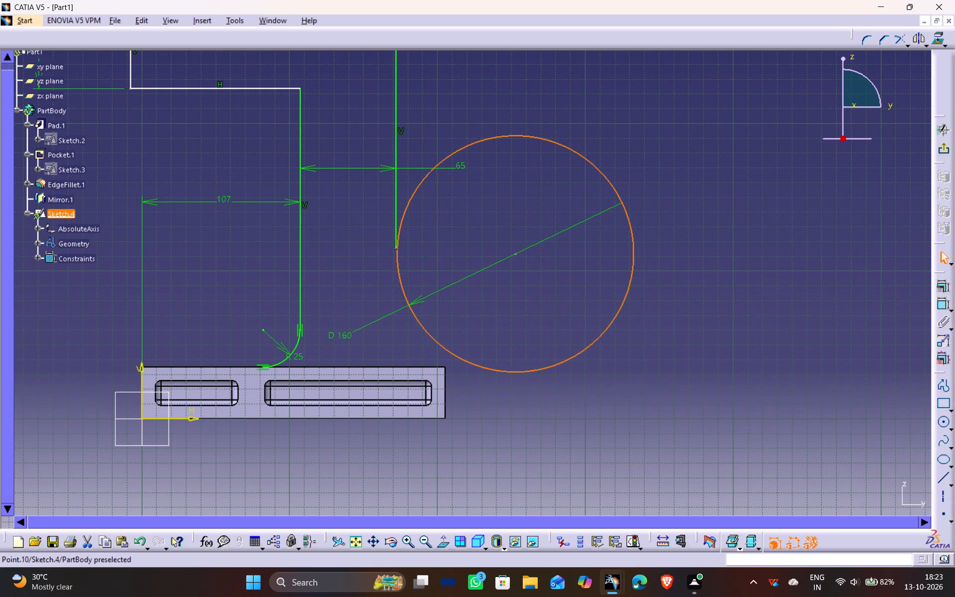
Constrain the 160 mm circle tangent to the outer vertical line.
{"action": "left_click", "coordinate": [396, 217]}
{"action": "left_click", "coordinate": [408, 211], "text": "ctrl"}
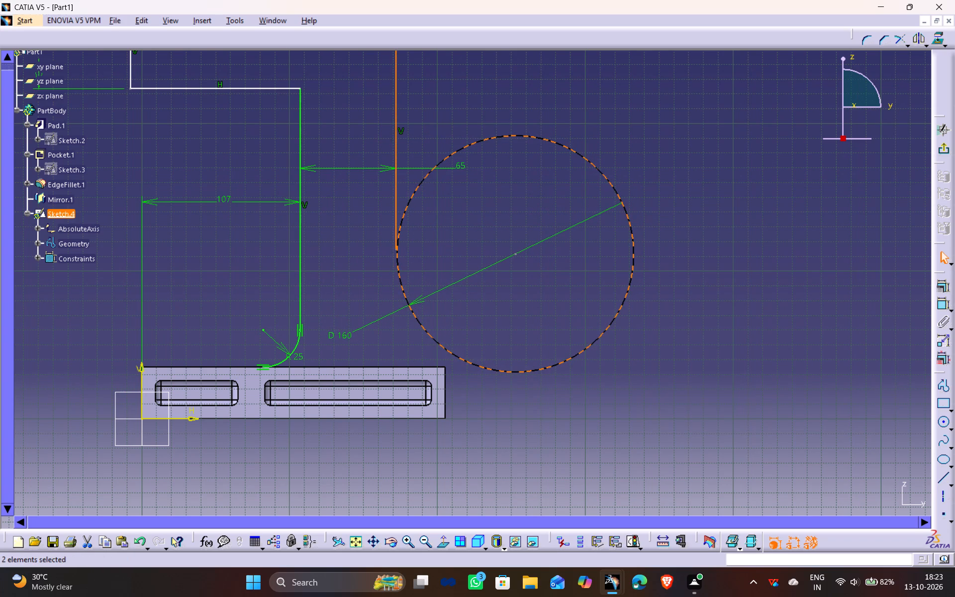
{"action": "left_click", "coordinate": [941, 288]}
{"action": "left_click", "coordinate": [887, 421]}
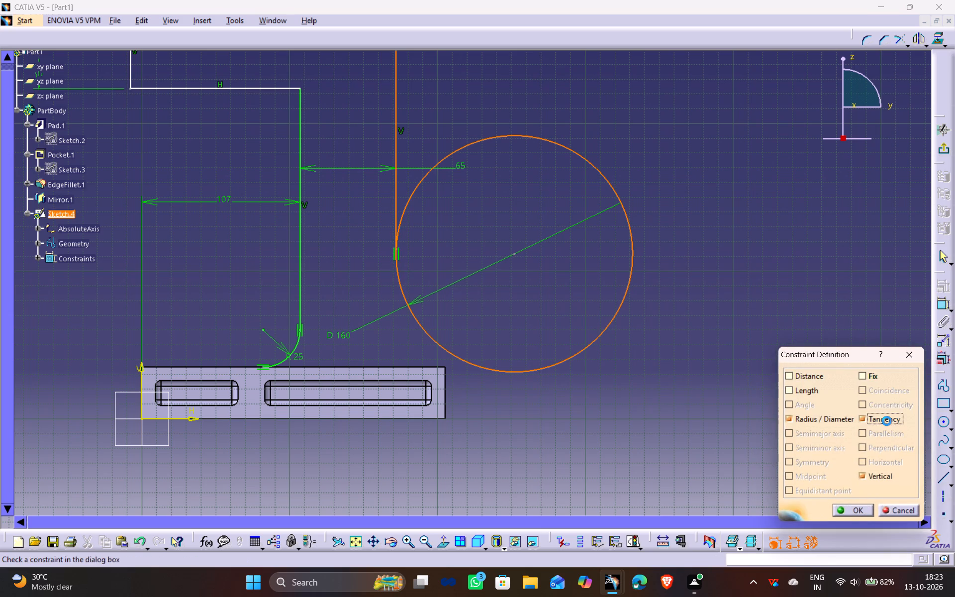
{"action": "left_click", "coordinate": [855, 521]}
{"action": "left_click", "coordinate": [855, 510]}
{"action": "left_click", "coordinate": [695, 457]}
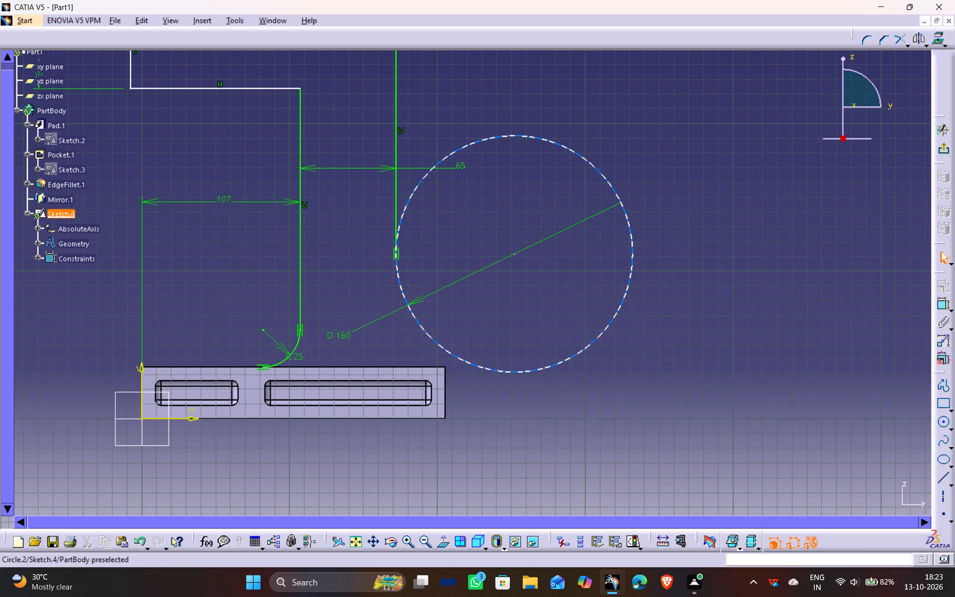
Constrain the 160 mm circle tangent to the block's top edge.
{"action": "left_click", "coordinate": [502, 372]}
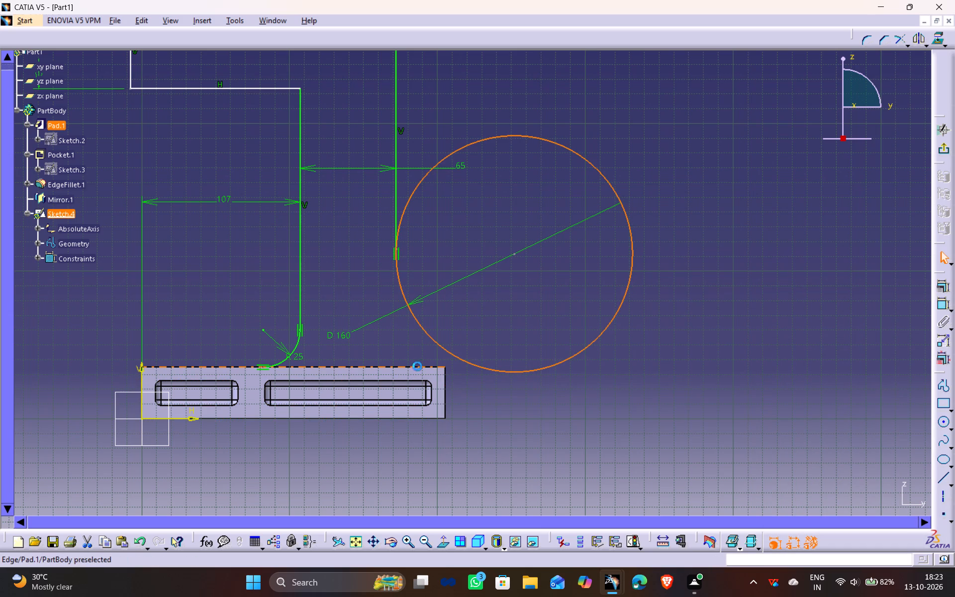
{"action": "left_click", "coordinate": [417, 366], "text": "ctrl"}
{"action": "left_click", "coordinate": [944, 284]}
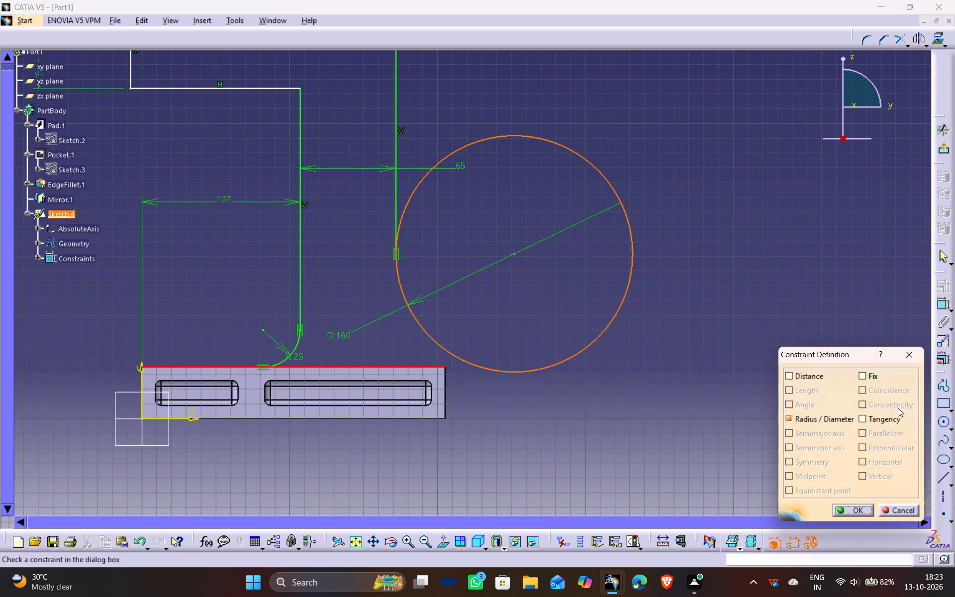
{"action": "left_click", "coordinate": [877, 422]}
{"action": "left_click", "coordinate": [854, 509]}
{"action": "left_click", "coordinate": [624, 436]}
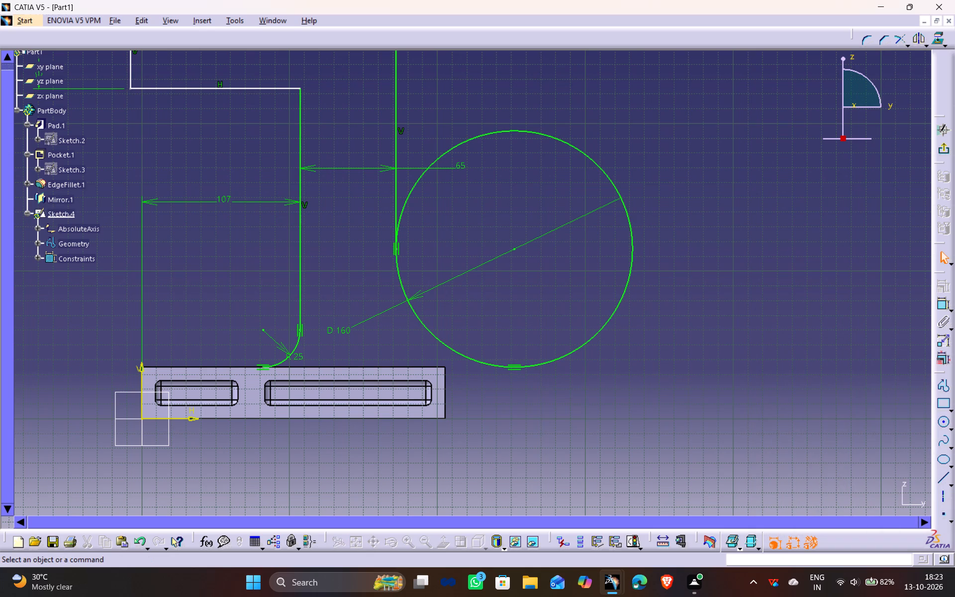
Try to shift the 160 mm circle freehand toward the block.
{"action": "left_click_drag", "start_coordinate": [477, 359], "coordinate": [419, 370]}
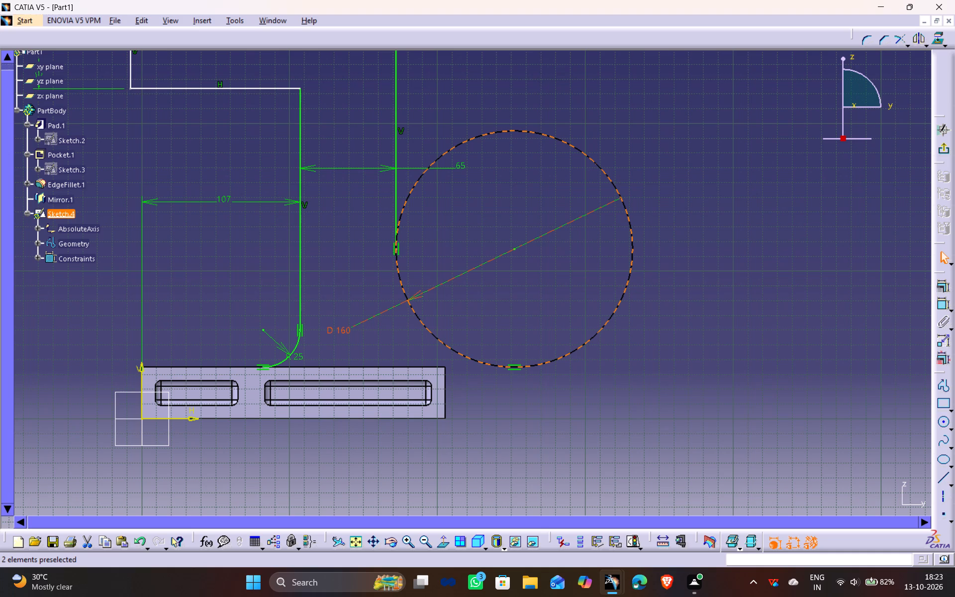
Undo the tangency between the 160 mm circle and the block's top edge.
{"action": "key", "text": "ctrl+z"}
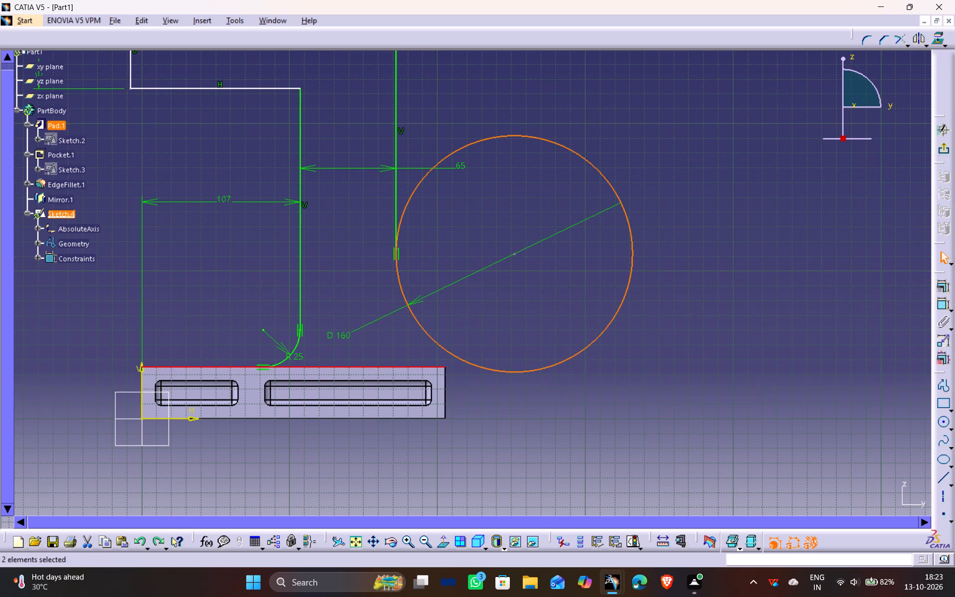
Undo the 160 mm circle's tangency to the outer vertical line and delete the circle.
{"action": "key", "text": "ctrl+z"}
{"action": "key", "text": "ctrl+z"}
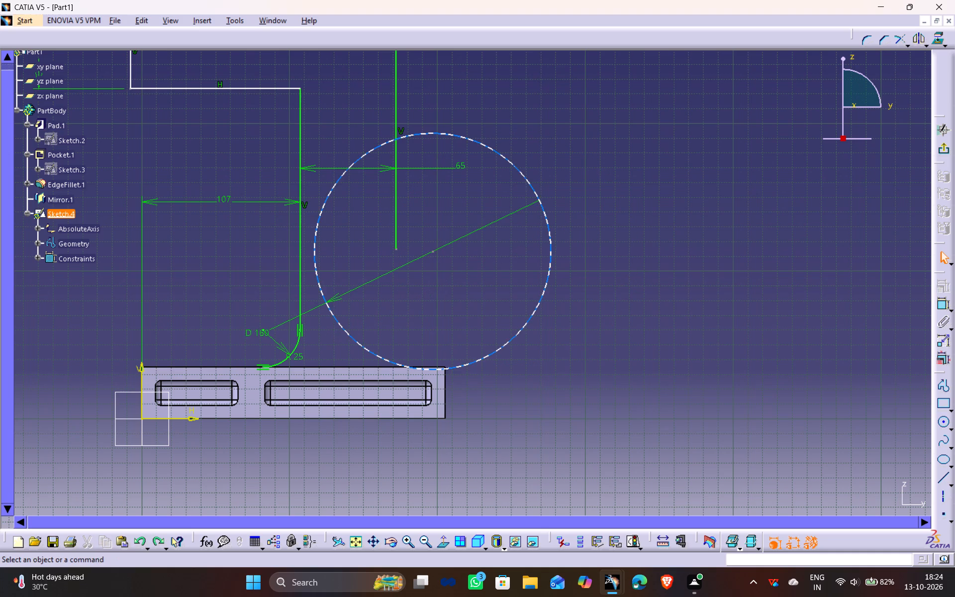
{"action": "left_click", "coordinate": [510, 163]}
{"action": "key", "text": "Delete"}
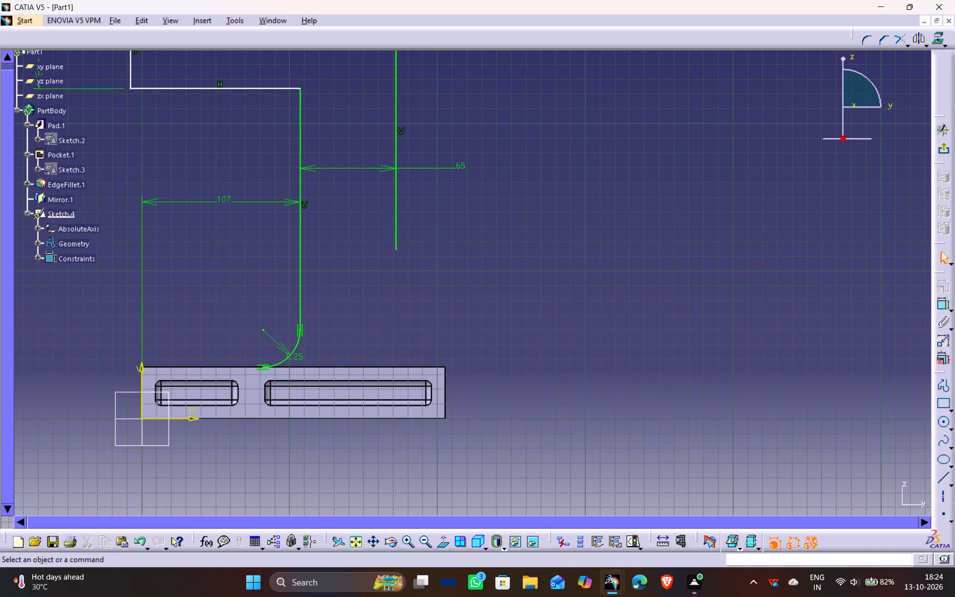
Dimension the lower horizontal line's height above the block's top edge and set it to 175 mm.
{"action": "scroll", "coordinate": [329, 183], "scroll_direction": "down", "scroll_amount": 1}
{"action": "middle_click_drag", "start_coordinate": [329, 183], "coordinate": [363, 315]}
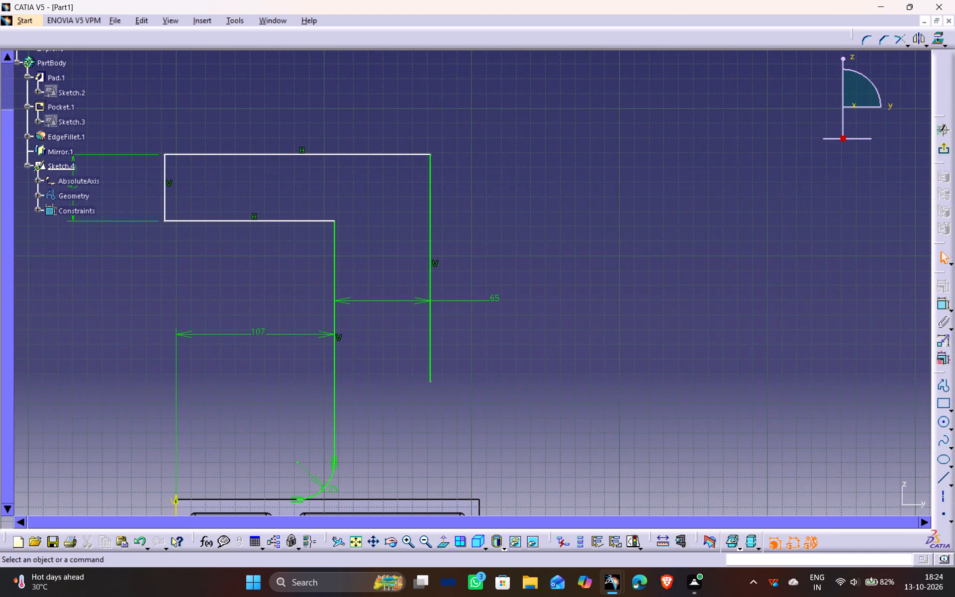
{"action": "middle_click_drag", "start_coordinate": [387, 222], "coordinate": [510, 274]}
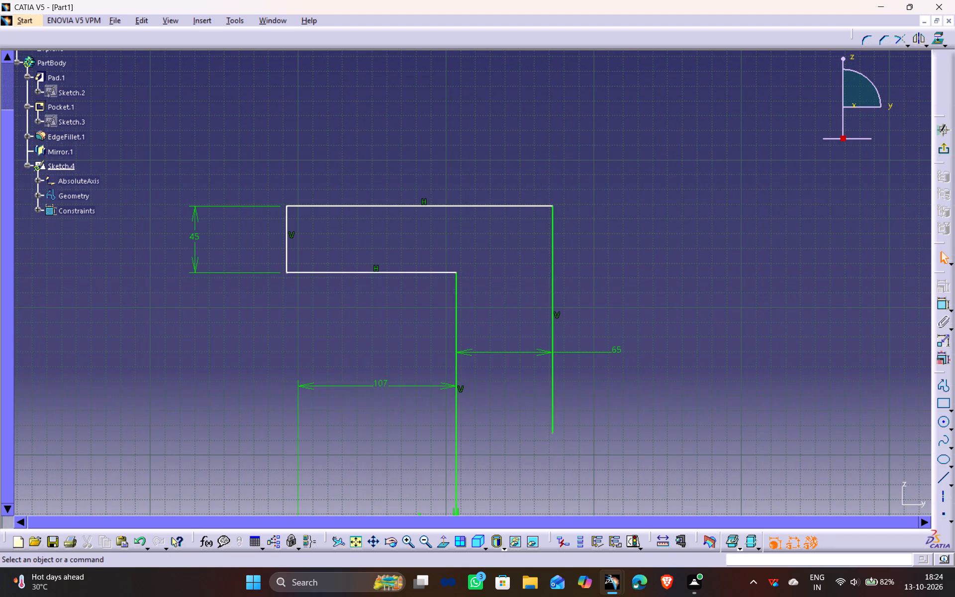
{"action": "left_click", "coordinate": [453, 334]}
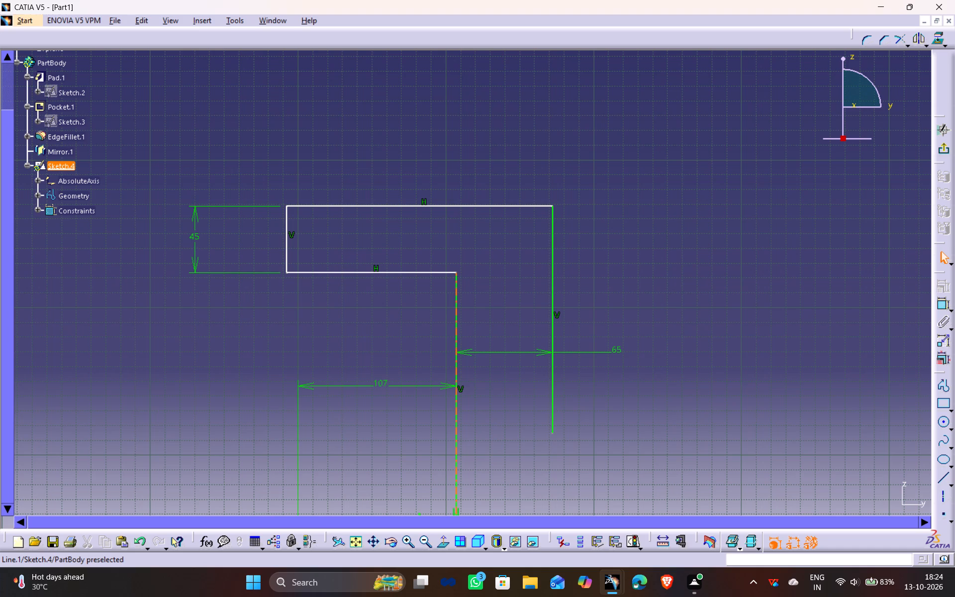
{"action": "middle_click_drag", "start_coordinate": [459, 330], "coordinate": [456, 367], "text": "ctrl"}
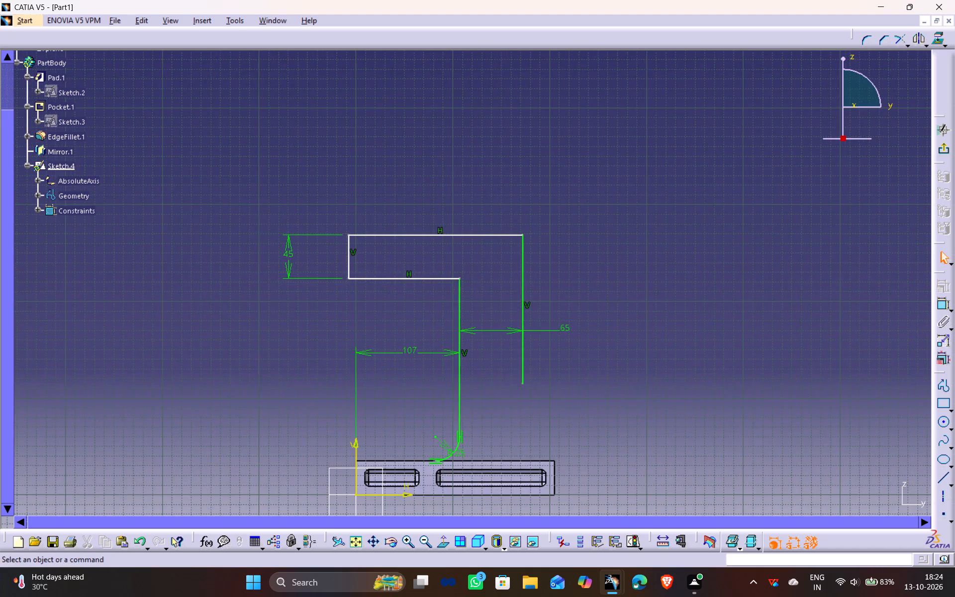
{"action": "middle_click_drag", "start_coordinate": [479, 424], "coordinate": [493, 400]}
{"action": "left_click", "coordinate": [945, 301]}
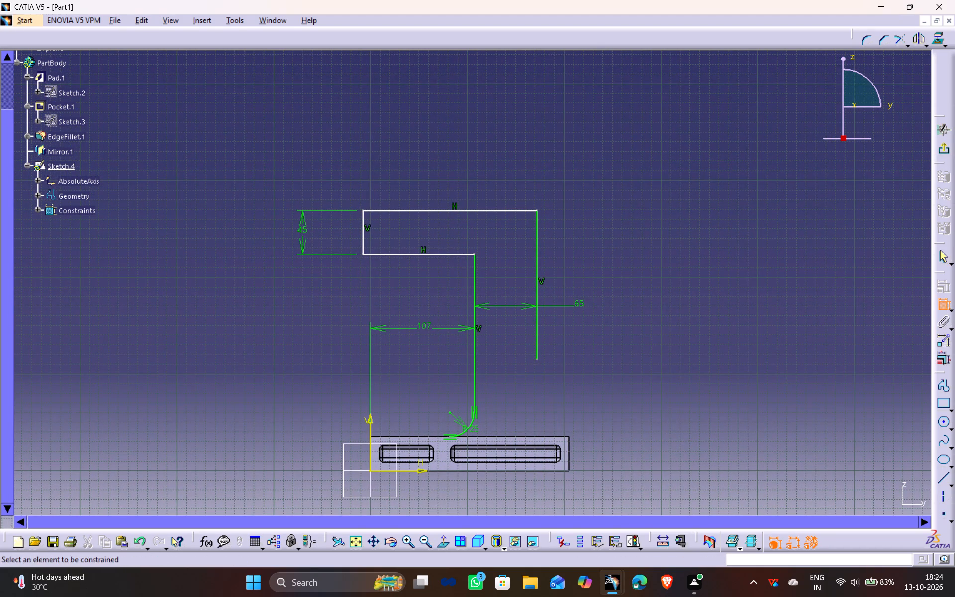
{"action": "left_click", "coordinate": [416, 253]}
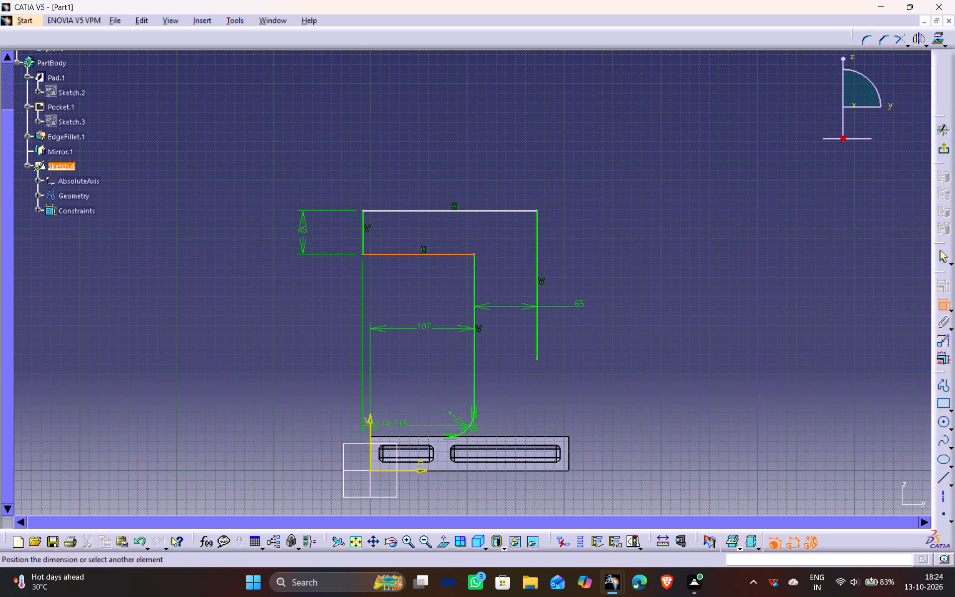
{"action": "left_click", "coordinate": [392, 439]}
{"action": "left_click", "coordinate": [263, 376]}
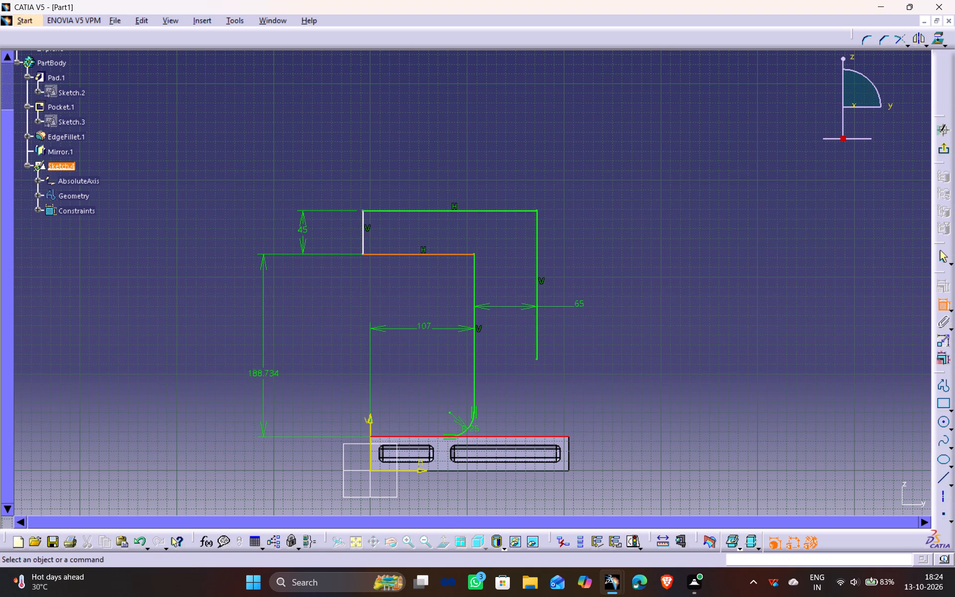
{"action": "double_click", "coordinate": [267, 370]}
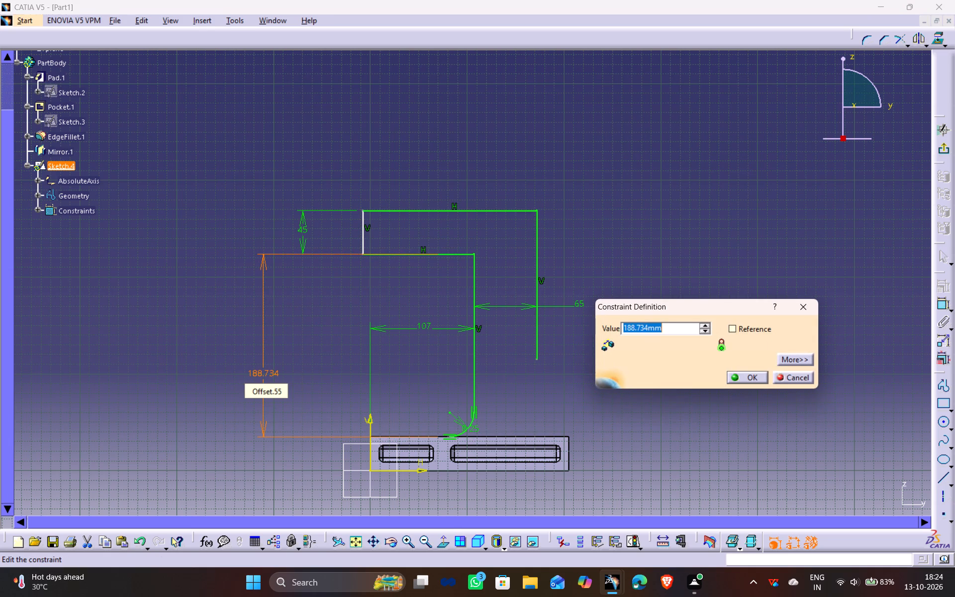
{"action": "type", "text": "175"}
{"action": "key", "text": "Return"}
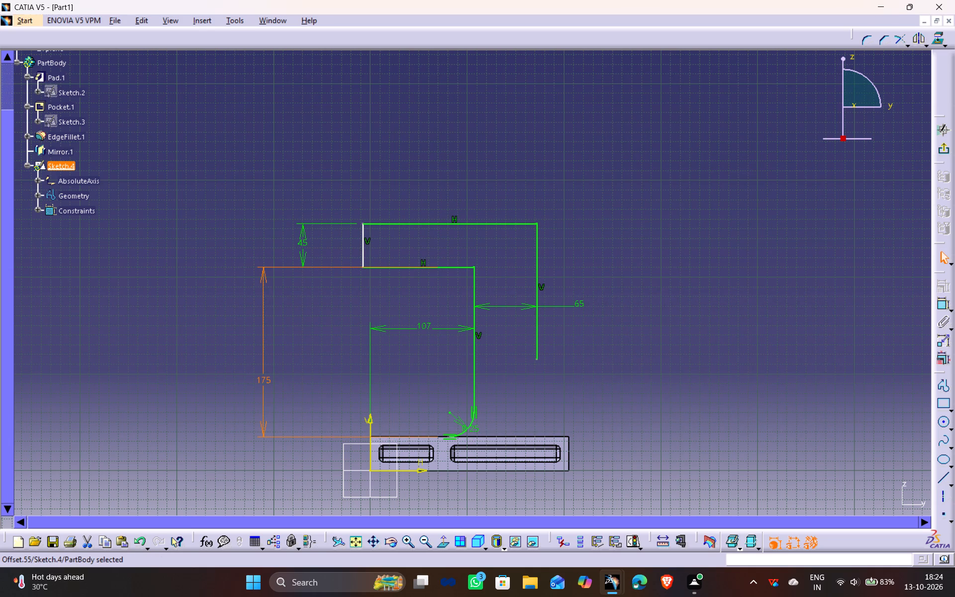
{"action": "left_click", "coordinate": [325, 329]}
Round the corner between the lower horizontal line and the inner vertical line with a radius of about 35 mm.
{"action": "middle_click_drag", "start_coordinate": [488, 457], "coordinate": [484, 429], "text": "ctrl"}
{"action": "middle_click_drag", "start_coordinate": [502, 420], "coordinate": [478, 319]}
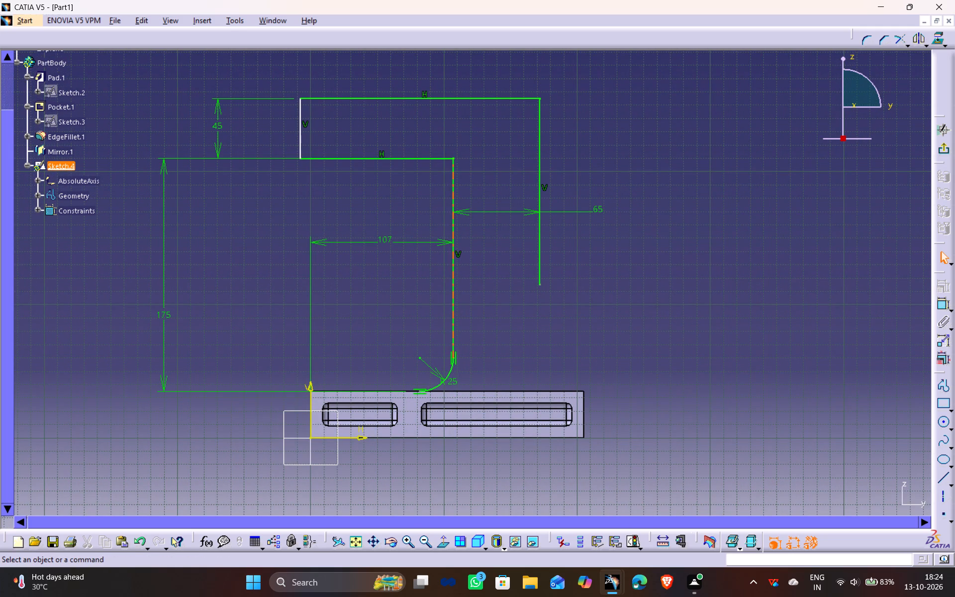
{"action": "scroll", "coordinate": [458, 185], "scroll_direction": "up", "scroll_amount": 1}
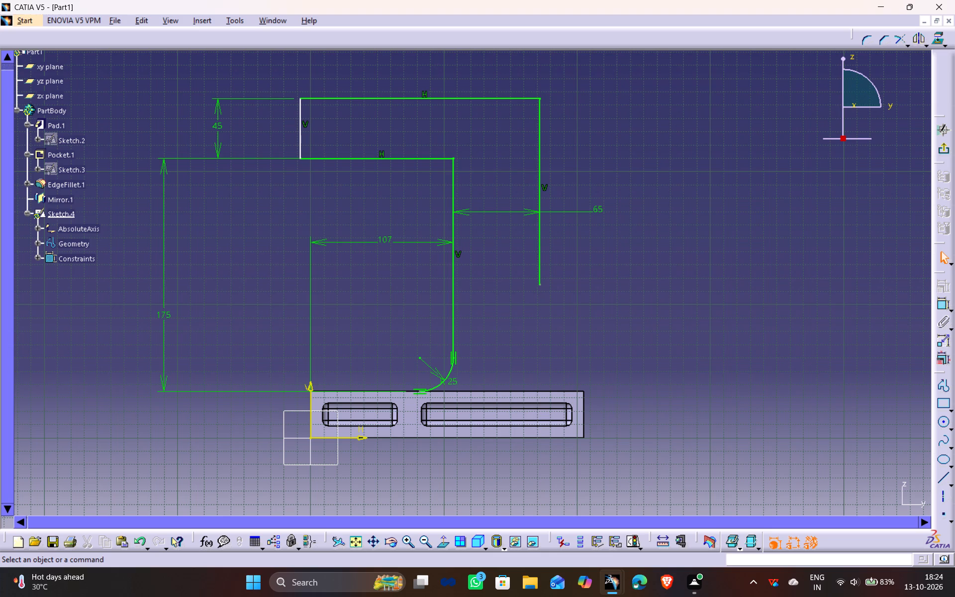
{"action": "middle_click_drag", "start_coordinate": [459, 176], "coordinate": [459, 176]}
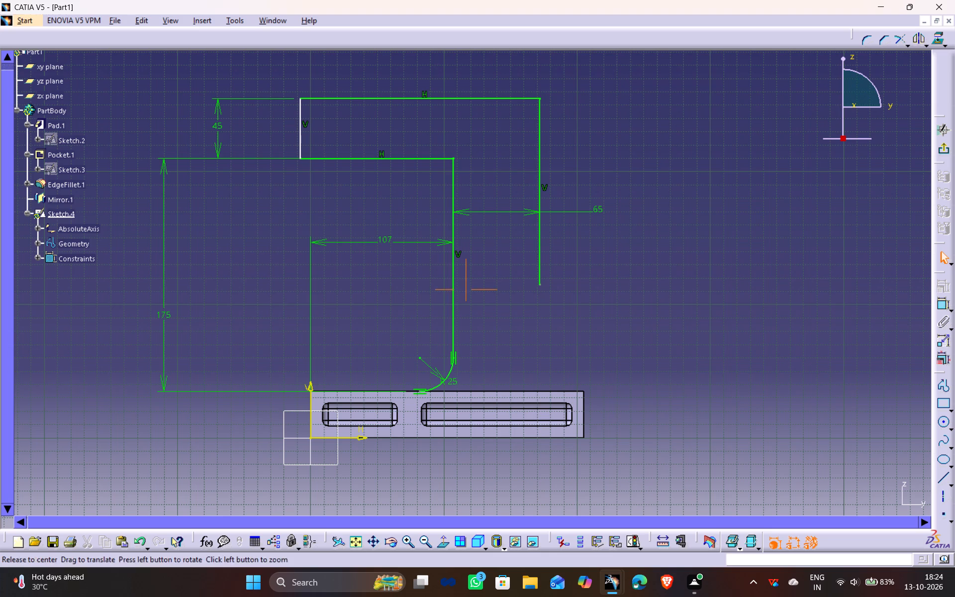
{"action": "middle_click_drag", "start_coordinate": [459, 176], "coordinate": [503, 252]}
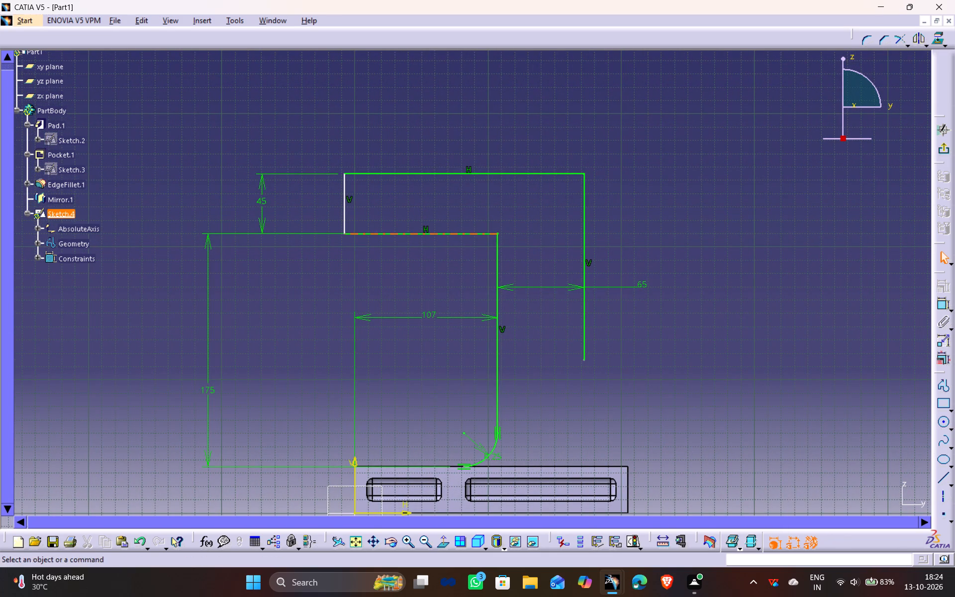
{"action": "left_click", "coordinate": [478, 231]}
{"action": "left_click", "coordinate": [497, 253], "text": "ctrl"}
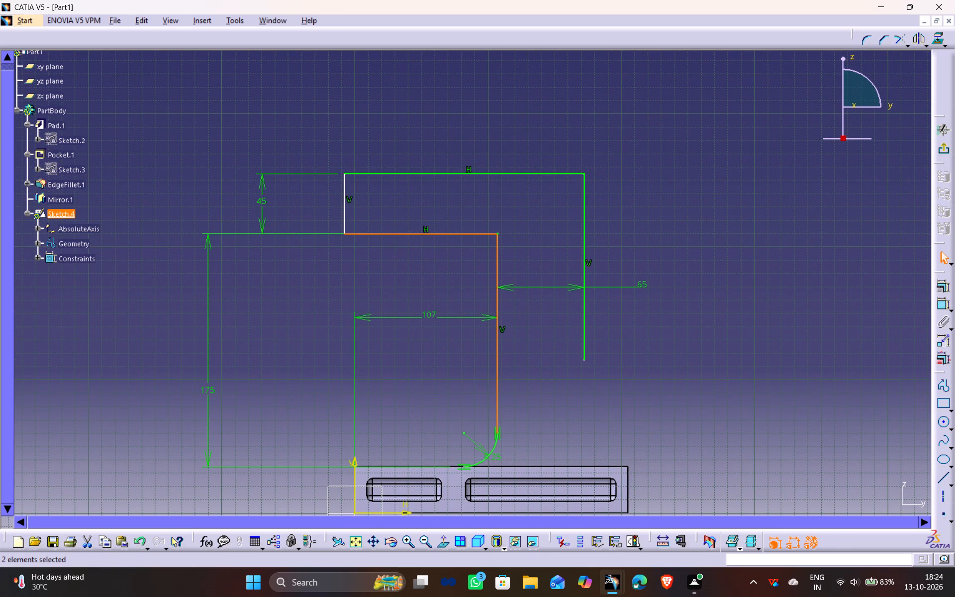
{"action": "left_click", "coordinate": [862, 40]}
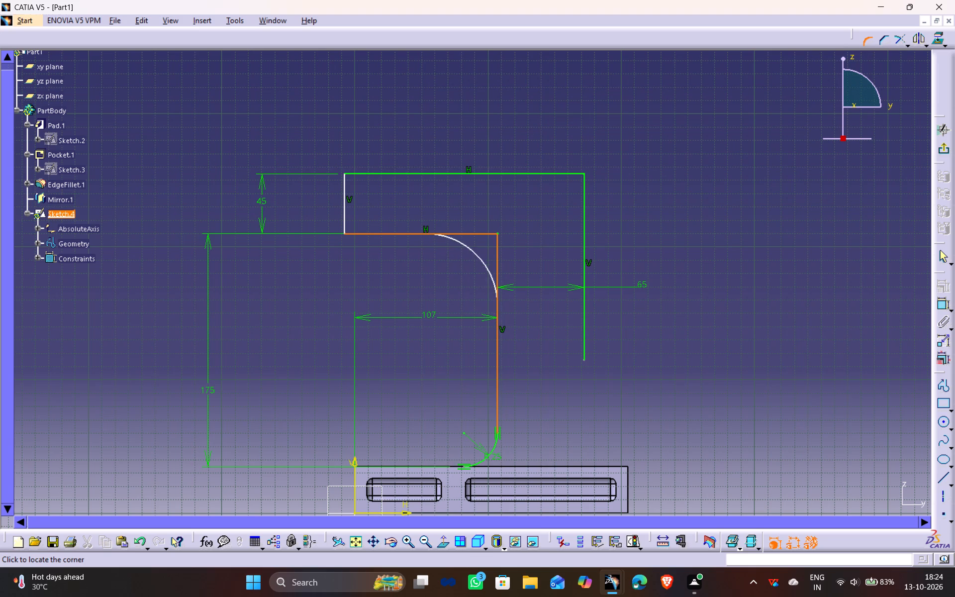
{"action": "left_click", "coordinate": [482, 245]}
Dimension the new upper corner arc's radius and set it to 40 mm.
{"action": "left_click", "coordinate": [945, 303]}
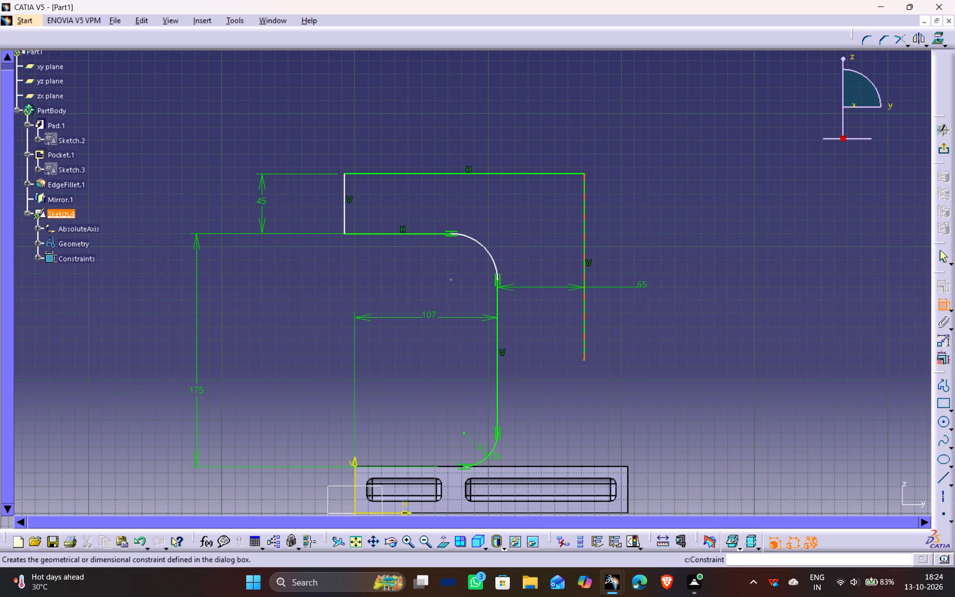
{"action": "left_click", "coordinate": [483, 247]}
{"action": "left_click", "coordinate": [507, 227]}
{"action": "double_click", "coordinate": [512, 221]}
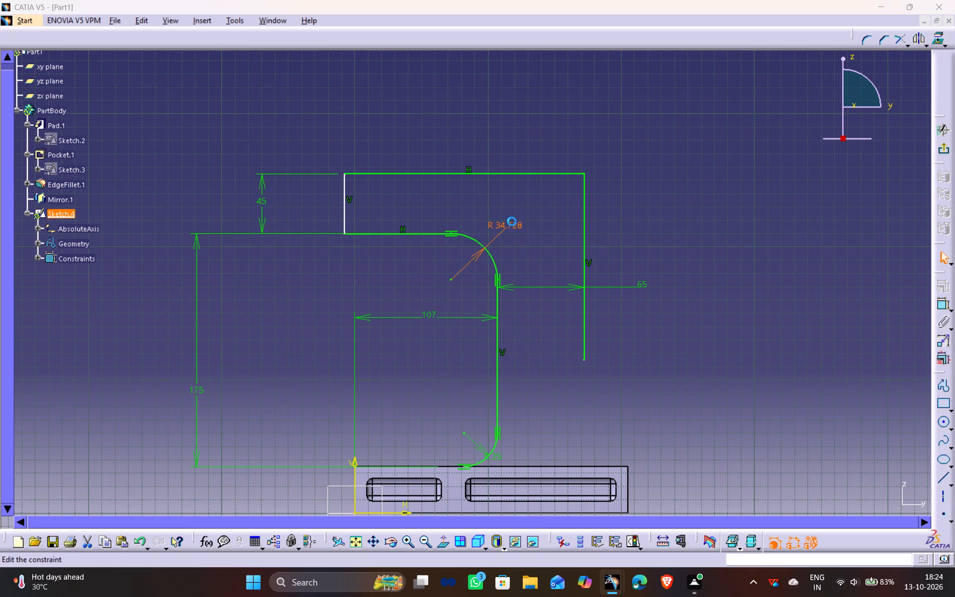
{"action": "type", "text": "40"}
{"action": "key", "text": "Return"}
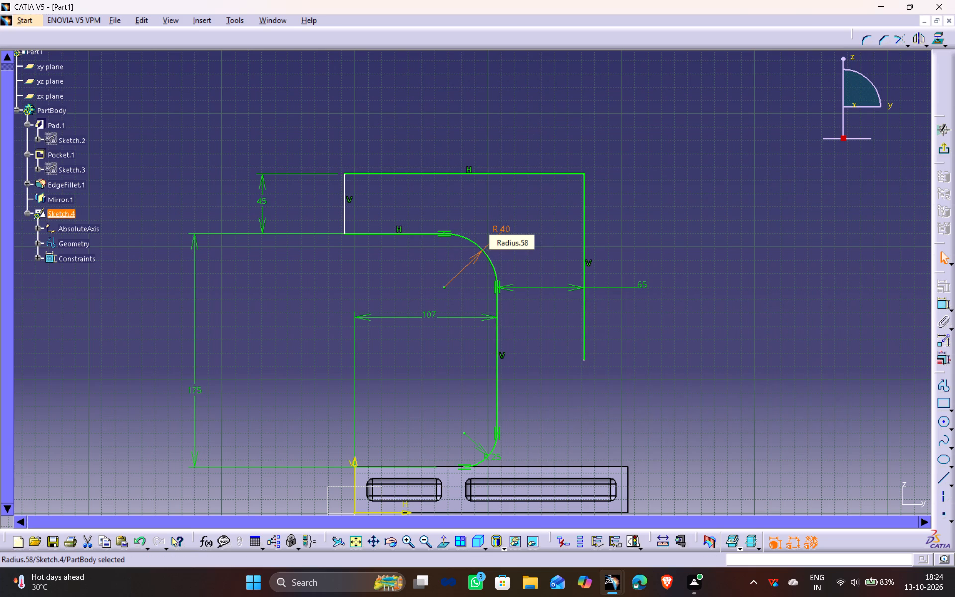
{"action": "left_click", "coordinate": [521, 126]}
Extend the outer vertical line freehand downward to about 55 mm above the block's base.
{"action": "middle_click_drag", "start_coordinate": [547, 248], "coordinate": [551, 275], "text": "ctrl"}
{"action": "scroll", "coordinate": [551, 276], "scroll_direction": "down", "scroll_amount": 1, "text": "ctrl"}
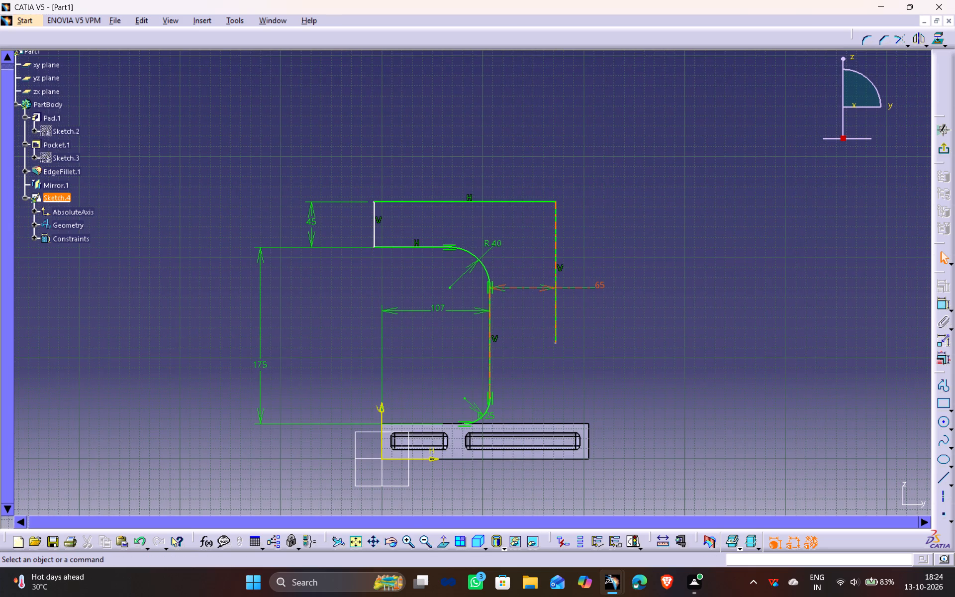
{"action": "middle_click_drag", "start_coordinate": [550, 417], "coordinate": [549, 369], "text": "ctrl"}
{"action": "middle_click_drag", "start_coordinate": [566, 392], "coordinate": [522, 272]}
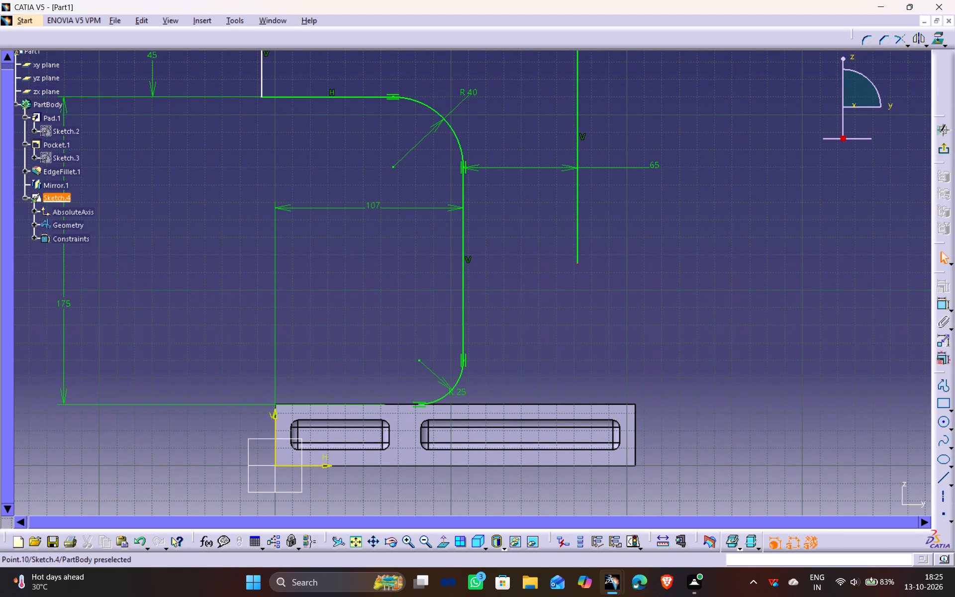
{"action": "left_click_drag", "start_coordinate": [577, 263], "coordinate": [579, 369]}
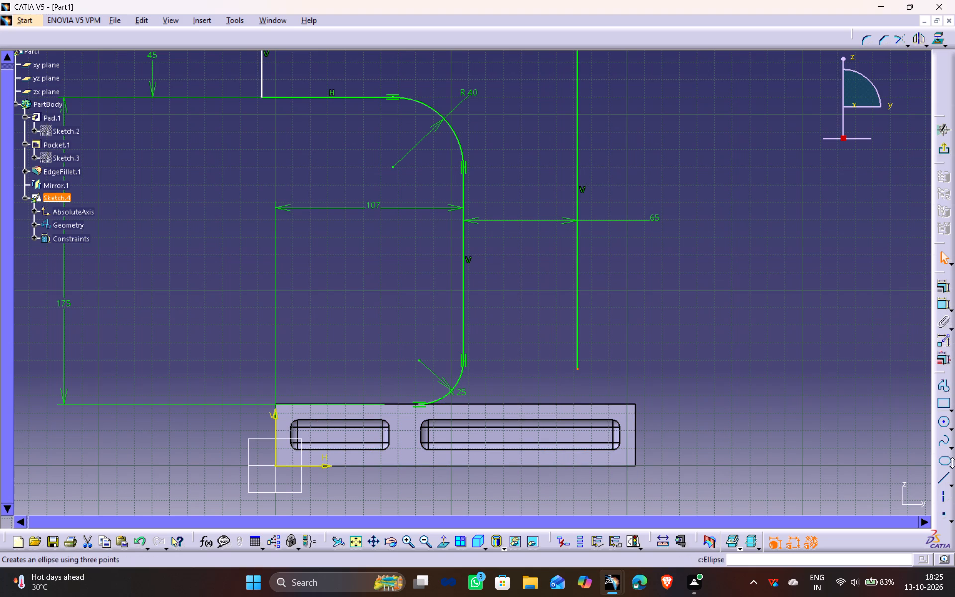
Sketch a horizontal line about 56 mm long outward from the lower end of the outer vertical line.
{"action": "left_click", "coordinate": [943, 481]}
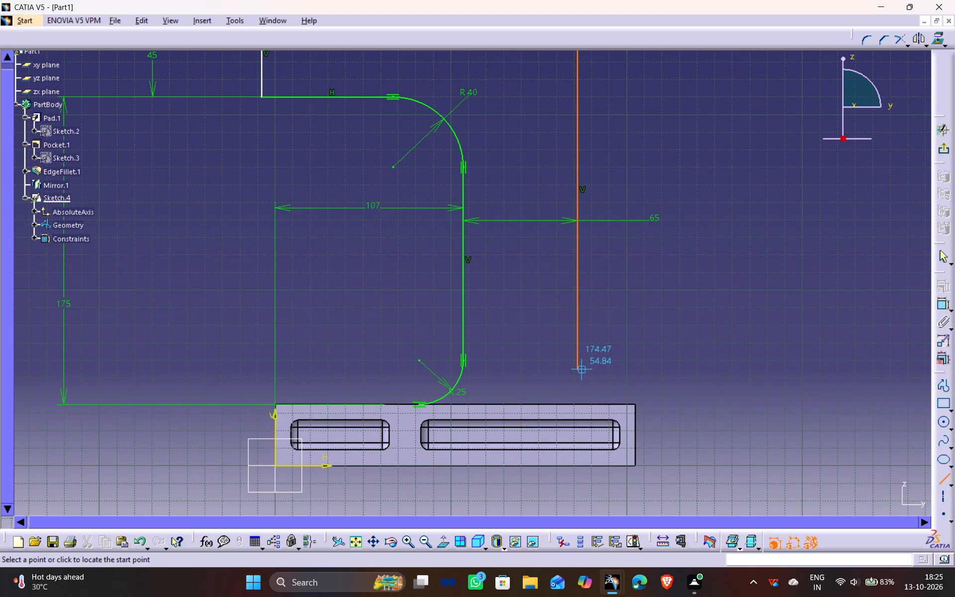
{"action": "left_click", "coordinate": [578, 369]}
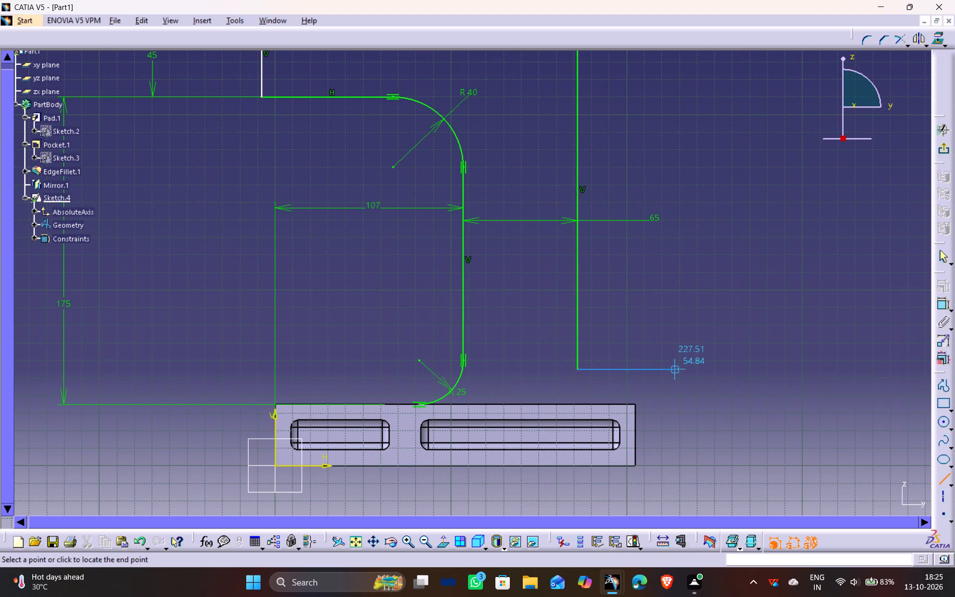
{"action": "left_click", "coordinate": [675, 369]}
{"action": "key", "text": "Escape"}
Round the corner between the outer vertical line and the new horizontal line with a radius of about 24 mm.
{"action": "left_click", "coordinate": [860, 29]}
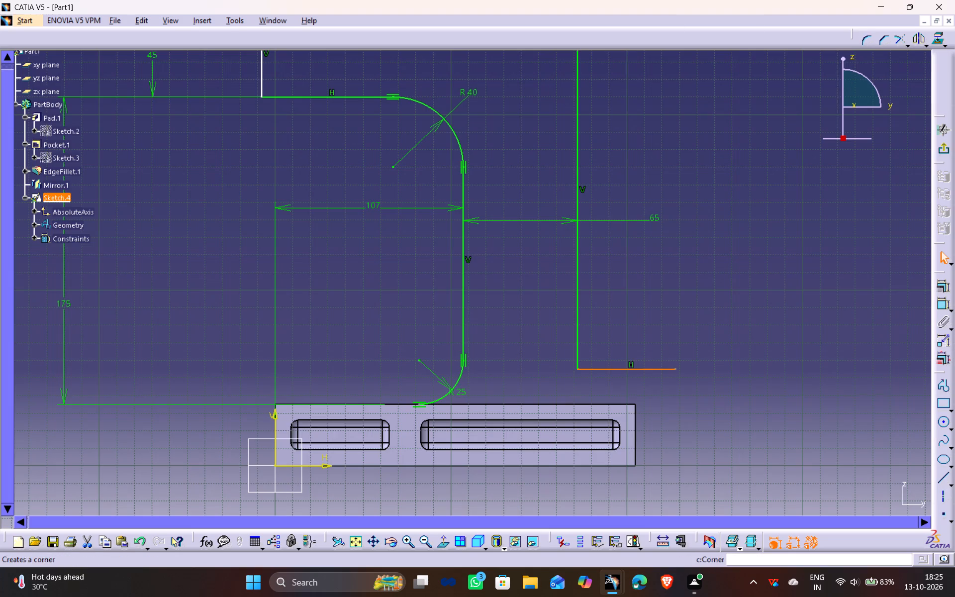
{"action": "left_click", "coordinate": [861, 42]}
{"action": "left_click", "coordinate": [575, 352]}
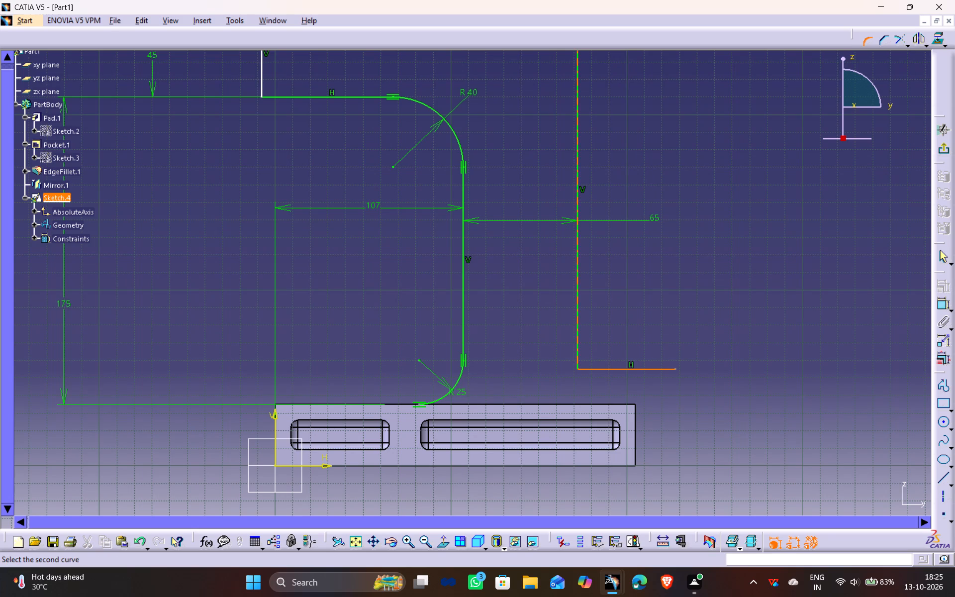
{"action": "left_click", "coordinate": [577, 350]}
{"action": "left_click", "coordinate": [588, 355]}
Dimension the outer corner arc's radius and set it to 80 mm.
{"action": "left_click", "coordinate": [942, 309]}
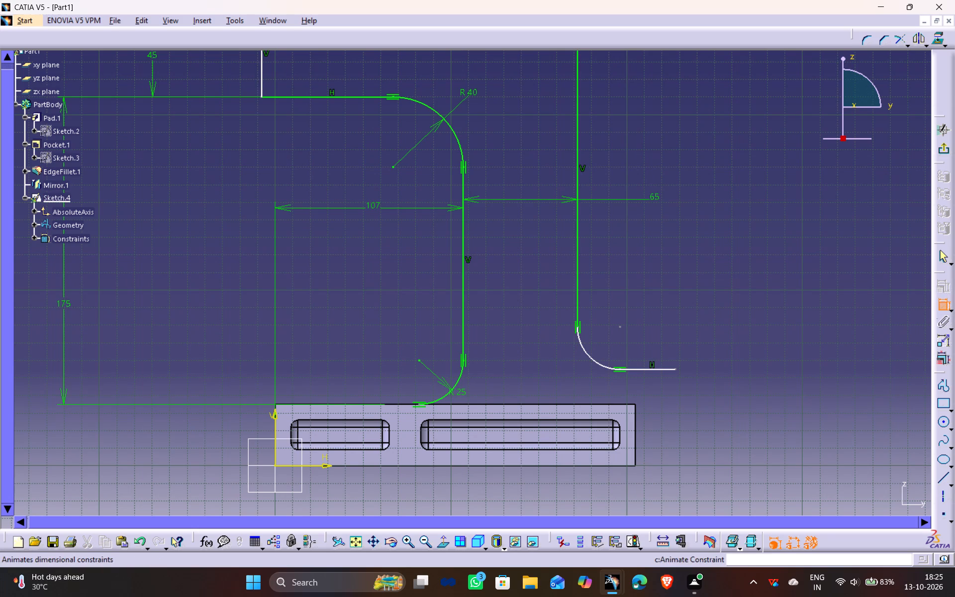
{"action": "left_click", "coordinate": [591, 361]}
{"action": "left_click", "coordinate": [565, 368]}
{"action": "double_click", "coordinate": [571, 366]}
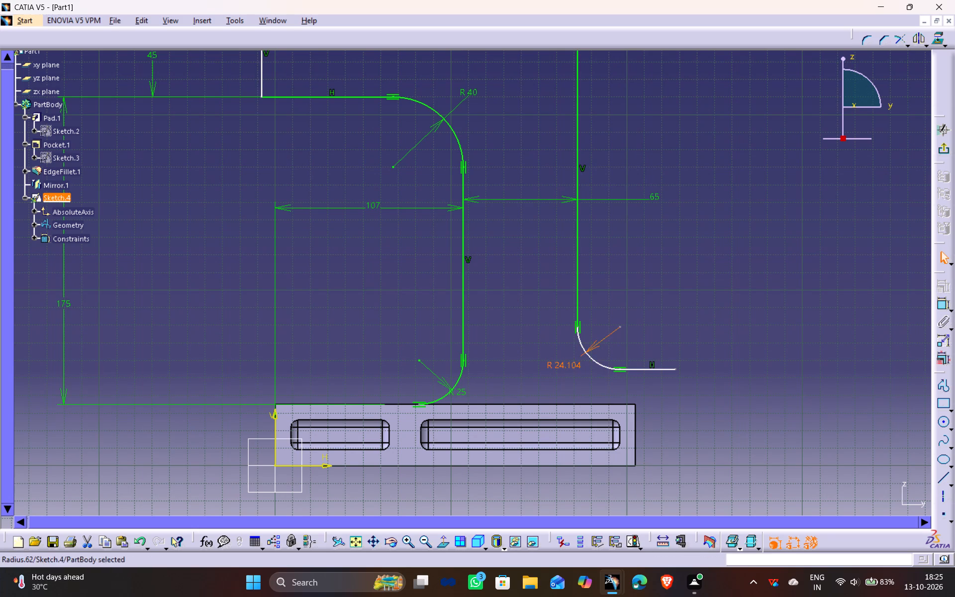
{"action": "type", "text": "80"}
{"action": "key", "text": "Return"}
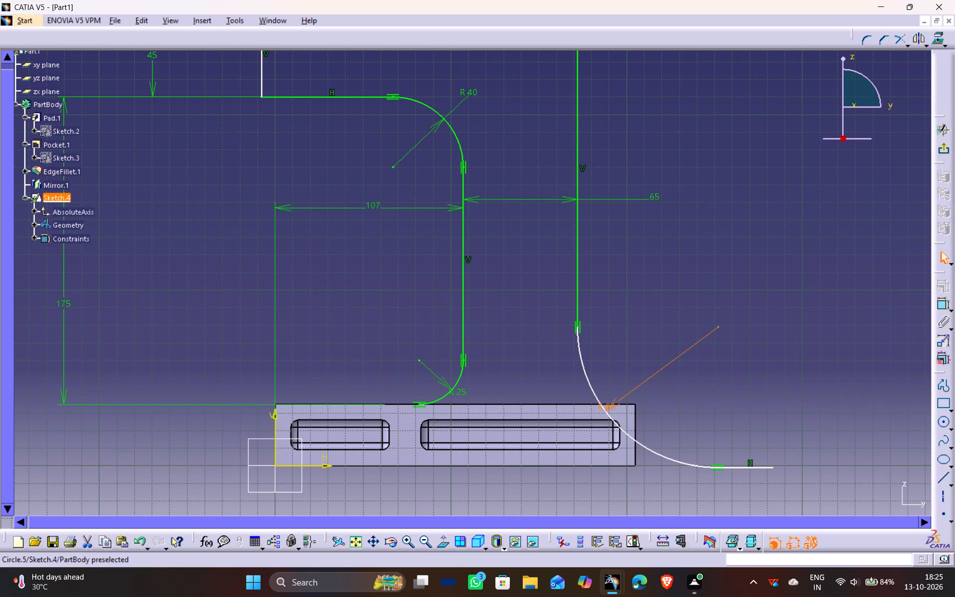
Shift the 80 mm arc upward freehand so that it passes near the block's outer top corner.
{"action": "left_click_drag", "start_coordinate": [680, 464], "coordinate": [650, 404]}
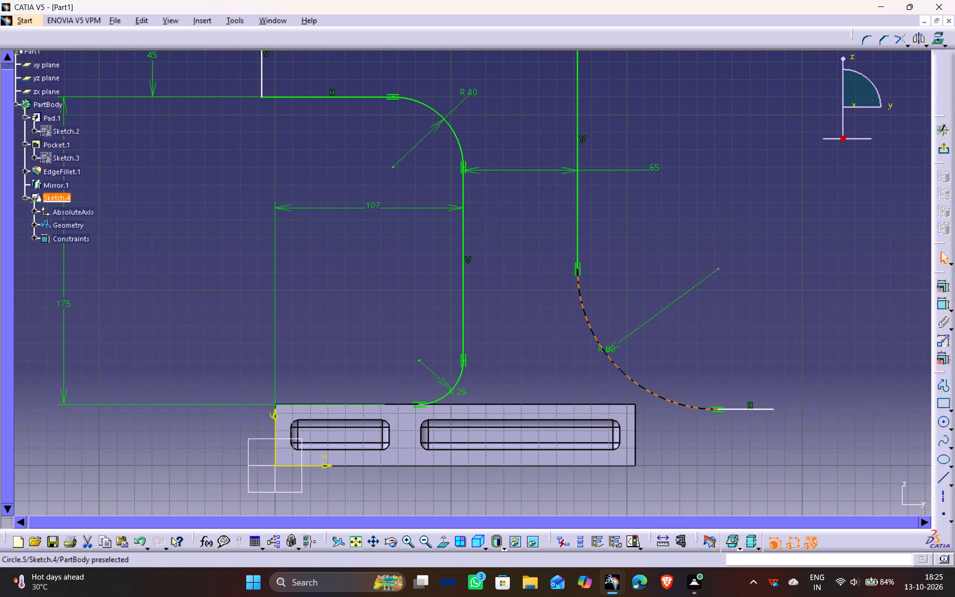
{"action": "left_click_drag", "start_coordinate": [650, 404], "coordinate": [638, 425]}
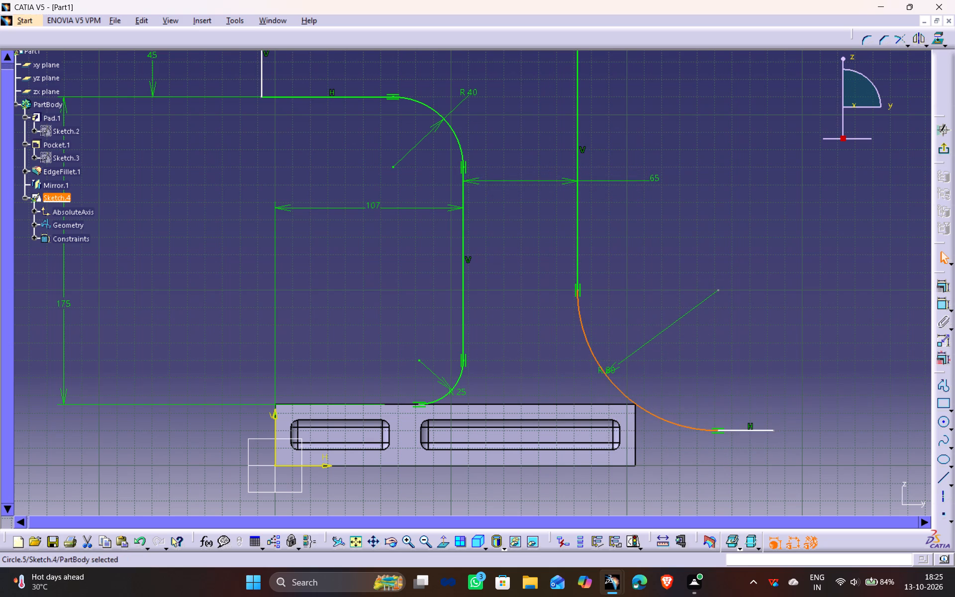
{"action": "middle_click_drag", "start_coordinate": [649, 499], "coordinate": [637, 451], "text": "ctrl"}
{"action": "middle_click_drag", "start_coordinate": [705, 465], "coordinate": [441, 345]}
{"action": "left_click_drag", "start_coordinate": [498, 372], "coordinate": [497, 364], "text": "ctrl"}
{"action": "left_click_drag", "start_coordinate": [503, 372], "coordinate": [501, 360]}
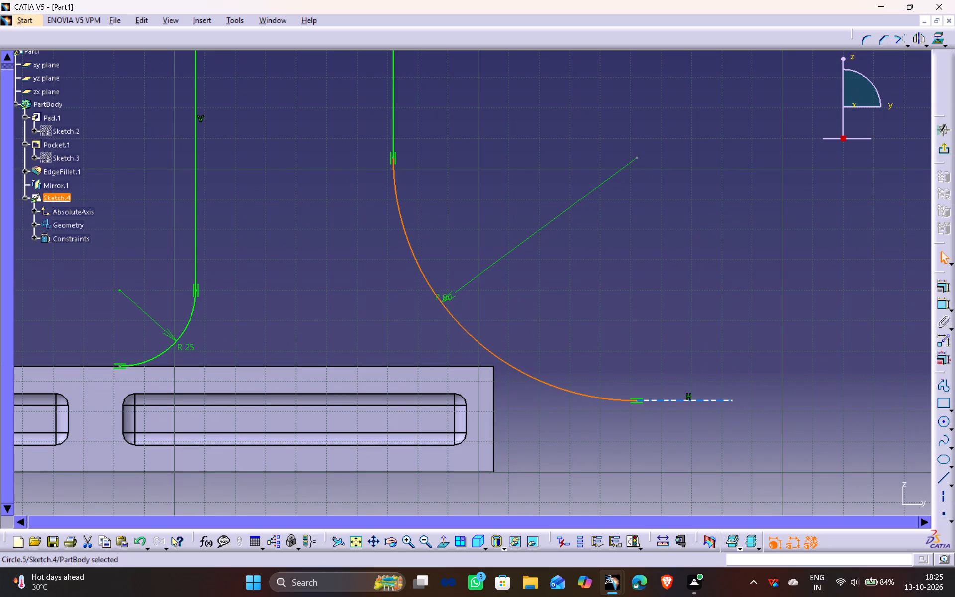
Delete the tangency constraint between the 80 mm arc and the short horizontal line.
{"action": "left_click", "coordinate": [637, 404]}
{"action": "key", "text": "Delete"}
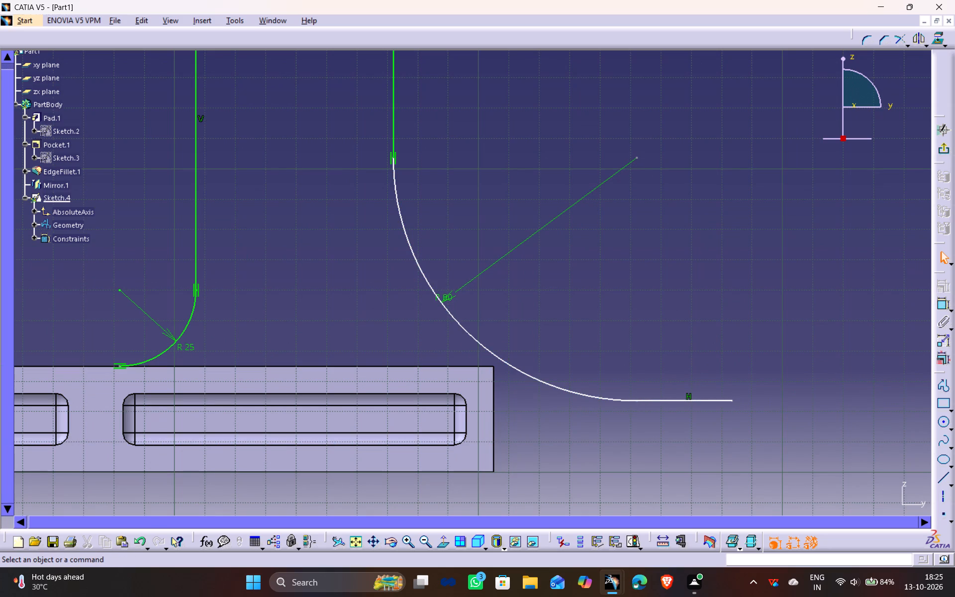
Constrain the 80 mm arc to be coincident with the block's outer top corner.
{"action": "left_click", "coordinate": [501, 359]}
{"action": "left_click", "coordinate": [493, 368], "text": "ctrl"}
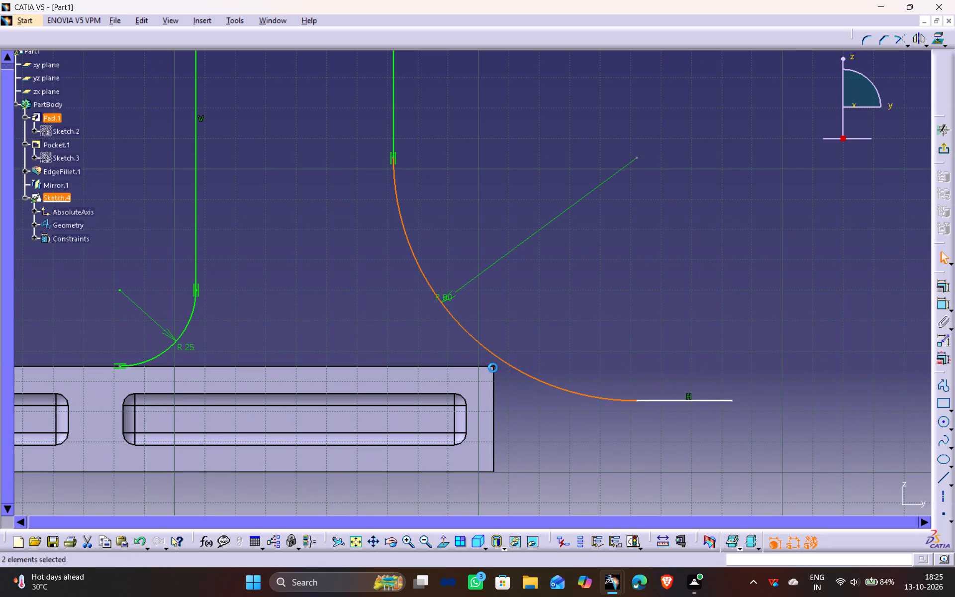
{"action": "left_click", "coordinate": [945, 286]}
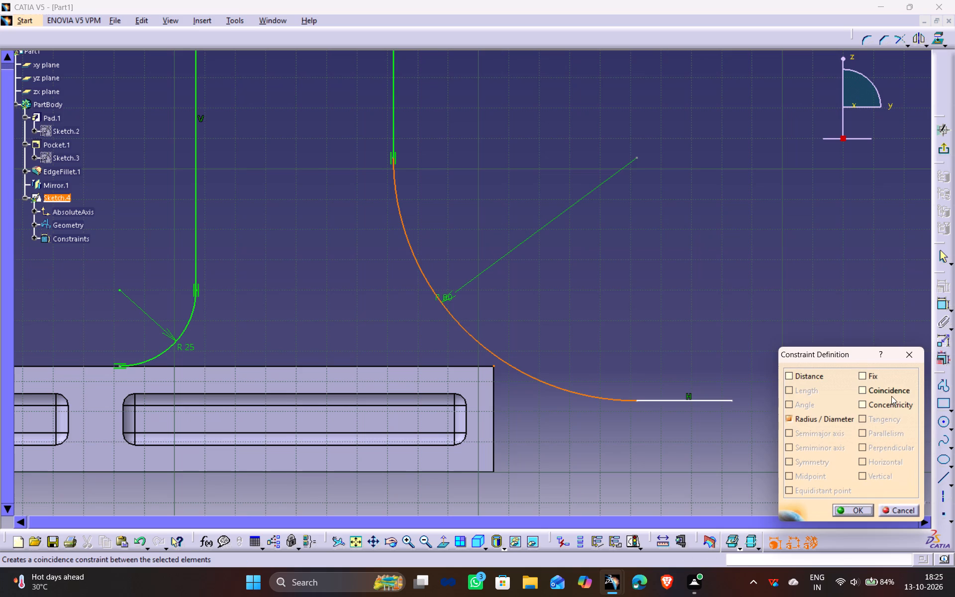
{"action": "left_click", "coordinate": [891, 395]}
{"action": "left_click", "coordinate": [858, 502]}
{"action": "left_click", "coordinate": [605, 518]}
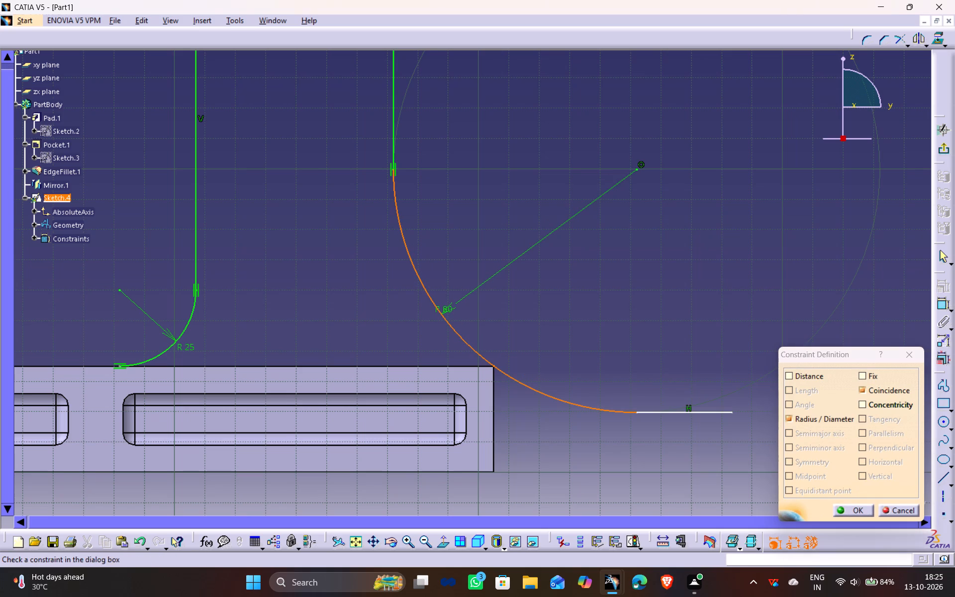
{"action": "left_click", "coordinate": [841, 509]}
{"action": "left_click", "coordinate": [578, 492]}
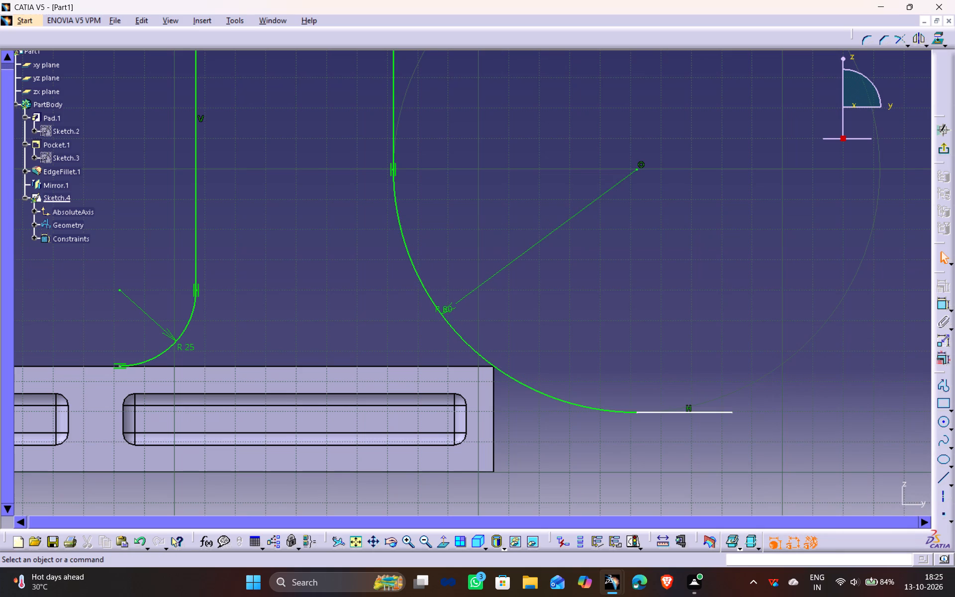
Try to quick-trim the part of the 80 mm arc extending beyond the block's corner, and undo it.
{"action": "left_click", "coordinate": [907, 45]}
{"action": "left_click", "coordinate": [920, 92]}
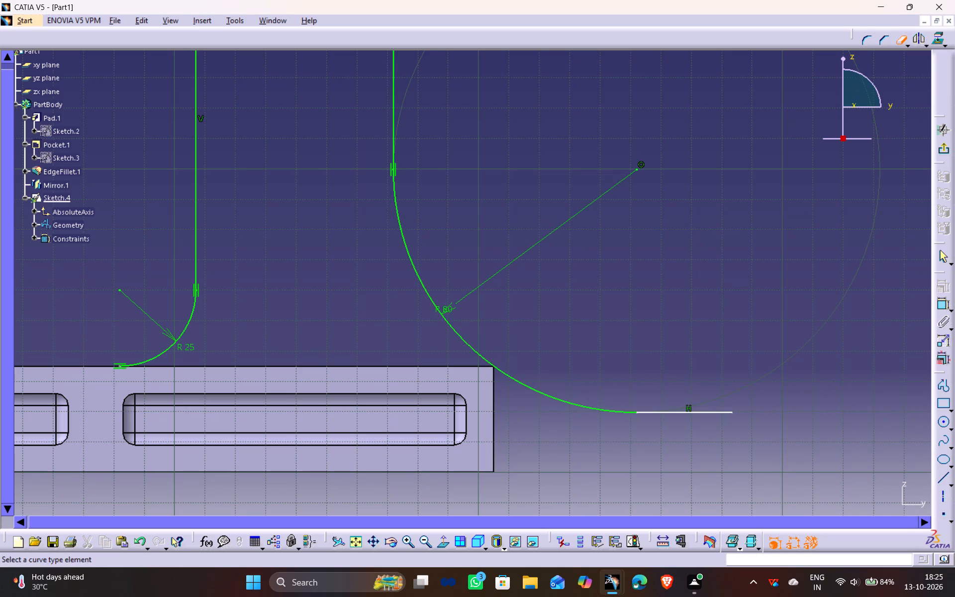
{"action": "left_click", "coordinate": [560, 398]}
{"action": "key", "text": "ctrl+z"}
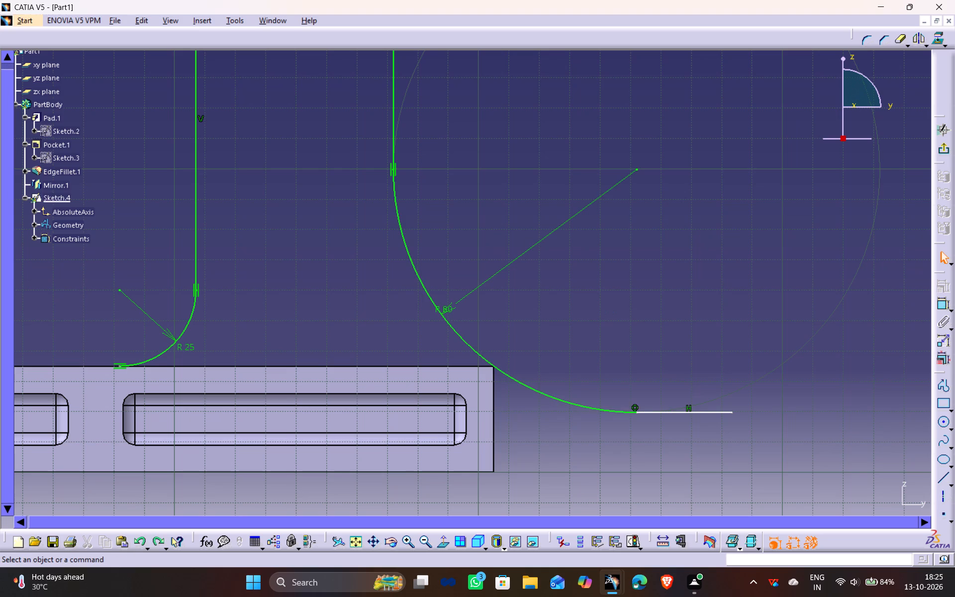
Delete the short horizontal line at the lower end of the 80 mm arc.
{"action": "left_click", "coordinate": [701, 414]}
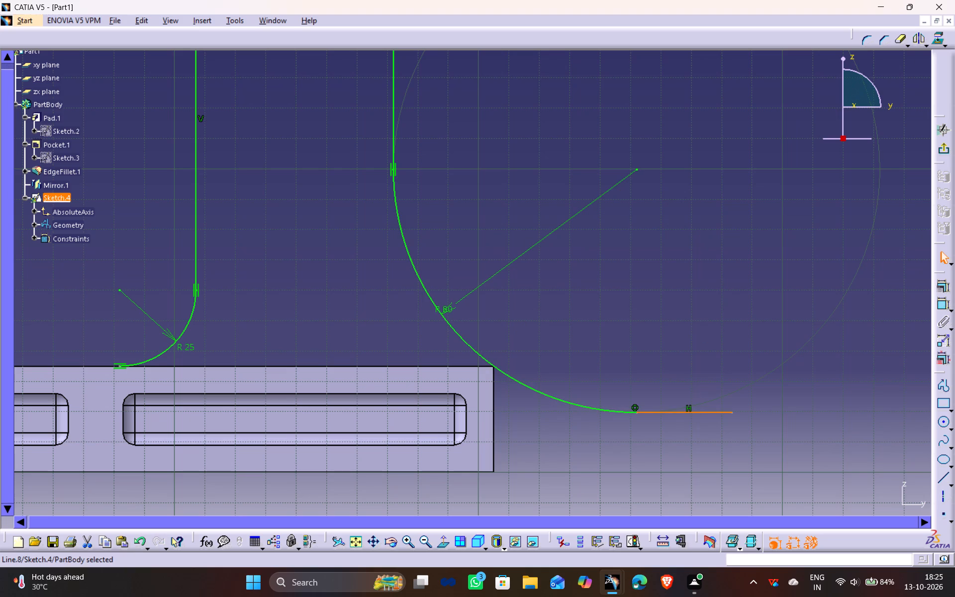
{"action": "left_click", "coordinate": [898, 42]}
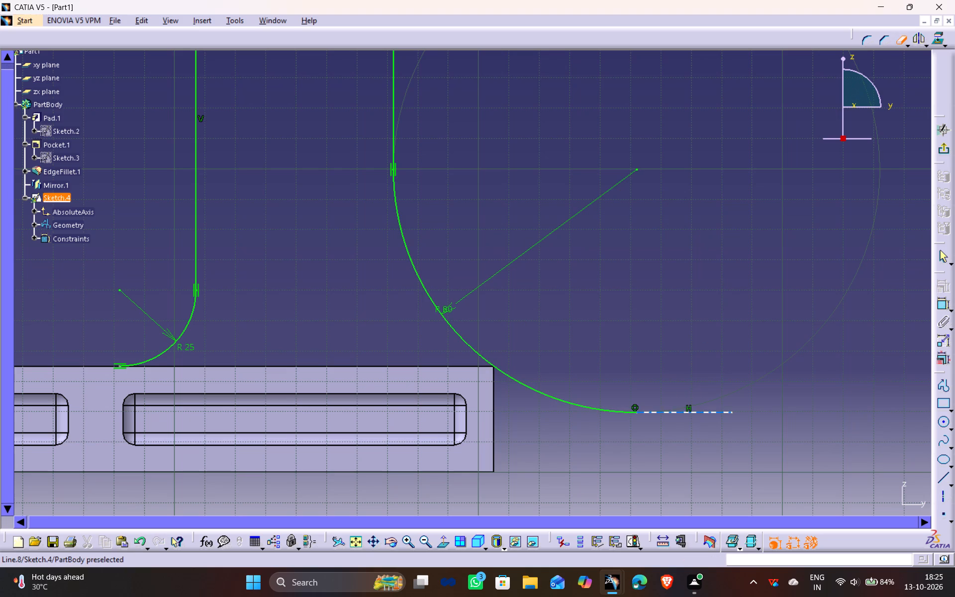
{"action": "left_click", "coordinate": [710, 411]}
{"action": "key", "text": "Delete"}
Draw a line along the block's top edge from the 25 mm arc's lower end to about H 214 mm, beyond the 80 mm arc.
{"action": "middle_click_drag", "start_coordinate": [531, 490], "coordinate": [525, 438], "text": "ctrl"}
{"action": "middle_click_drag", "start_coordinate": [535, 472], "coordinate": [520, 399]}
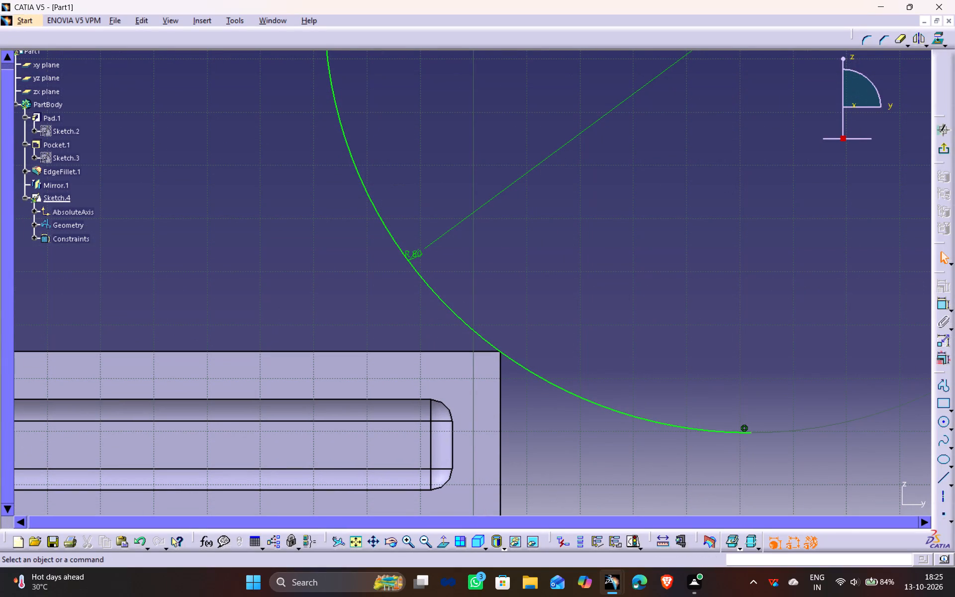
{"action": "middle_click_drag", "start_coordinate": [550, 298], "coordinate": [552, 332], "text": "ctrl"}
{"action": "middle_click_drag", "start_coordinate": [541, 367], "coordinate": [598, 375]}
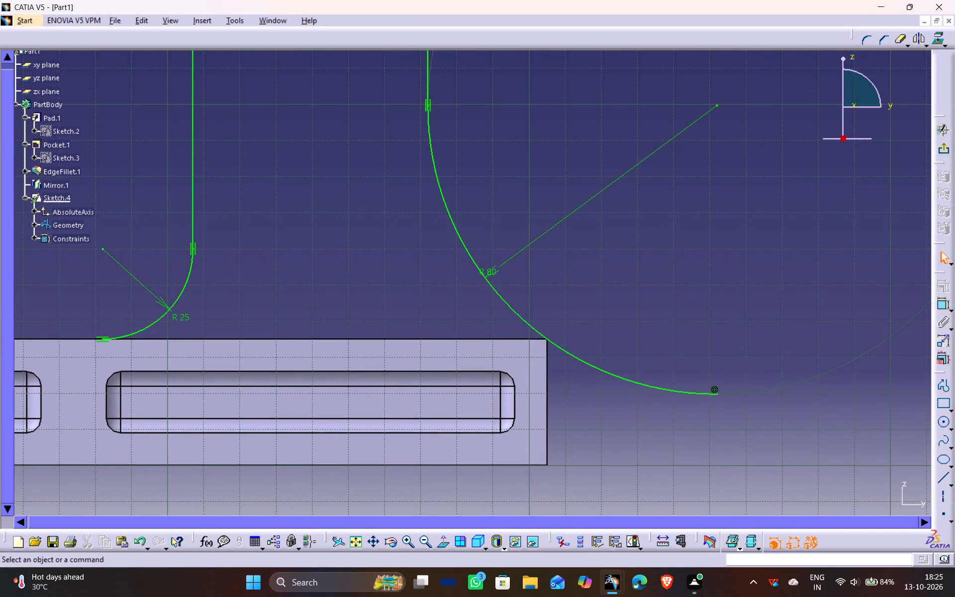
{"action": "left_click", "coordinate": [945, 481]}
{"action": "middle_click_drag", "start_coordinate": [174, 430], "coordinate": [264, 449]}
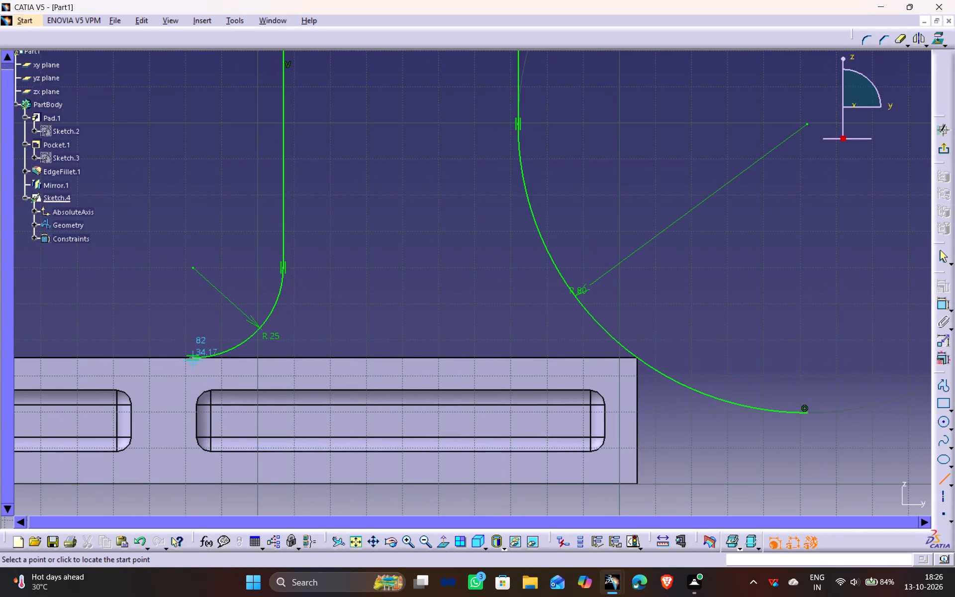
{"action": "left_click", "coordinate": [193, 357]}
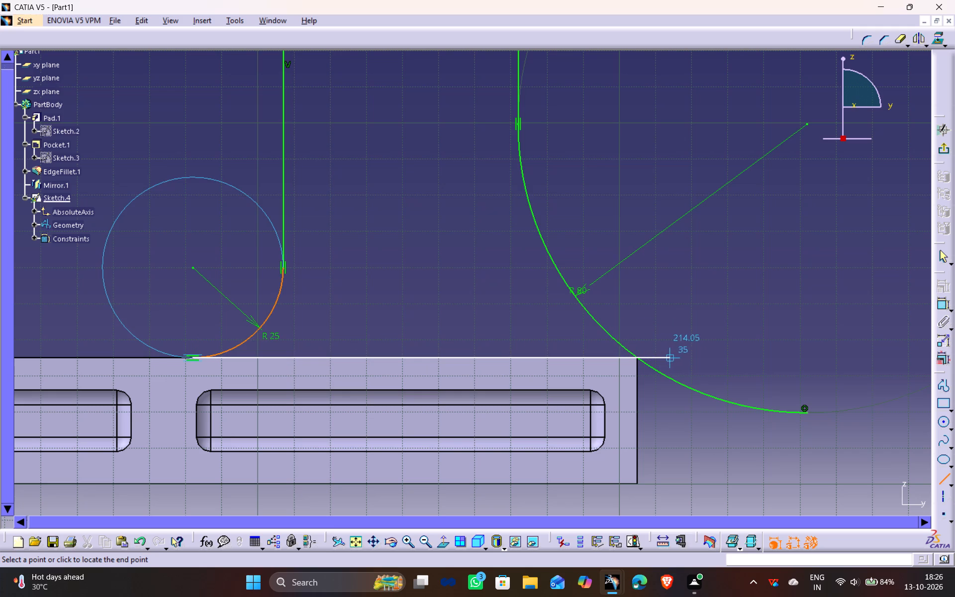
{"action": "left_click", "coordinate": [674, 361]}
{"action": "left_click", "coordinate": [682, 334]}
{"action": "key", "text": "Escape"}
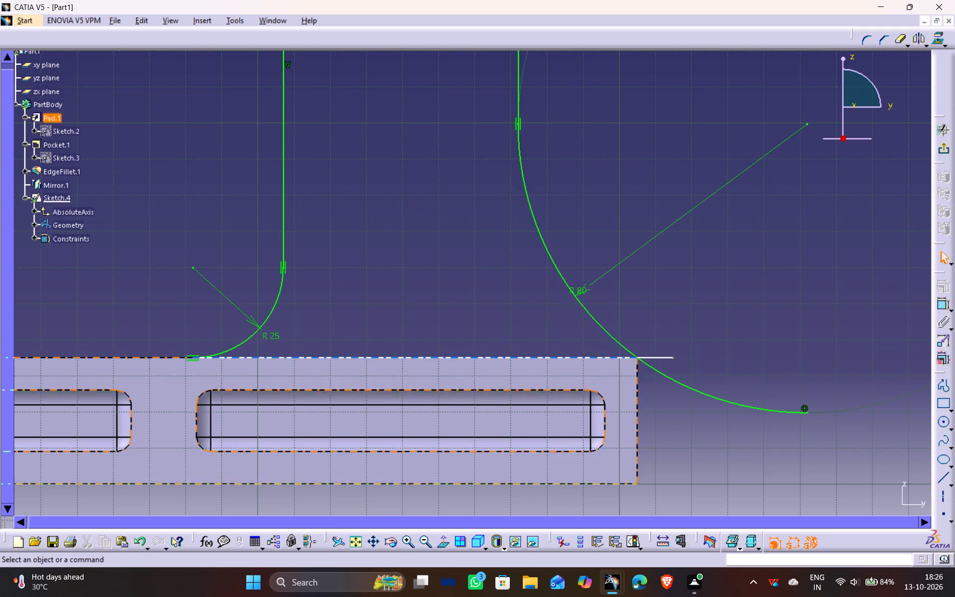
Pull the new bottom line off the block's top edge and constrain it to be coincident with that edge.
{"action": "left_click_drag", "start_coordinate": [452, 353], "coordinate": [452, 340]}
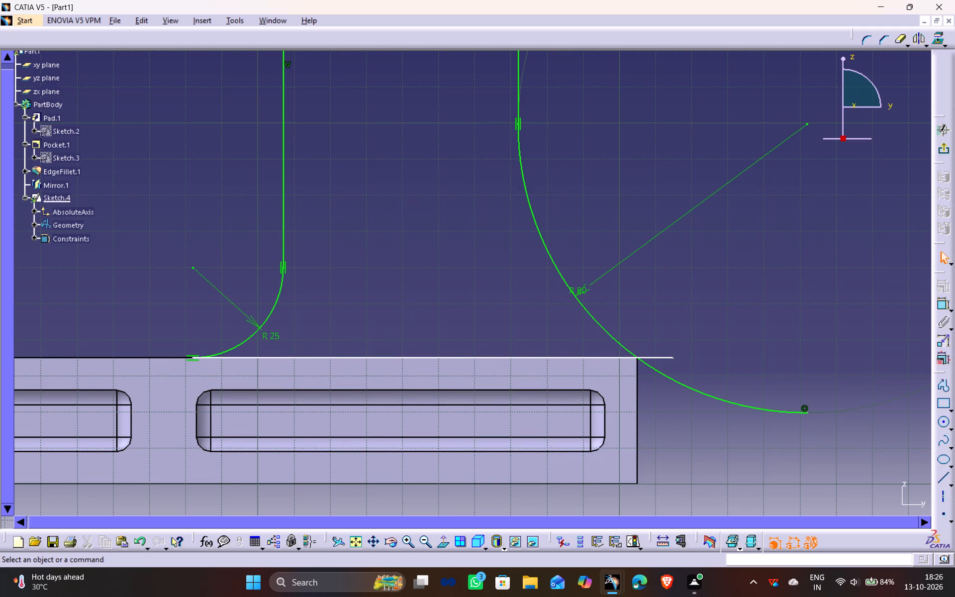
{"action": "left_click_drag", "start_coordinate": [450, 358], "coordinate": [452, 337]}
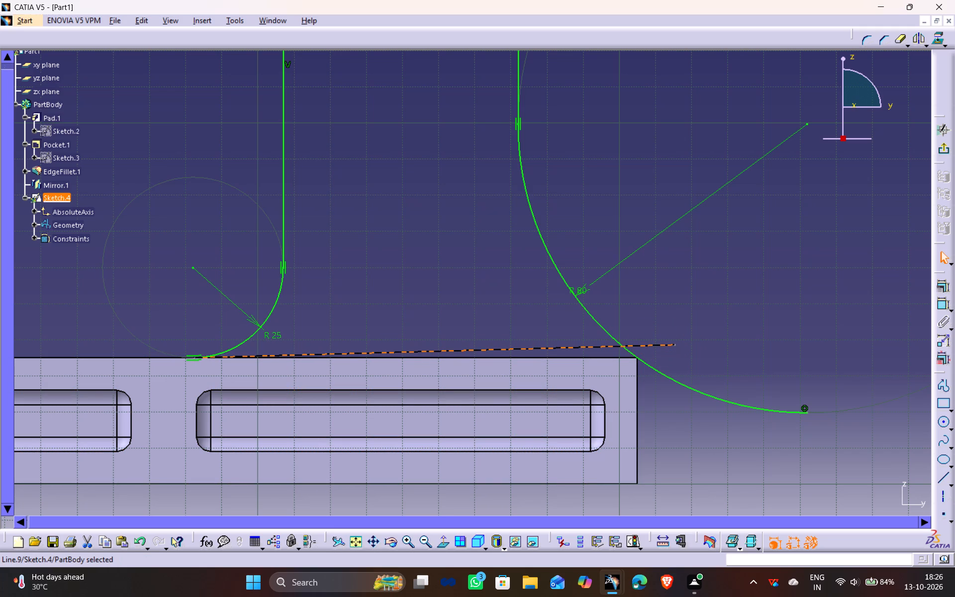
{"action": "left_click", "coordinate": [469, 357], "text": "ctrl"}
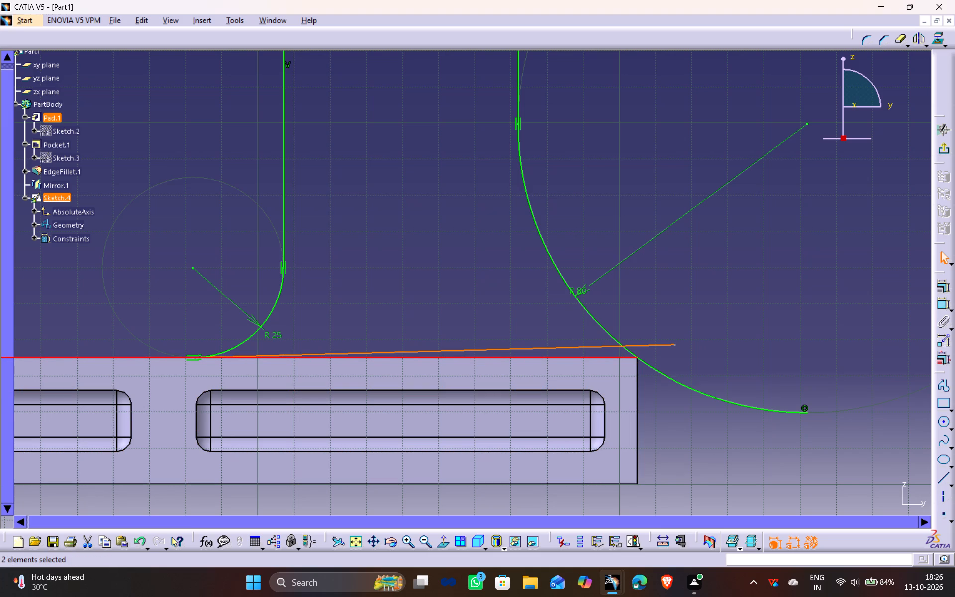
{"action": "left_click", "coordinate": [938, 286]}
{"action": "left_click", "coordinate": [882, 393]}
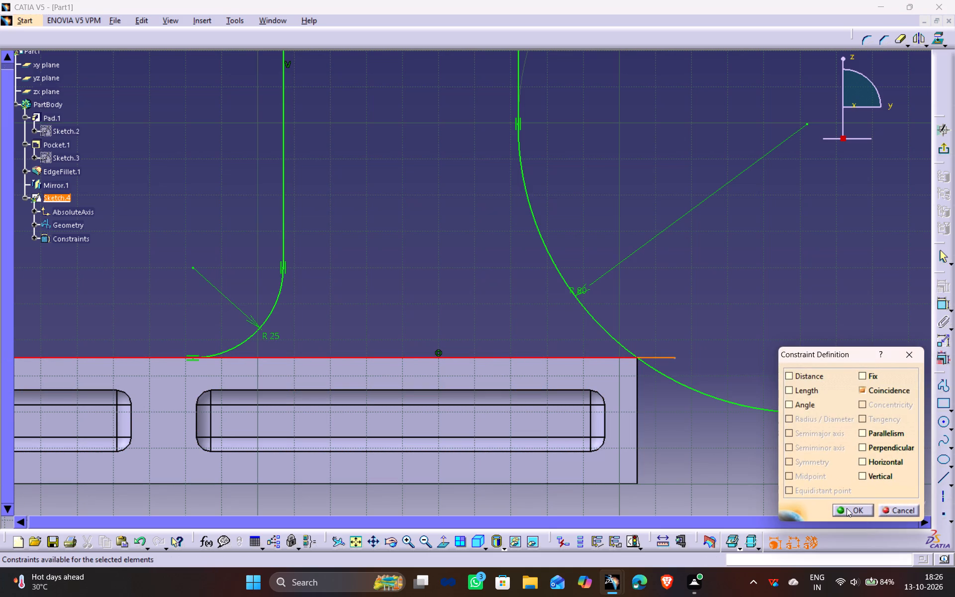
{"action": "left_click", "coordinate": [847, 508]}
{"action": "left_click", "coordinate": [658, 302]}
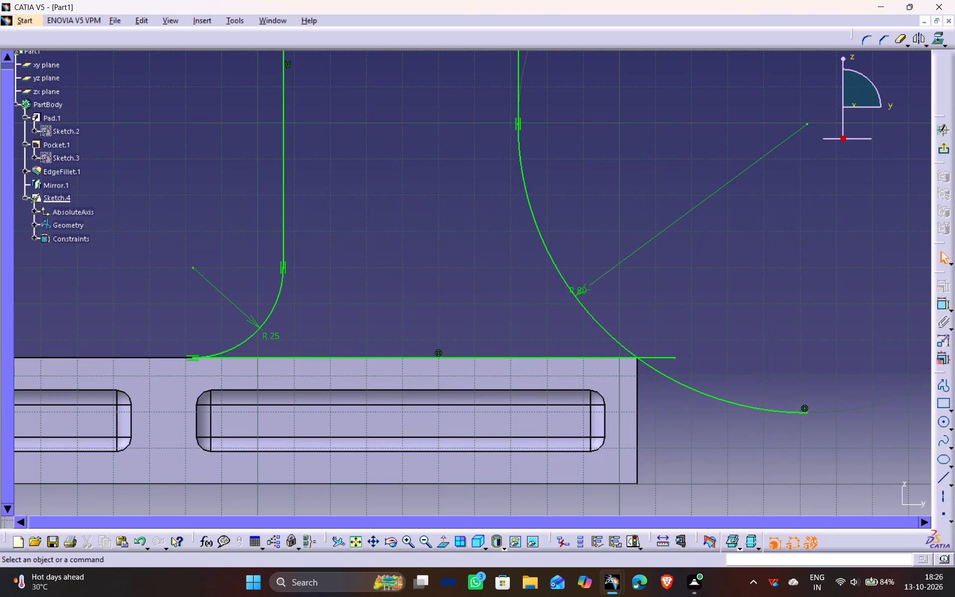
Quick-trim the bottom line's overhang and the 80 mm arc's tail so both end at the block's outer top corner.
{"action": "left_click", "coordinate": [903, 39]}
{"action": "left_click", "coordinate": [669, 357]}
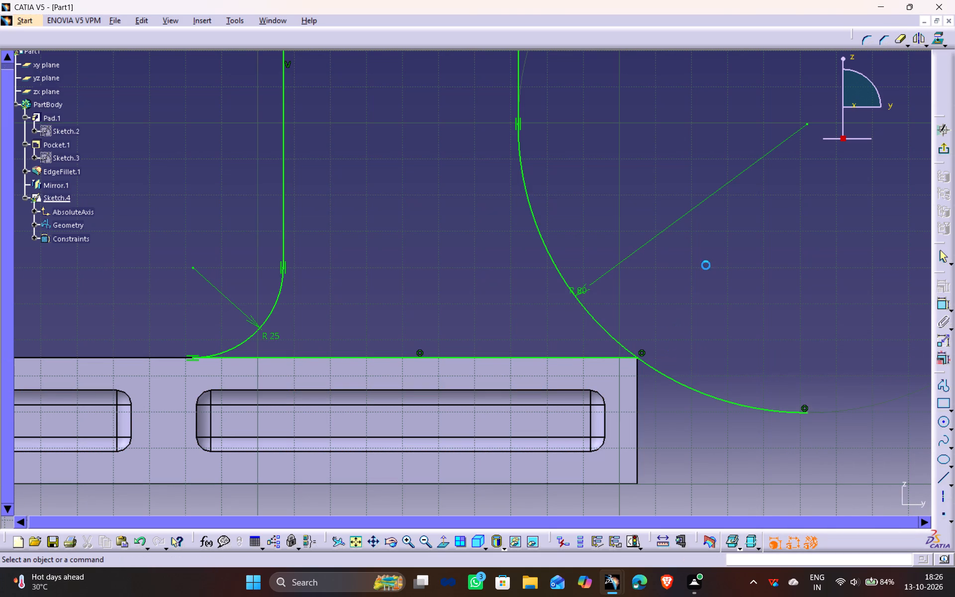
{"action": "left_click", "coordinate": [900, 39]}
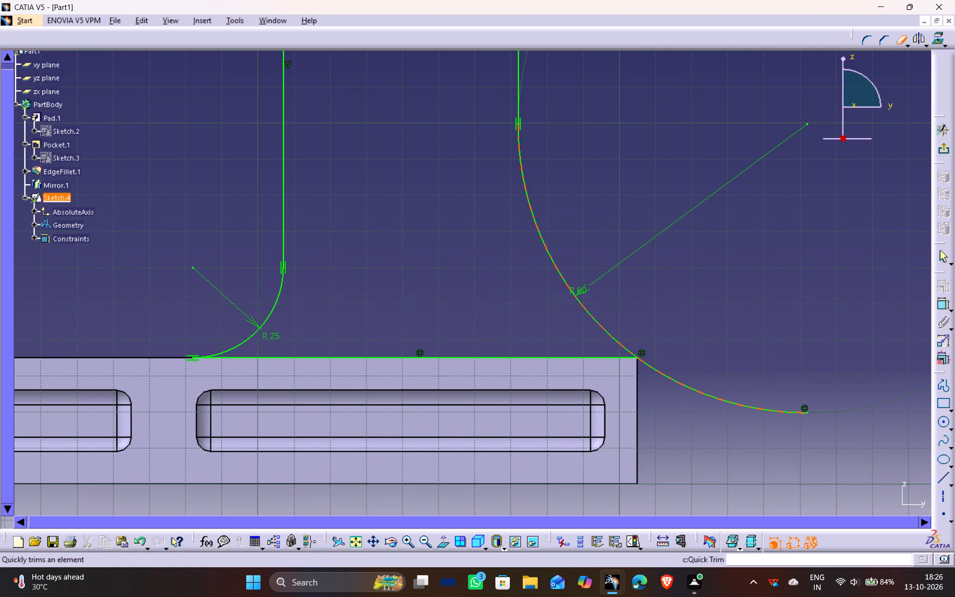
{"action": "left_click", "coordinate": [690, 391]}
{"action": "left_click", "coordinate": [695, 325]}
Constrain the short vertical line closing the profile's upper arm to be coincident with the sketch's vertical axis.
{"action": "middle_click_drag", "start_coordinate": [320, 191], "coordinate": [325, 259], "text": "ctrl"}
{"action": "middle_click_drag", "start_coordinate": [392, 221], "coordinate": [385, 302]}
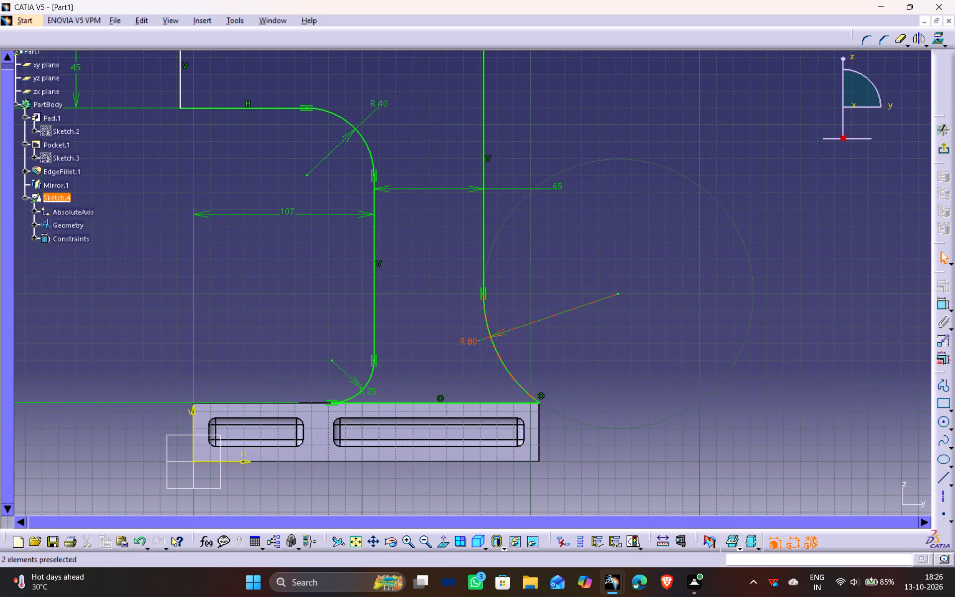
{"action": "middle_click_drag", "start_coordinate": [452, 245], "coordinate": [458, 279], "text": "ctrl"}
{"action": "middle_click_drag", "start_coordinate": [452, 240], "coordinate": [460, 348]}
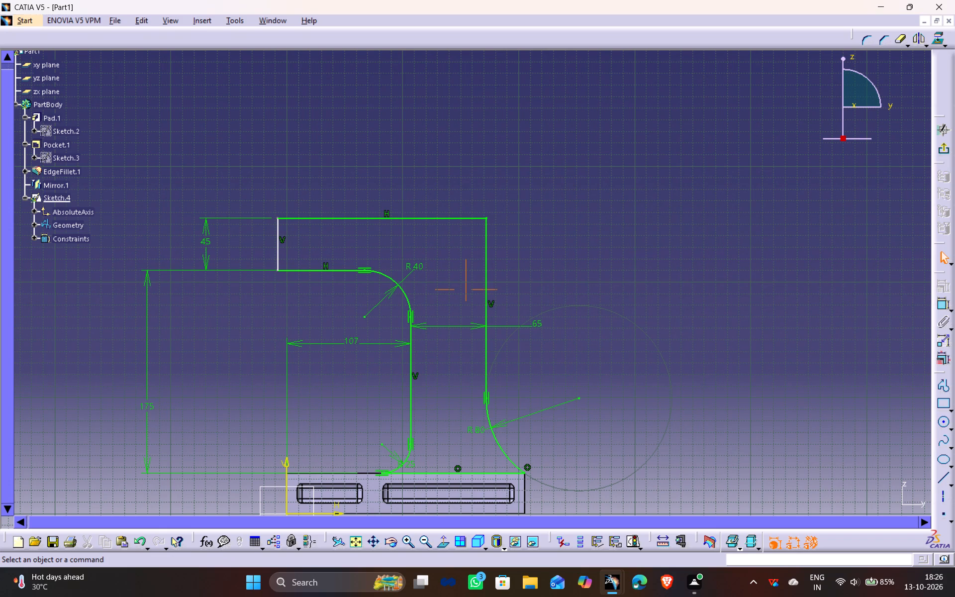
{"action": "left_click", "coordinate": [276, 245]}
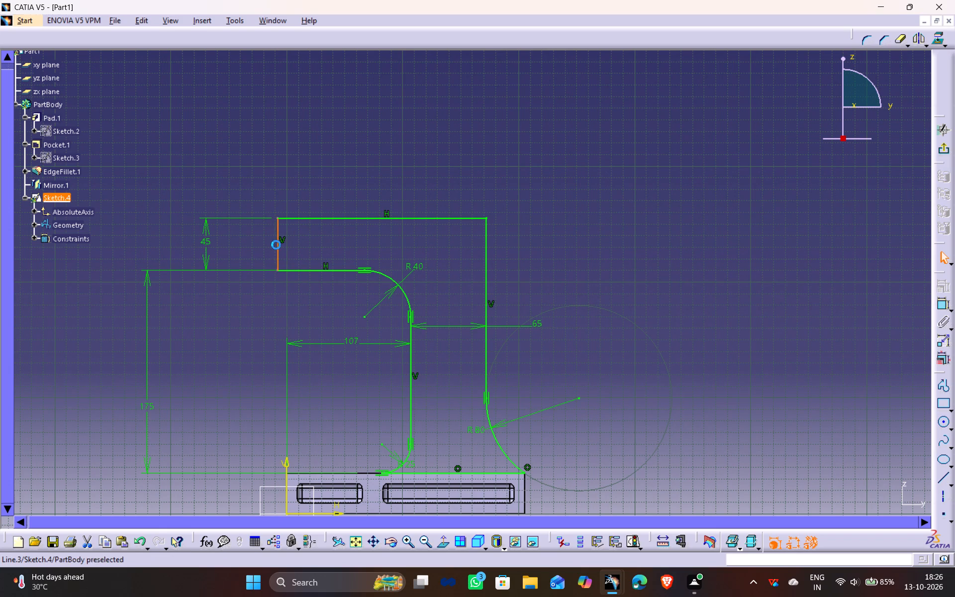
{"action": "left_click", "coordinate": [288, 469], "text": "ctrl"}
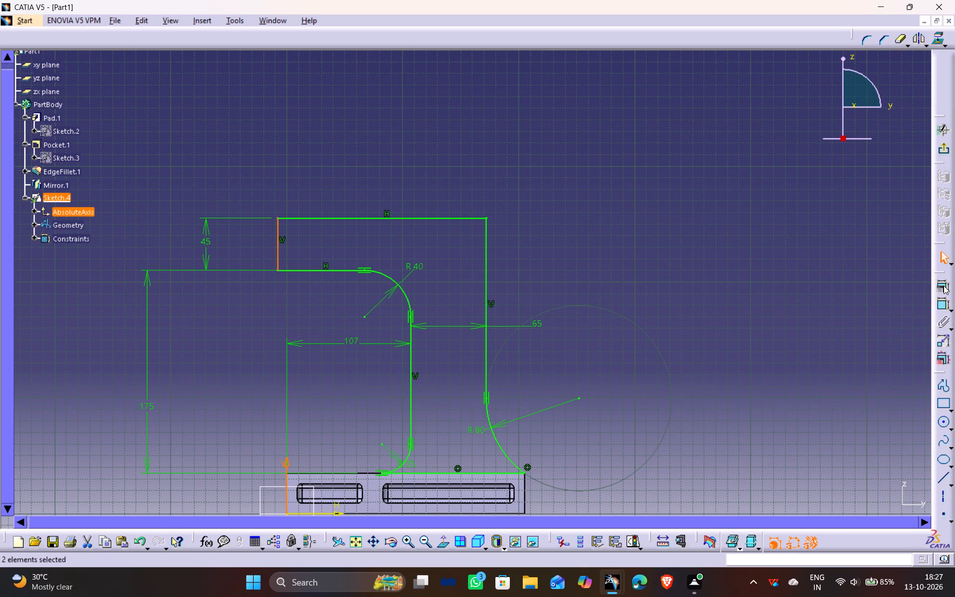
{"action": "left_click", "coordinate": [944, 286]}
{"action": "left_click", "coordinate": [889, 389]}
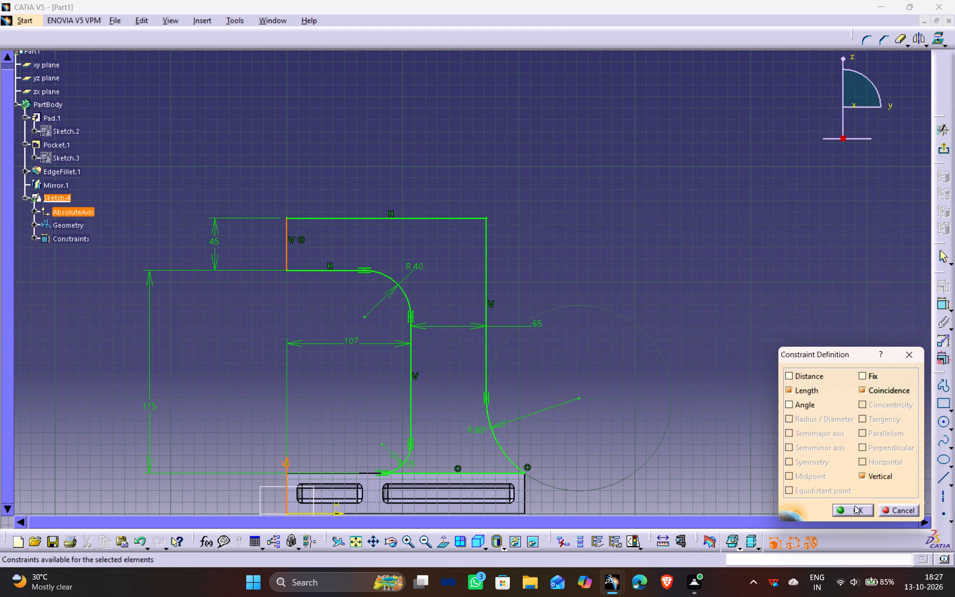
{"action": "left_click", "coordinate": [855, 505]}
{"action": "left_click", "coordinate": [671, 356]}
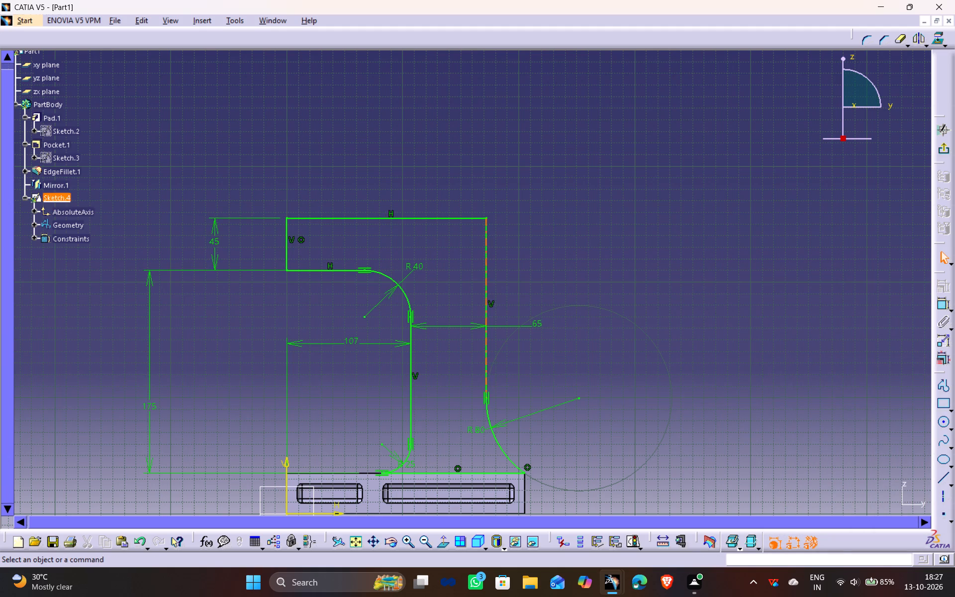
Round the corner between the profile's top horizontal line and outer vertical line with a radius of about 80 mm.
{"action": "middle_click_drag", "start_coordinate": [477, 274], "coordinate": [456, 375]}
{"action": "left_click", "coordinate": [425, 320]}
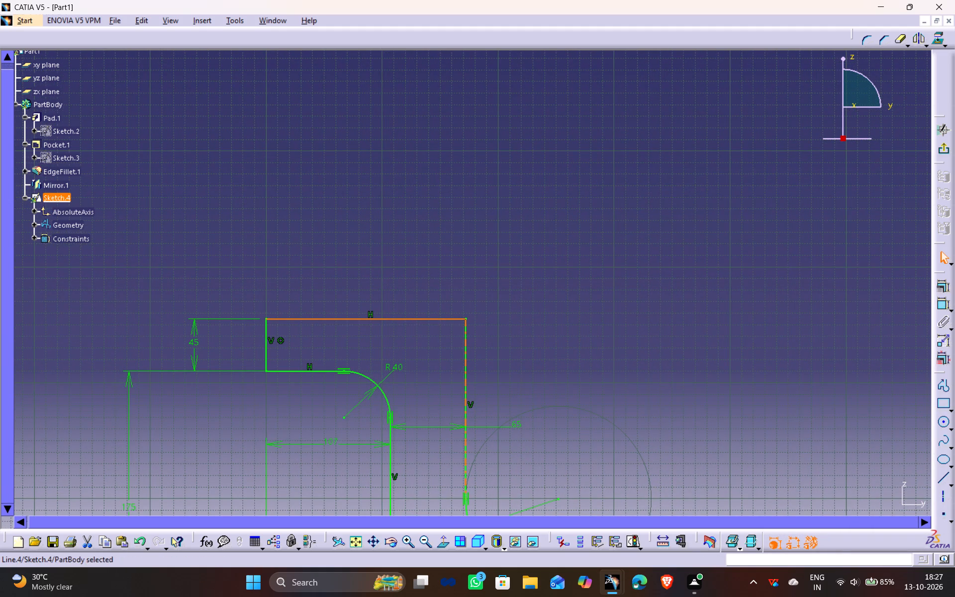
{"action": "left_click", "coordinate": [466, 344], "text": "ctrl"}
{"action": "left_click", "coordinate": [871, 32]}
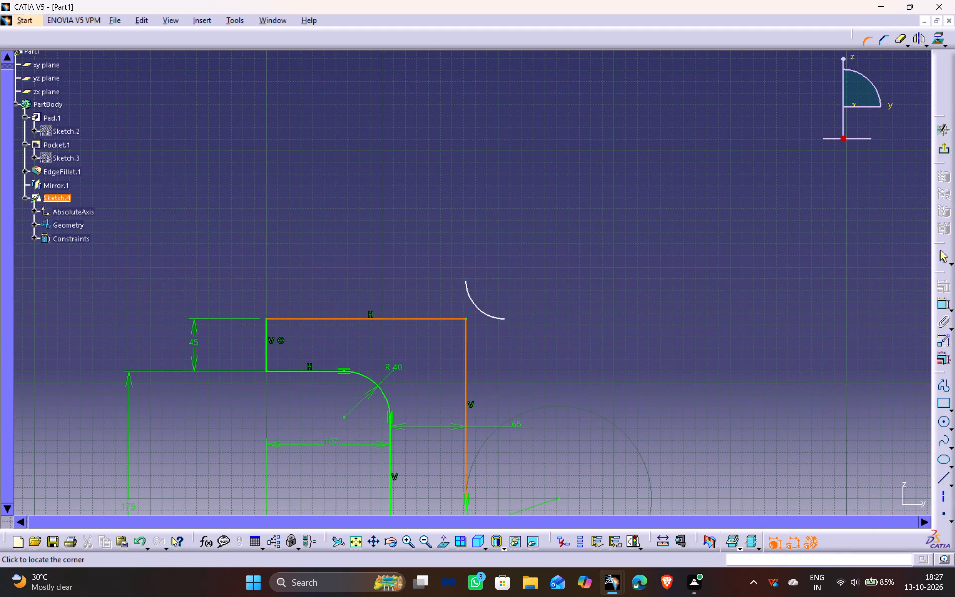
{"action": "left_click", "coordinate": [443, 352]}
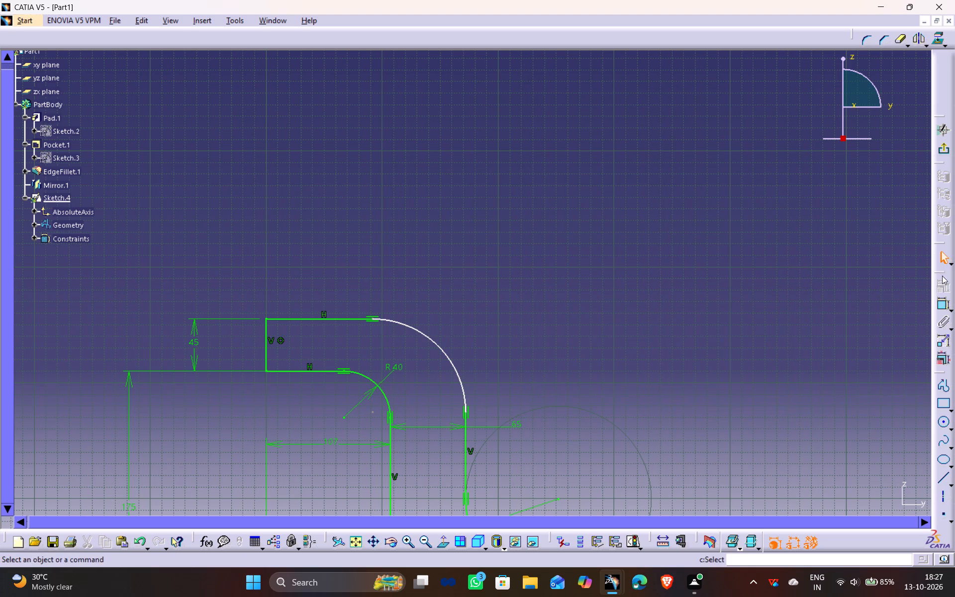
Dimension the upper outer corner arc's radius and set it to 80 mm.
{"action": "left_click", "coordinate": [936, 306]}
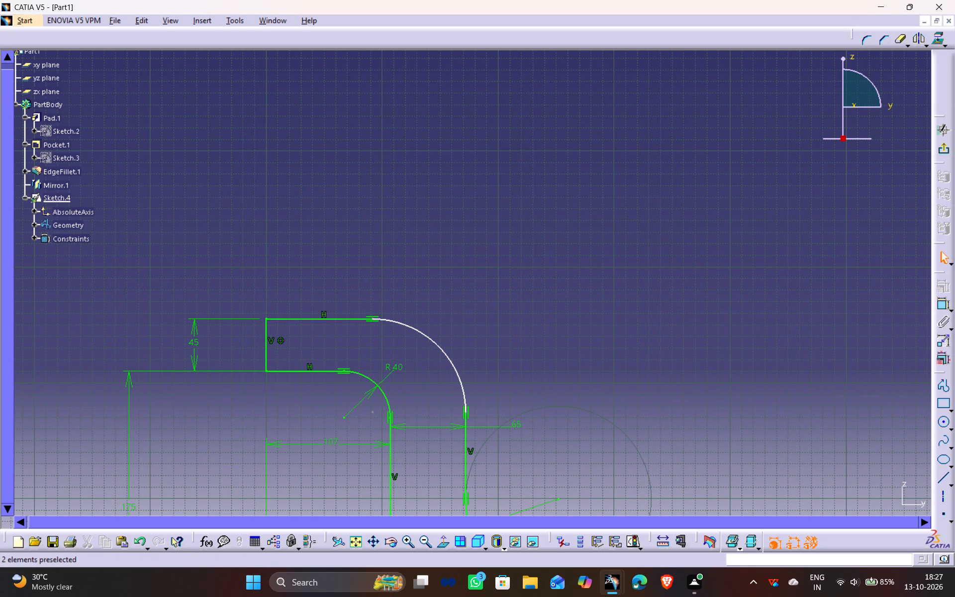
{"action": "left_click", "coordinate": [435, 345]}
{"action": "left_click", "coordinate": [438, 343]}
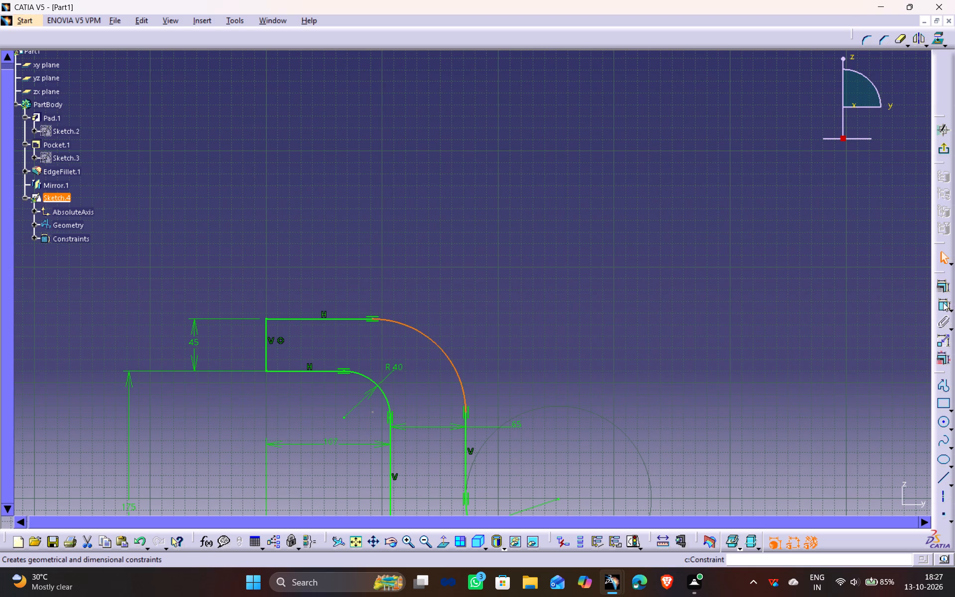
{"action": "left_click", "coordinate": [943, 302]}
{"action": "left_click", "coordinate": [442, 328]}
{"action": "double_click", "coordinate": [446, 324]}
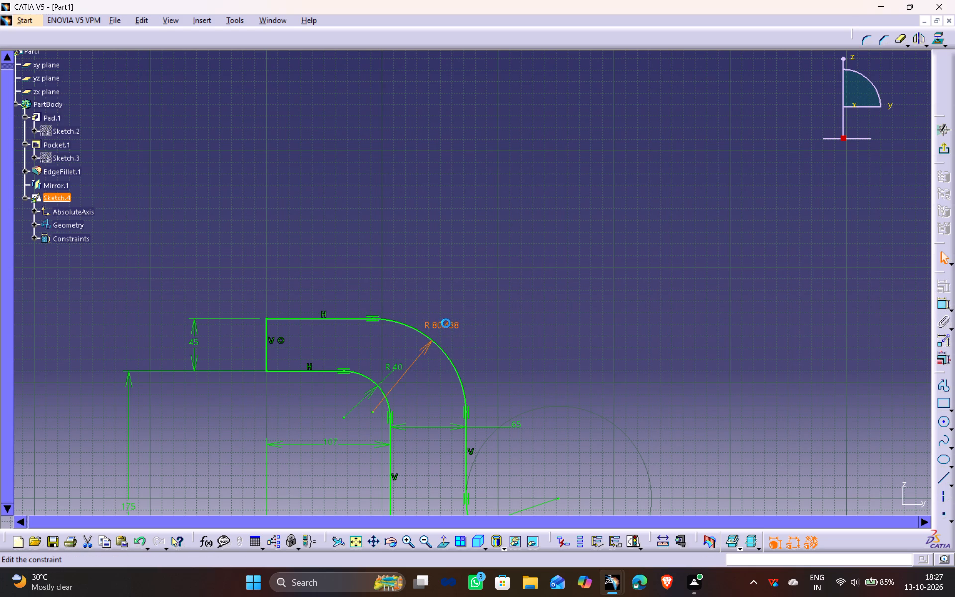
{"action": "type", "text": "80"}
{"action": "key", "text": "Return"}
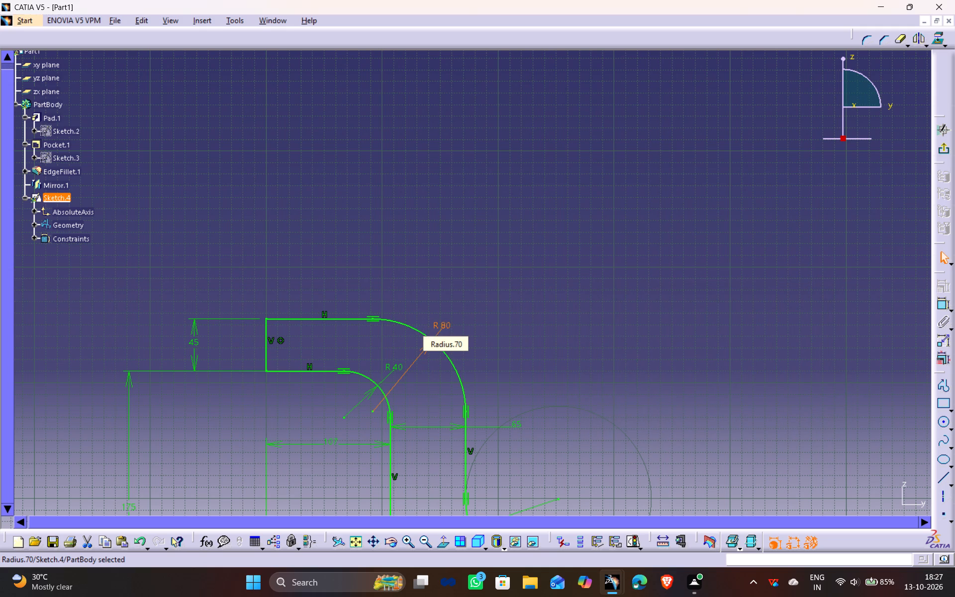
{"action": "left_click", "coordinate": [448, 285]}
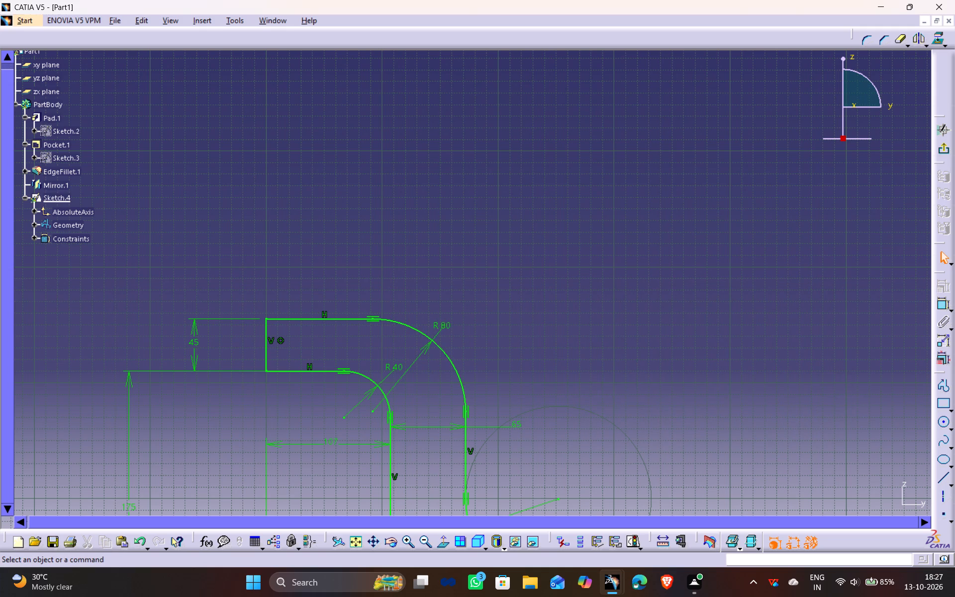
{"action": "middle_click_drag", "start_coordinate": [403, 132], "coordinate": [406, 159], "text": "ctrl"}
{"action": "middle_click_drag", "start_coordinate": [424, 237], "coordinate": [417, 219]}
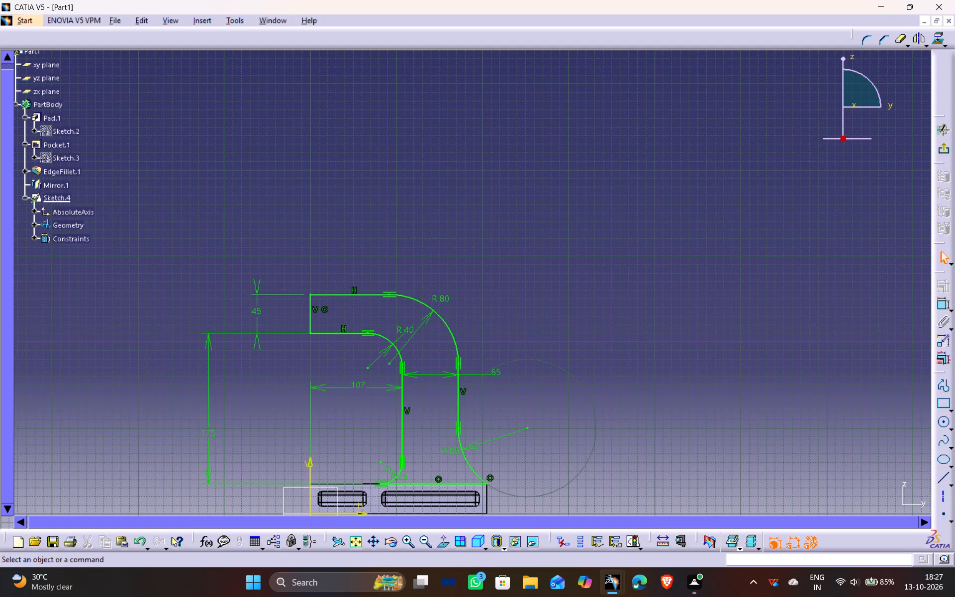
Leave the sketch and pad the closed upright profile with a length of 45/2 (22.5 mm) and mirrored extent.
{"action": "middle_click_drag", "start_coordinate": [562, 365], "coordinate": [549, 326]}
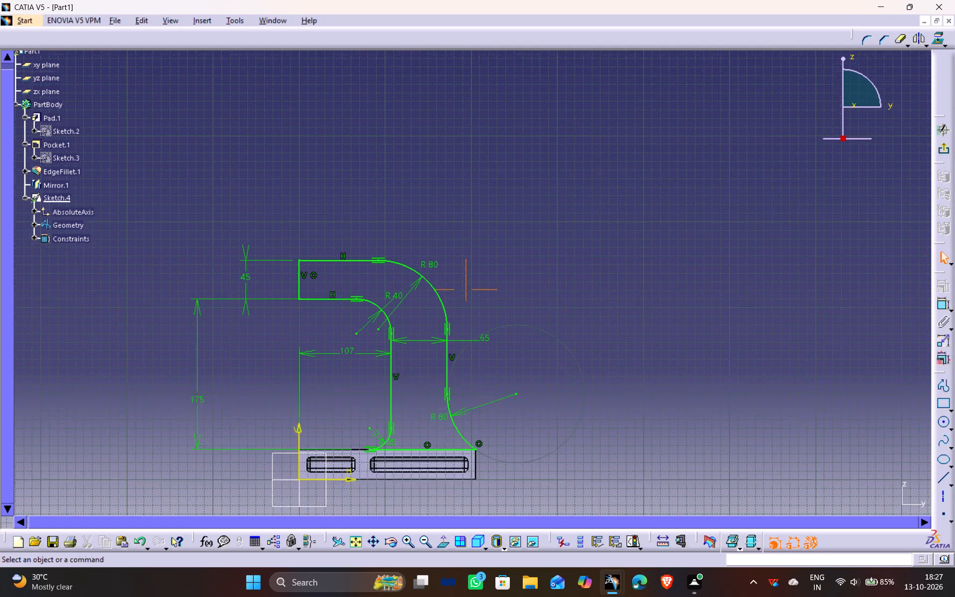
{"action": "middle_click_drag", "start_coordinate": [549, 326], "coordinate": [548, 322]}
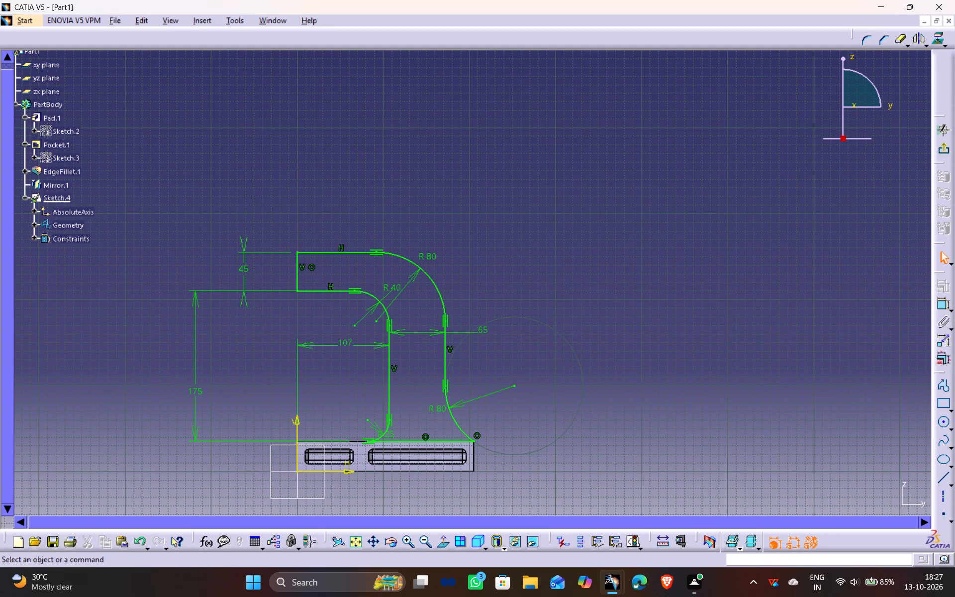
{"action": "left_click", "coordinate": [939, 148]}
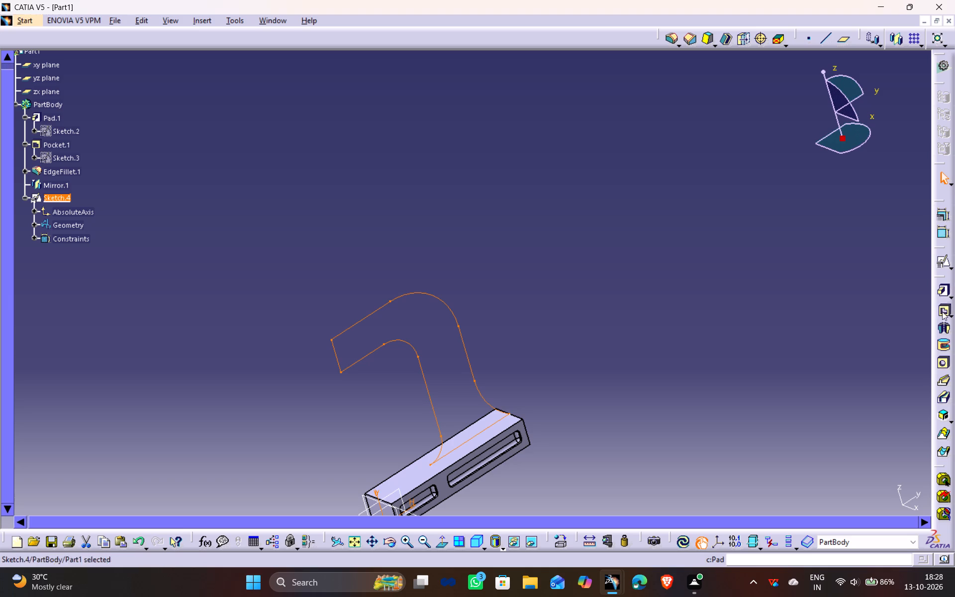
{"action": "left_click", "coordinate": [944, 290]}
{"action": "middle_click_drag", "start_coordinate": [581, 389], "coordinate": [568, 360]}
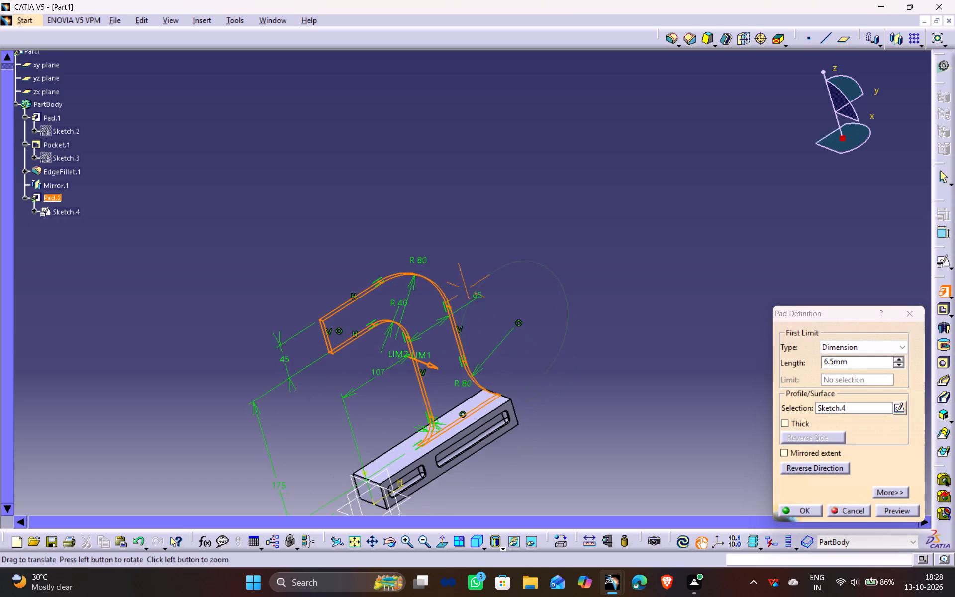
{"action": "middle_click_drag", "start_coordinate": [568, 360], "coordinate": [565, 350]}
{"action": "left_click_drag", "start_coordinate": [834, 361], "coordinate": [787, 364]}
{"action": "left_click_drag", "start_coordinate": [863, 361], "coordinate": [768, 368]}
{"action": "type", "text": "45"}
{"action": "type", "text": "/2"}
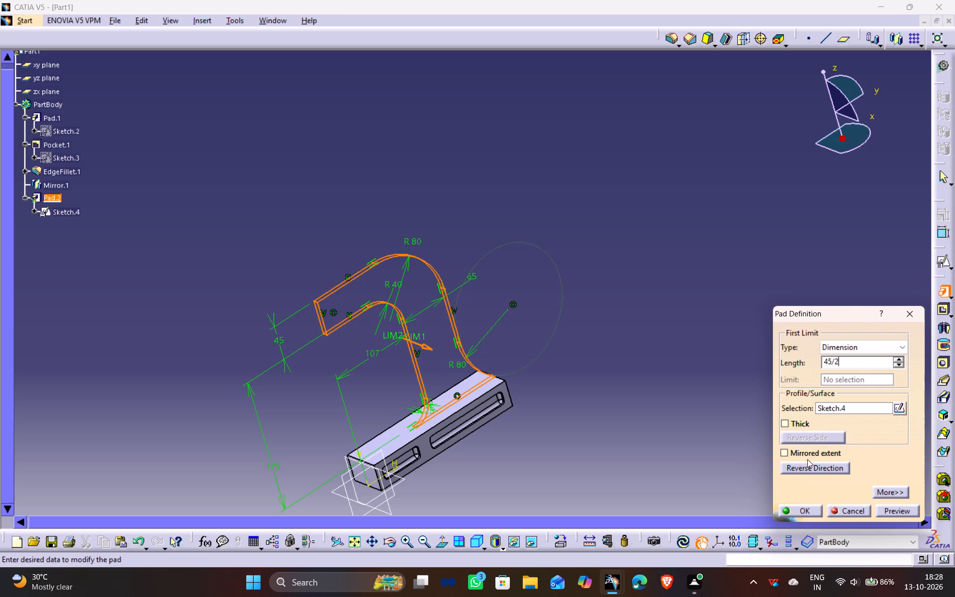
{"action": "left_click", "coordinate": [807, 459]}
{"action": "left_click", "coordinate": [906, 508]}
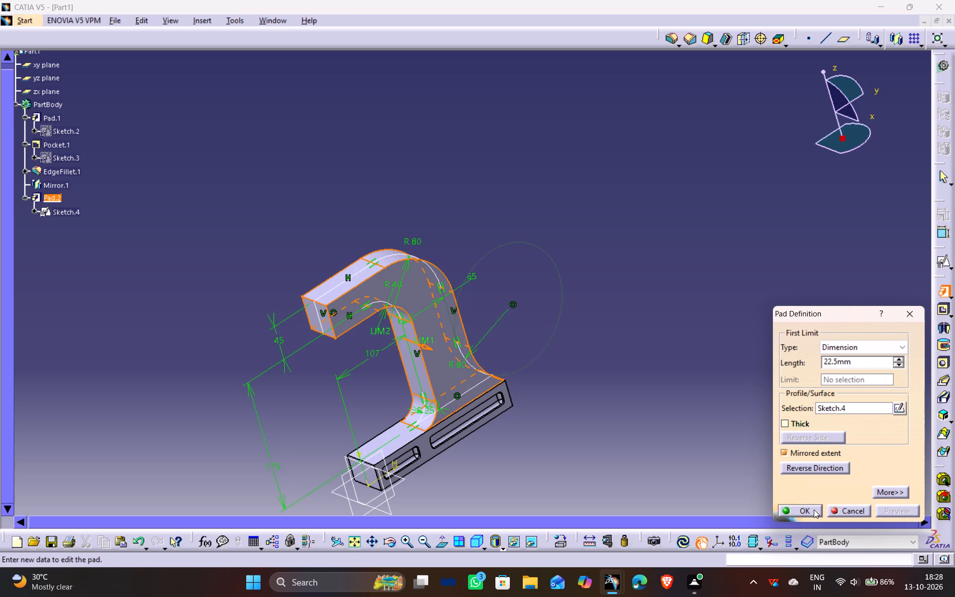
{"action": "left_click", "coordinate": [814, 509]}
{"action": "left_click", "coordinate": [631, 390]}
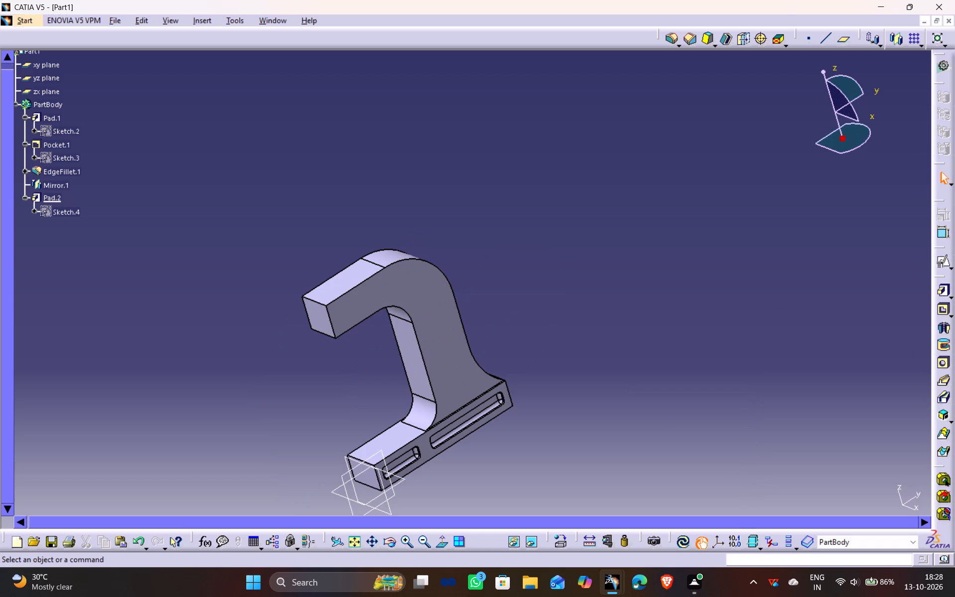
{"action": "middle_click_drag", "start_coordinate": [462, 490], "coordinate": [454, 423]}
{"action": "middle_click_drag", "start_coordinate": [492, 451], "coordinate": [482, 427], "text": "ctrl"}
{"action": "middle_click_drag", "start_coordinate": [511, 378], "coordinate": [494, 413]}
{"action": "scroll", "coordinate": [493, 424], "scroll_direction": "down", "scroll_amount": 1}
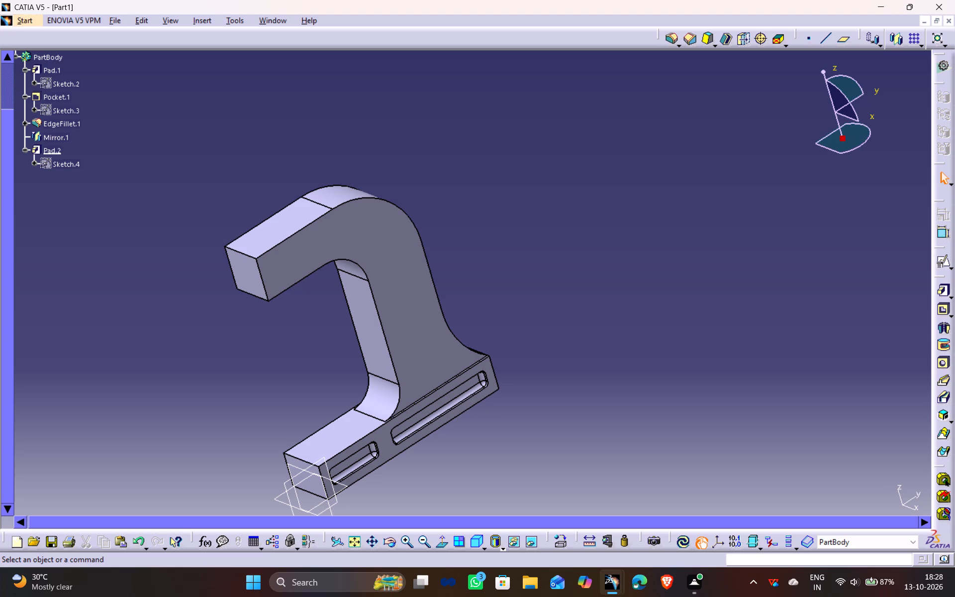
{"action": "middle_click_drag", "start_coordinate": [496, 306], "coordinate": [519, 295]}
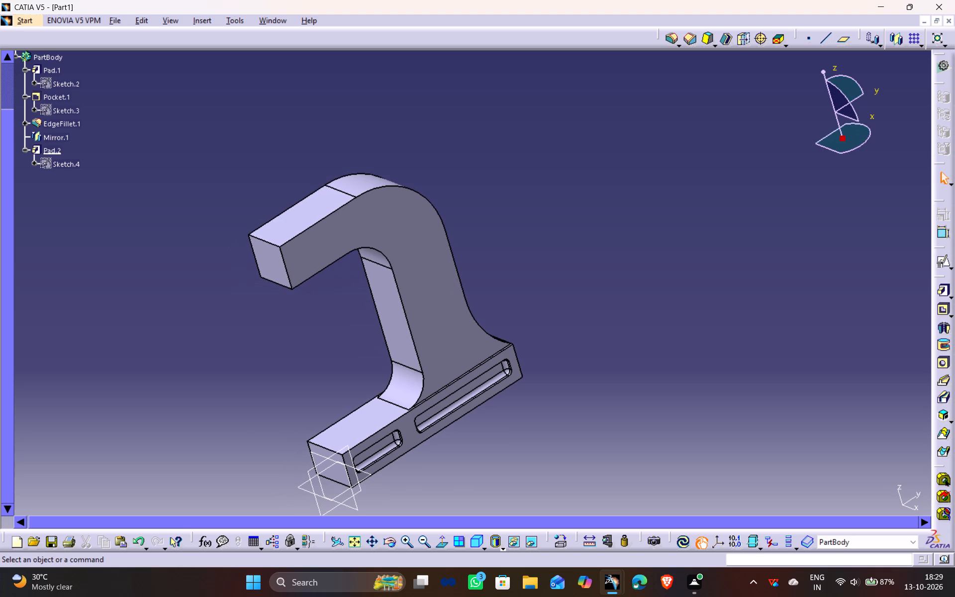
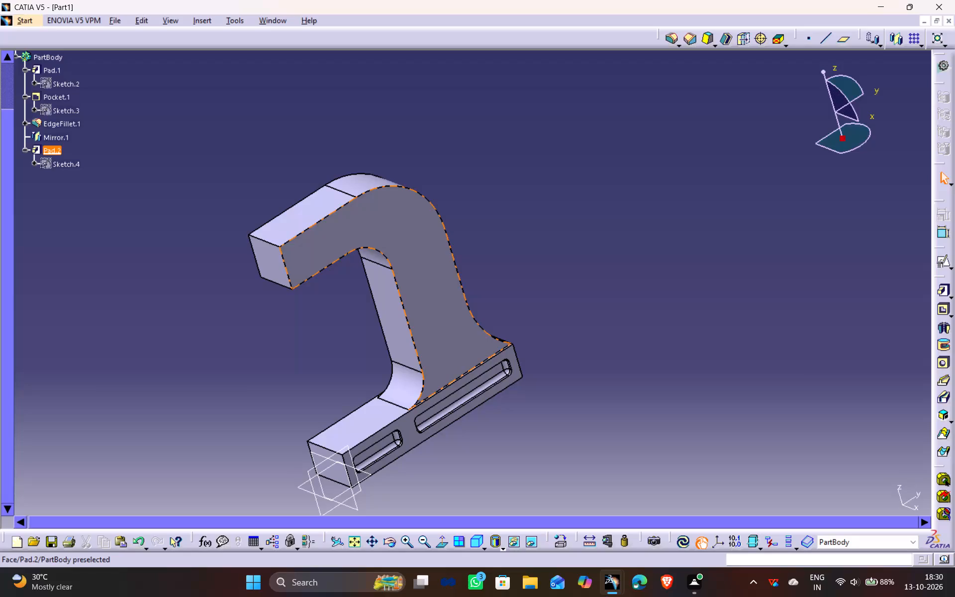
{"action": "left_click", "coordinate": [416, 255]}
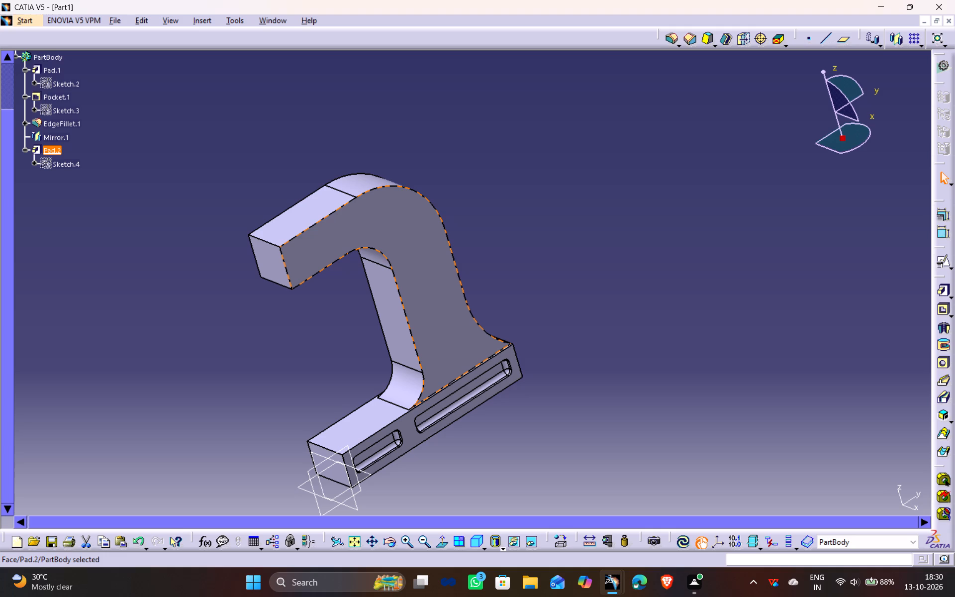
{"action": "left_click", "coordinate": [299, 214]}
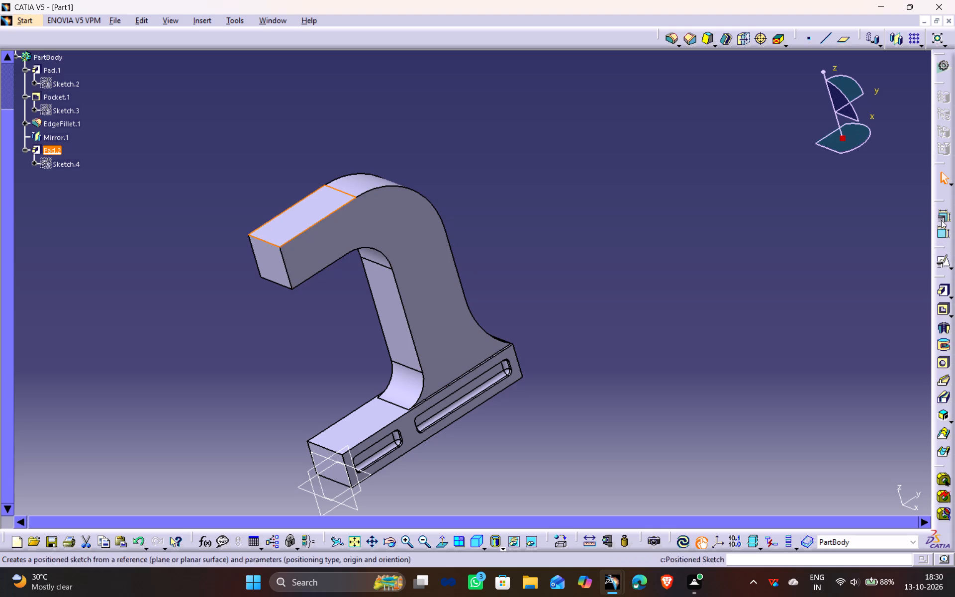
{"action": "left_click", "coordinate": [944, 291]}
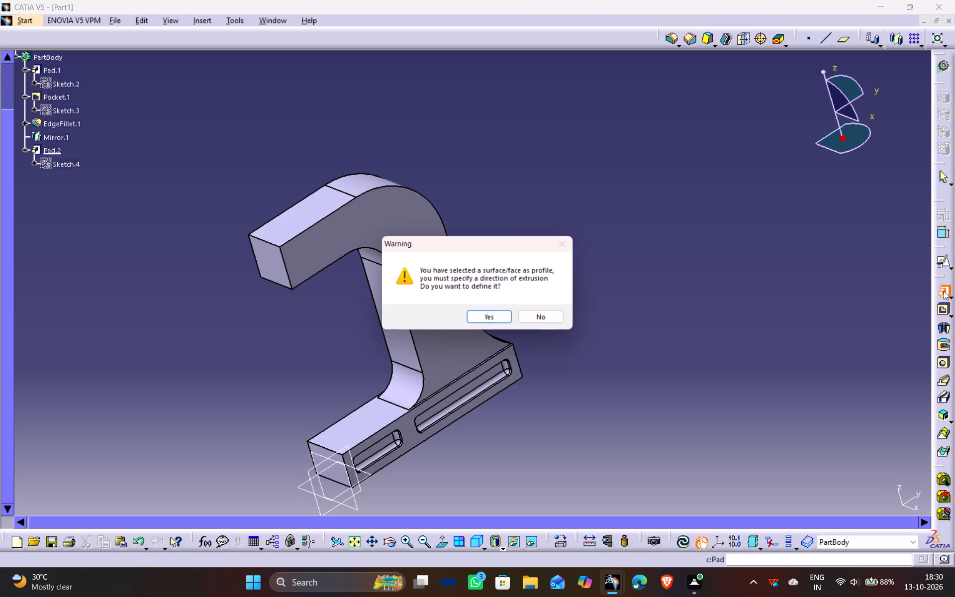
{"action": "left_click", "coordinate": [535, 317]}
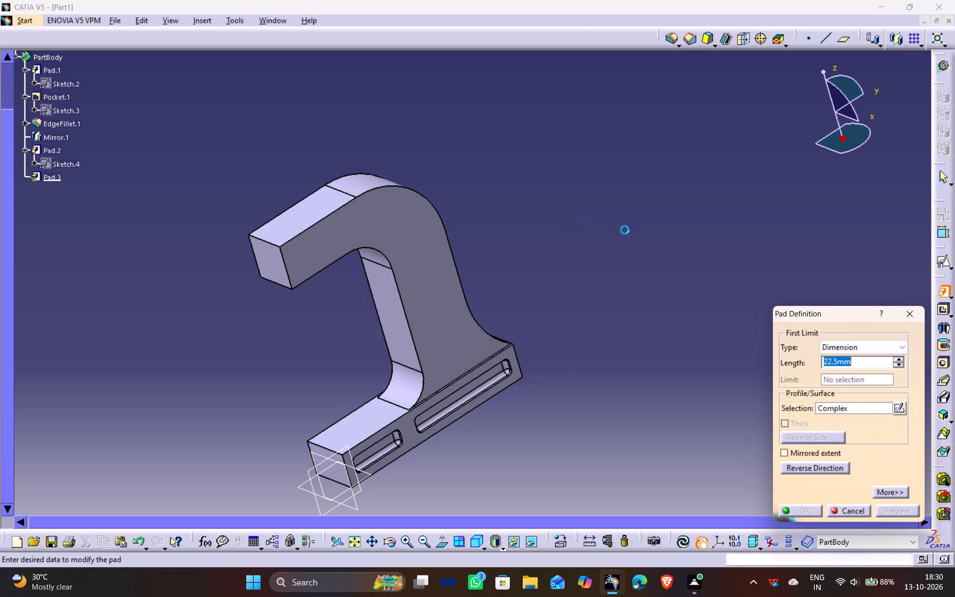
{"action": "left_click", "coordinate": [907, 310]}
Create a positioned sketch on the flat top face of the upper arm, with the H direction reversed and the axes swapped.
{"action": "left_click", "coordinate": [942, 262]}
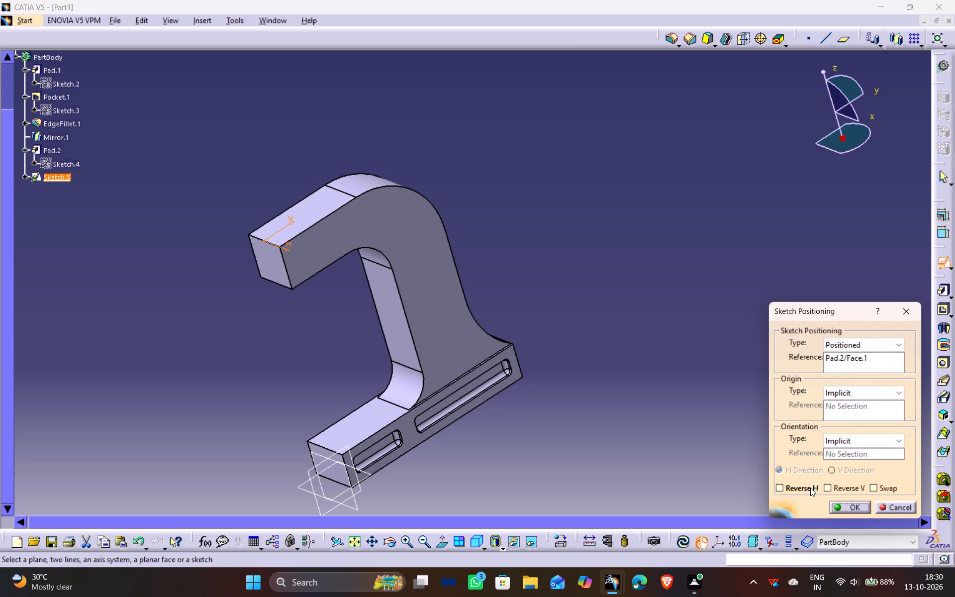
{"action": "left_click", "coordinate": [810, 488]}
{"action": "left_click", "coordinate": [885, 483]}
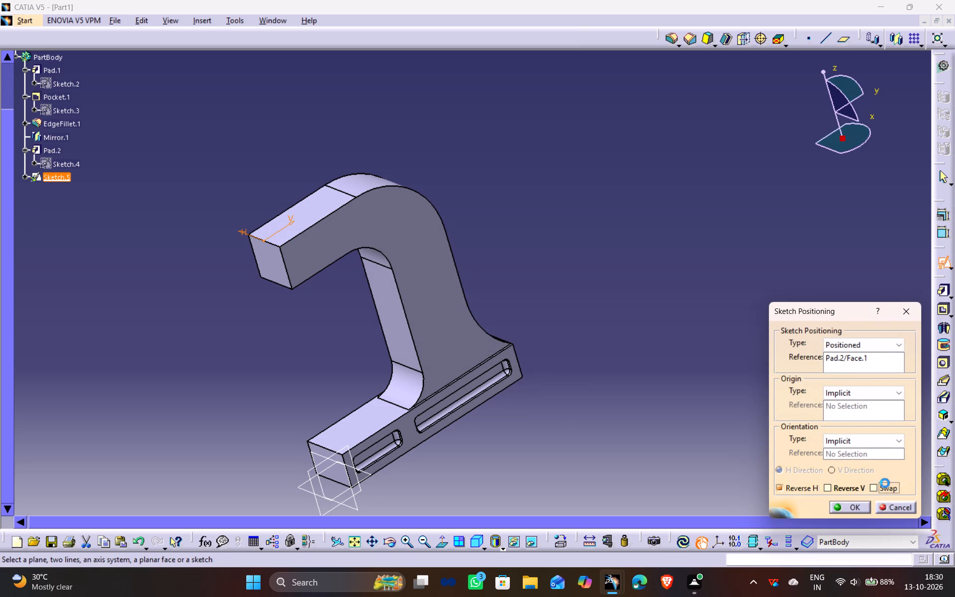
{"action": "left_click", "coordinate": [861, 502]}
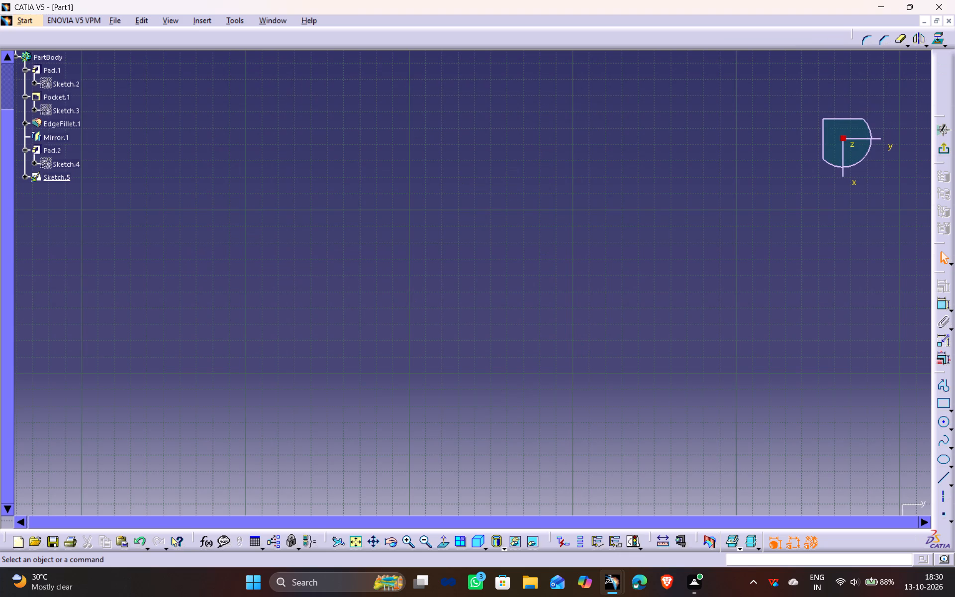
Sketch a circle about 39 mm in diameter centred on the horizontal axis, about 35 mm from the vertical axis.
{"action": "middle_click_drag", "start_coordinate": [503, 264], "coordinate": [501, 274]}
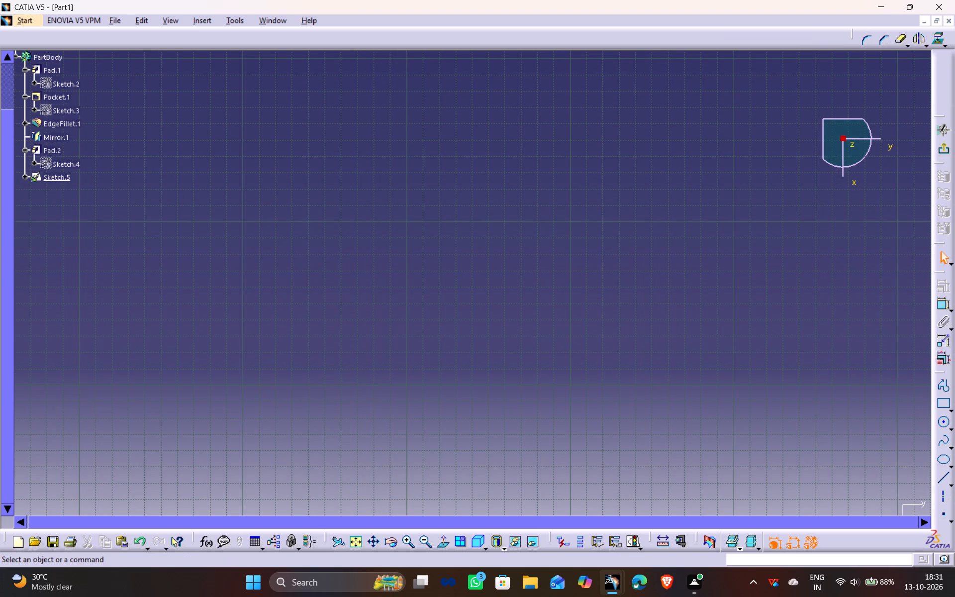
{"action": "left_click", "coordinate": [356, 538]}
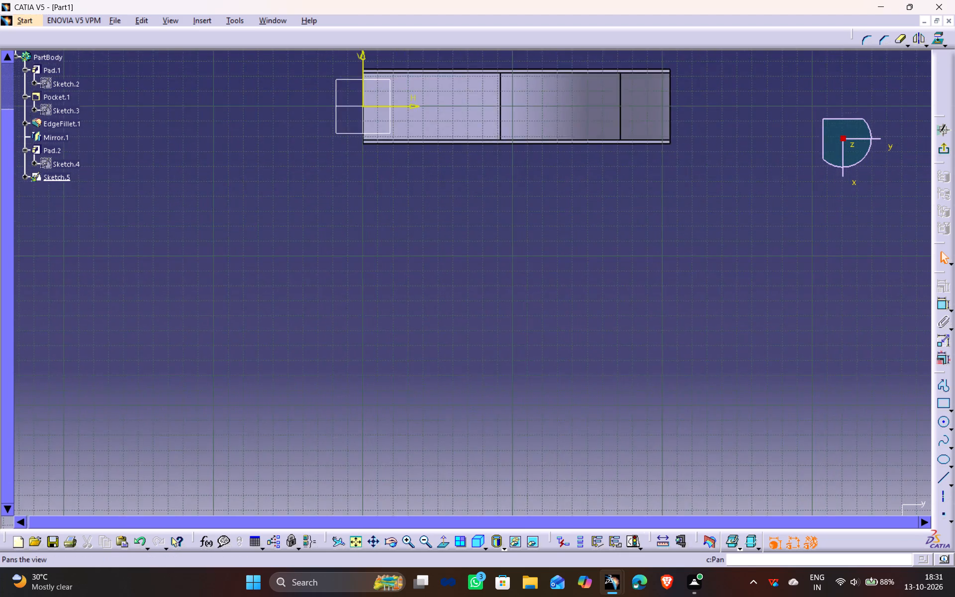
{"action": "scroll", "coordinate": [477, 303], "scroll_direction": "down", "scroll_amount": 1}
{"action": "middle_click_drag", "start_coordinate": [446, 398], "coordinate": [440, 335], "text": "ctrl"}
{"action": "middle_click_drag", "start_coordinate": [394, 373], "coordinate": [567, 363]}
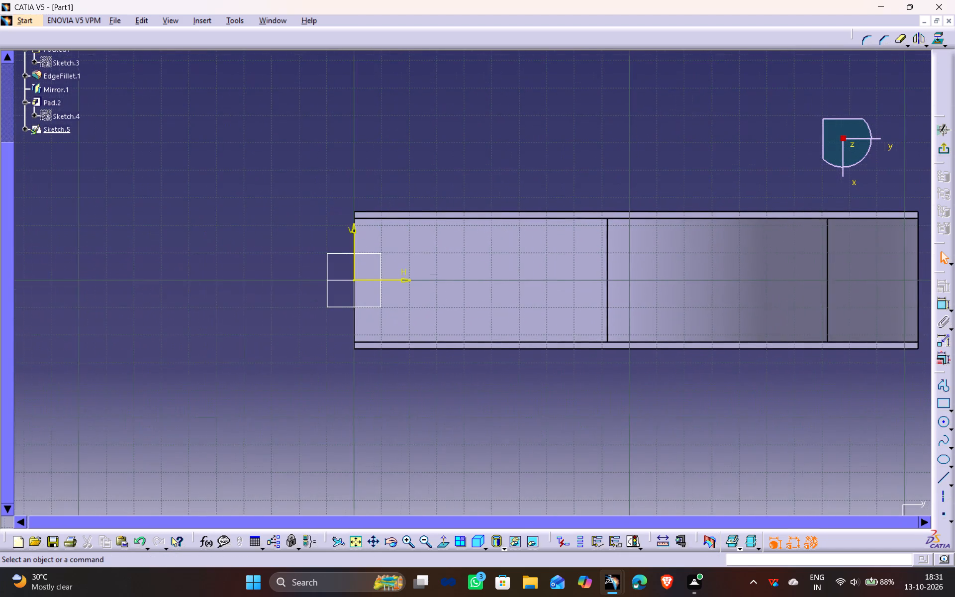
{"action": "middle_click_drag", "start_coordinate": [567, 363], "coordinate": [575, 363]}
{"action": "middle_click_drag", "start_coordinate": [520, 448], "coordinate": [507, 386], "text": "ctrl"}
{"action": "middle_click_drag", "start_coordinate": [524, 367], "coordinate": [516, 403]}
{"action": "middle_click_drag", "start_coordinate": [503, 316], "coordinate": [508, 349], "text": "ctrl"}
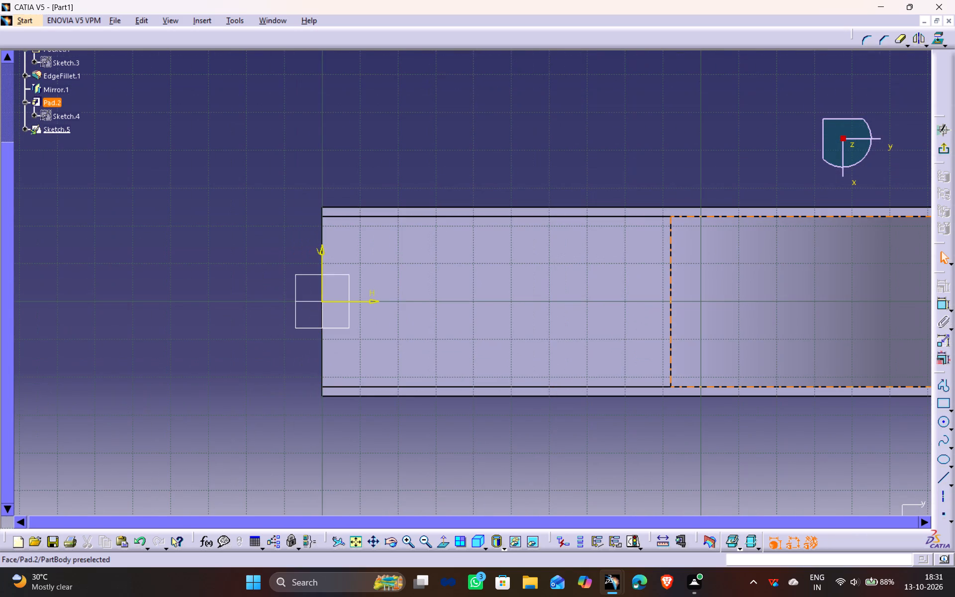
{"action": "left_click", "coordinate": [950, 428]}
{"action": "left_click", "coordinate": [945, 422]}
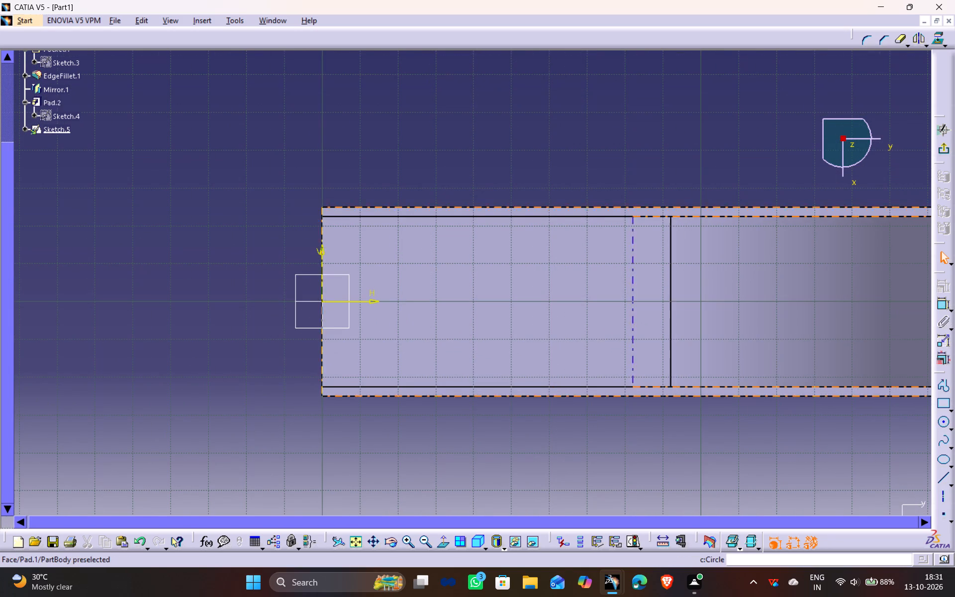
{"action": "left_click", "coordinate": [944, 418]}
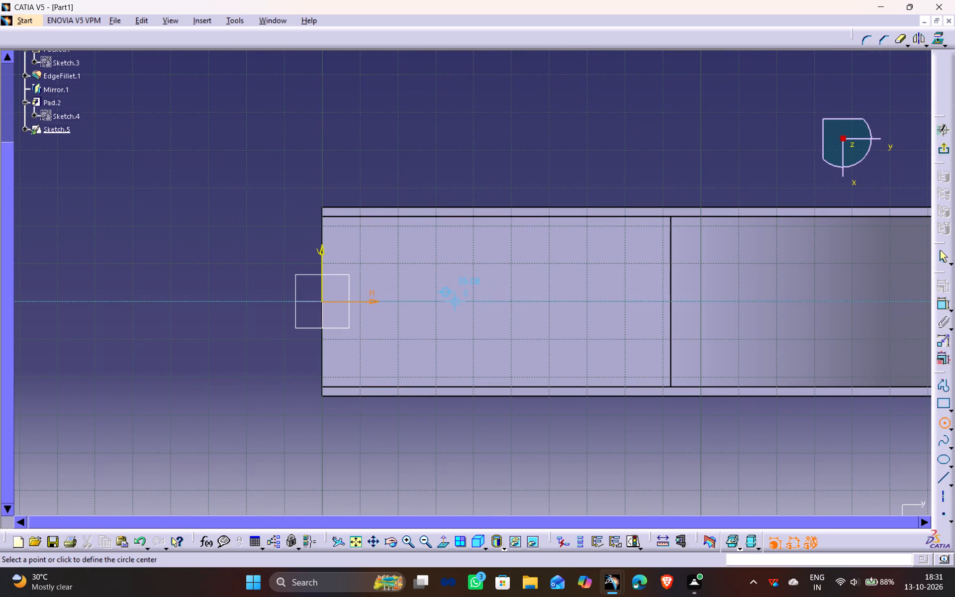
{"action": "left_click", "coordinate": [455, 302]}
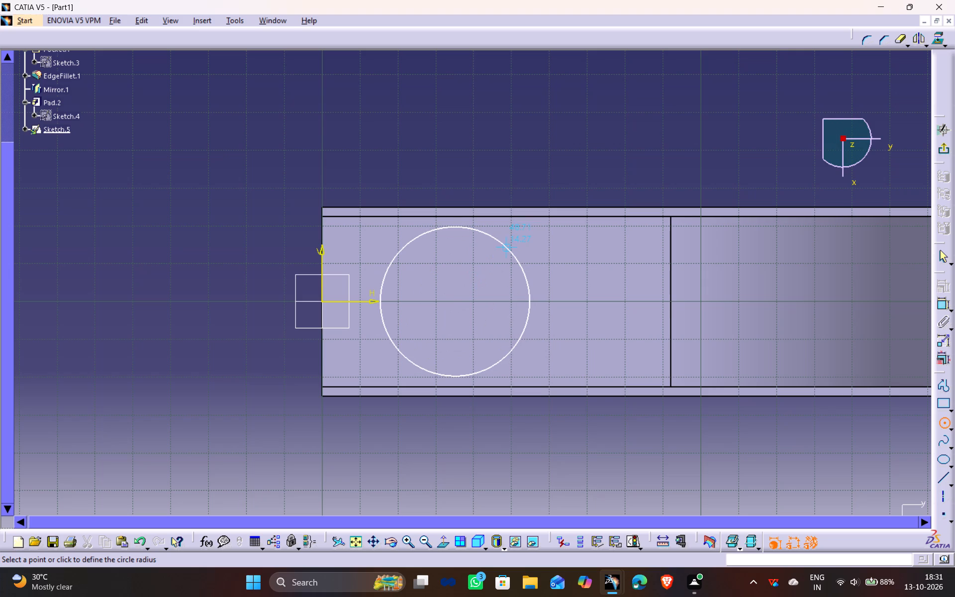
{"action": "left_click", "coordinate": [507, 247]}
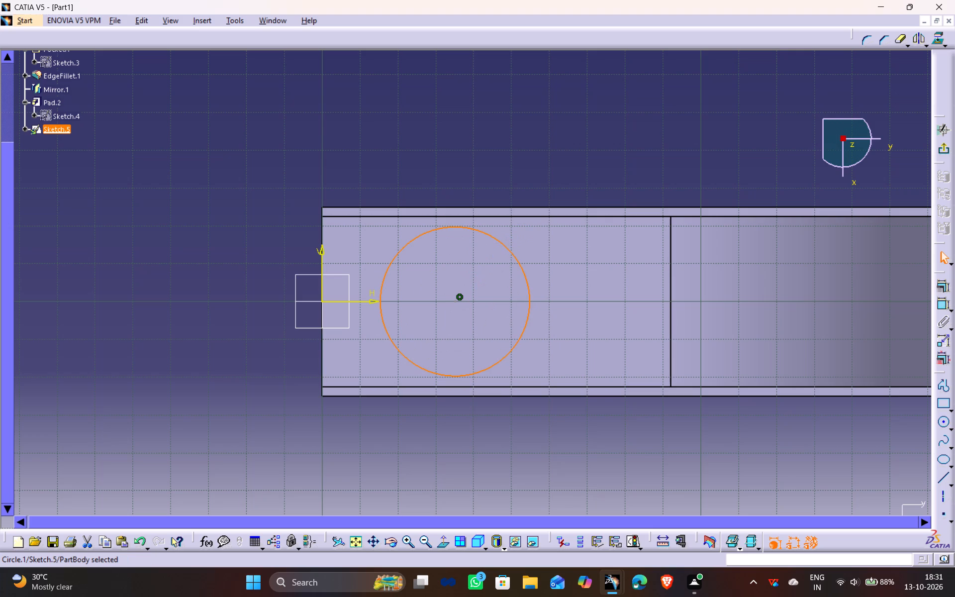
Dimension the circle's diameter and set it to 44 mm.
{"action": "left_click", "coordinate": [942, 304]}
{"action": "left_click", "coordinate": [169, 220]}
{"action": "double_click", "coordinate": [167, 216]}
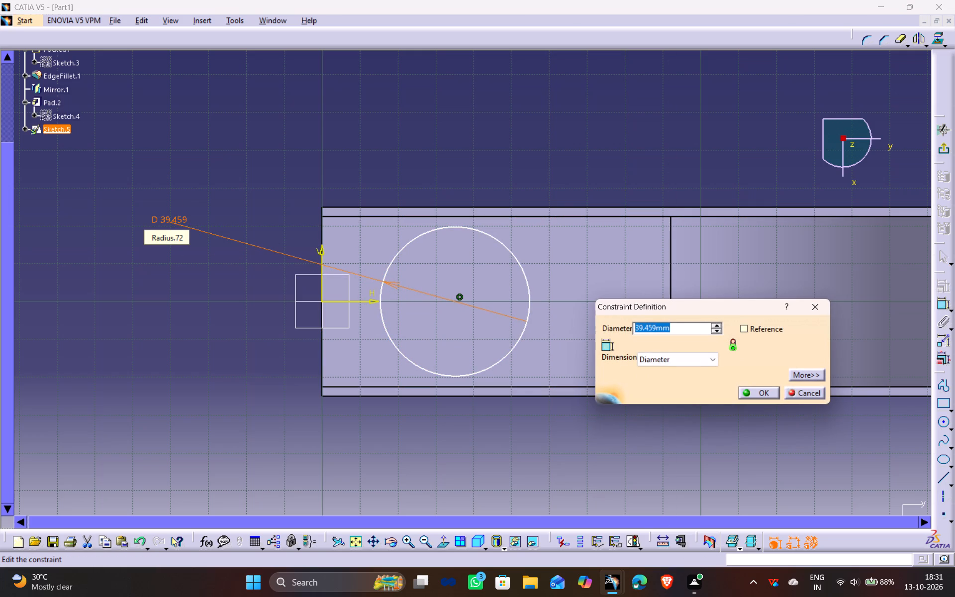
{"action": "type", "text": "44"}
{"action": "key", "text": "Return"}
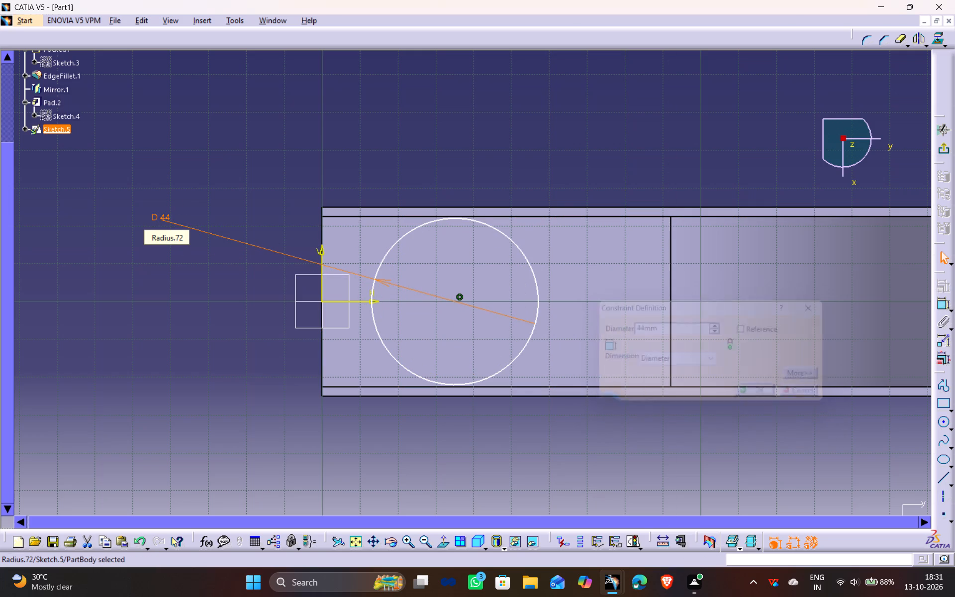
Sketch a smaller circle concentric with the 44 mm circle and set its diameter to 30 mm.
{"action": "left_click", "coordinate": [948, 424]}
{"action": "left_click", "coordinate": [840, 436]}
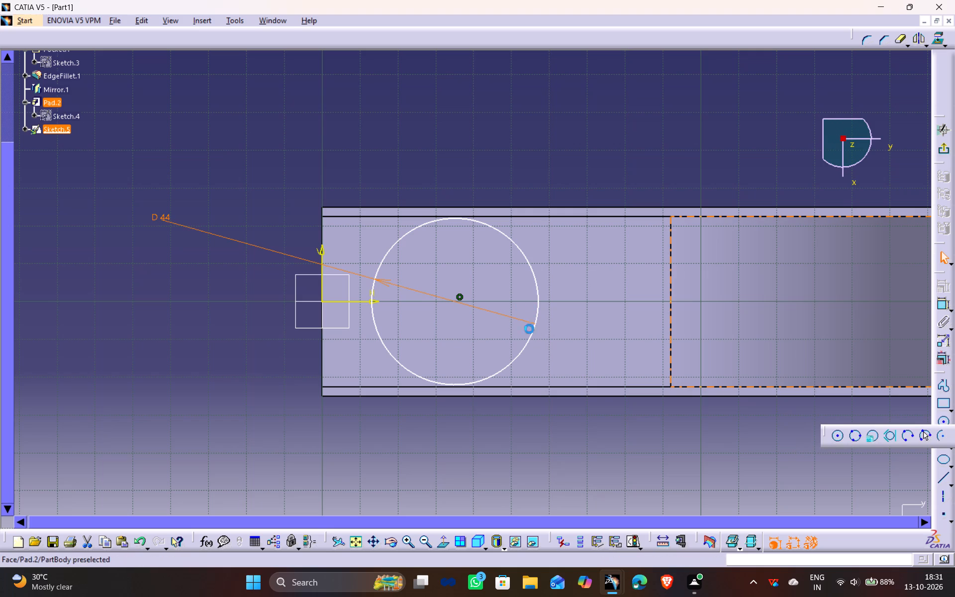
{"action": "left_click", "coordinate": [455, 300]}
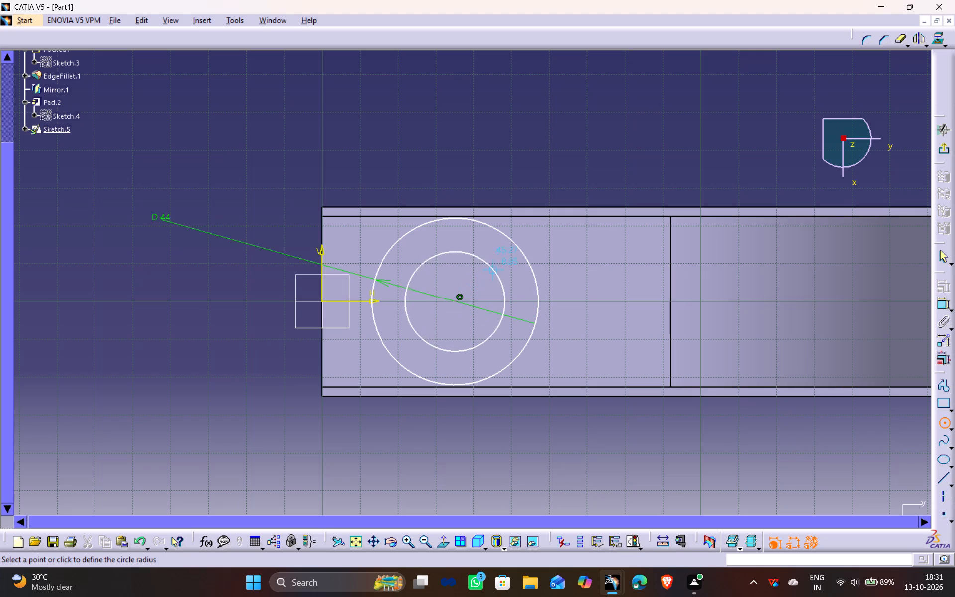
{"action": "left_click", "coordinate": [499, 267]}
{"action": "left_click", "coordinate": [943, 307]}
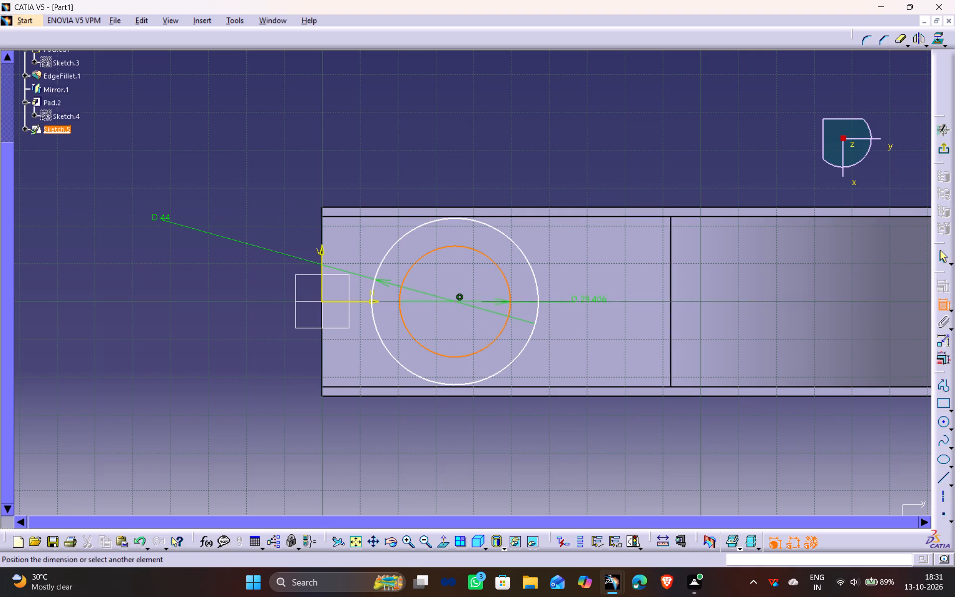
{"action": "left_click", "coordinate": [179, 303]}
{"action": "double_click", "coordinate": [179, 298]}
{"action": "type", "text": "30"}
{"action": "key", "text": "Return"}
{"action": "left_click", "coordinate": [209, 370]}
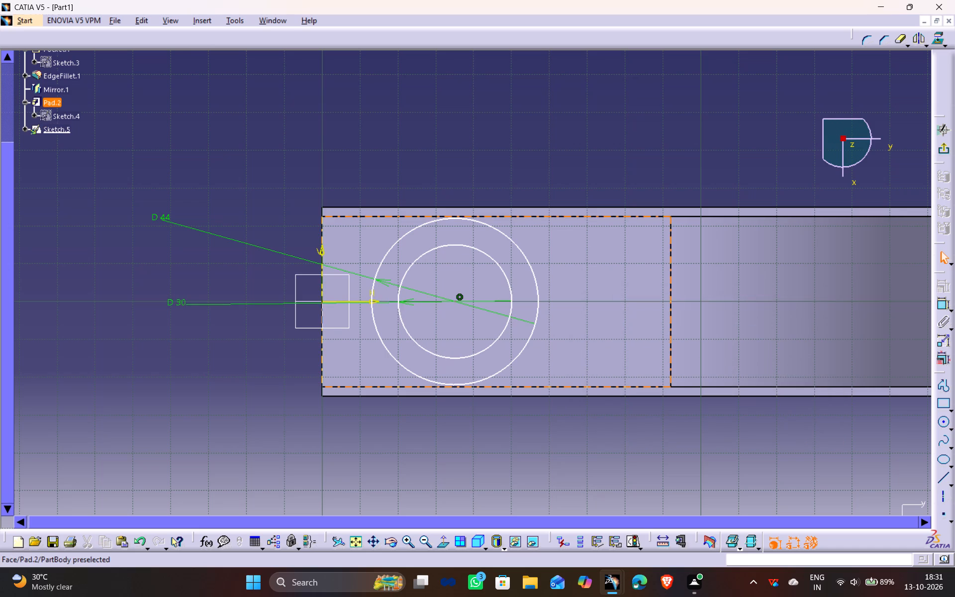
Dimension the distance from the circles' common centre to the sketch's vertical axis and set it to 37 mm.
{"action": "left_click", "coordinate": [457, 303]}
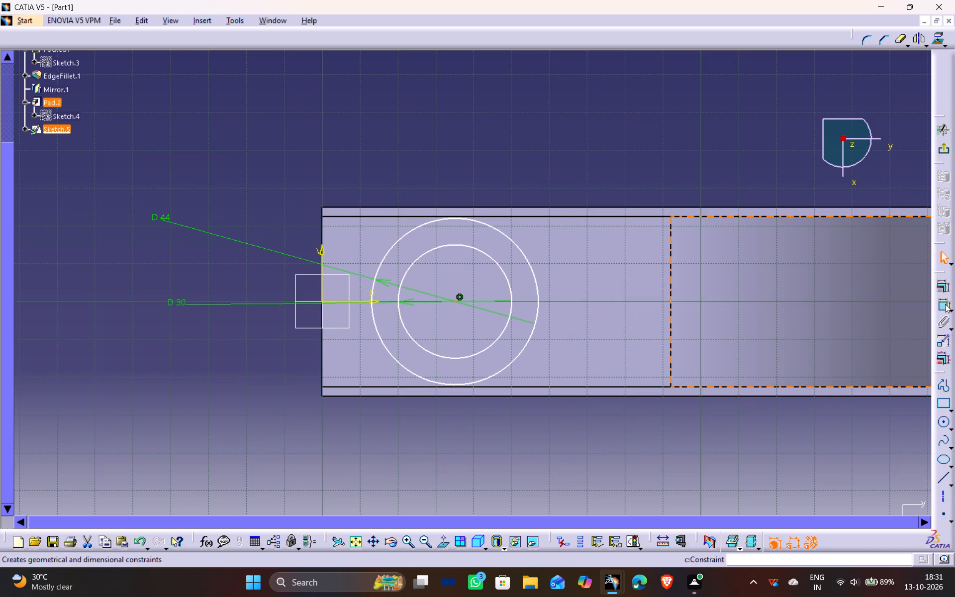
{"action": "left_click", "coordinate": [945, 304]}
{"action": "left_click", "coordinate": [321, 248]}
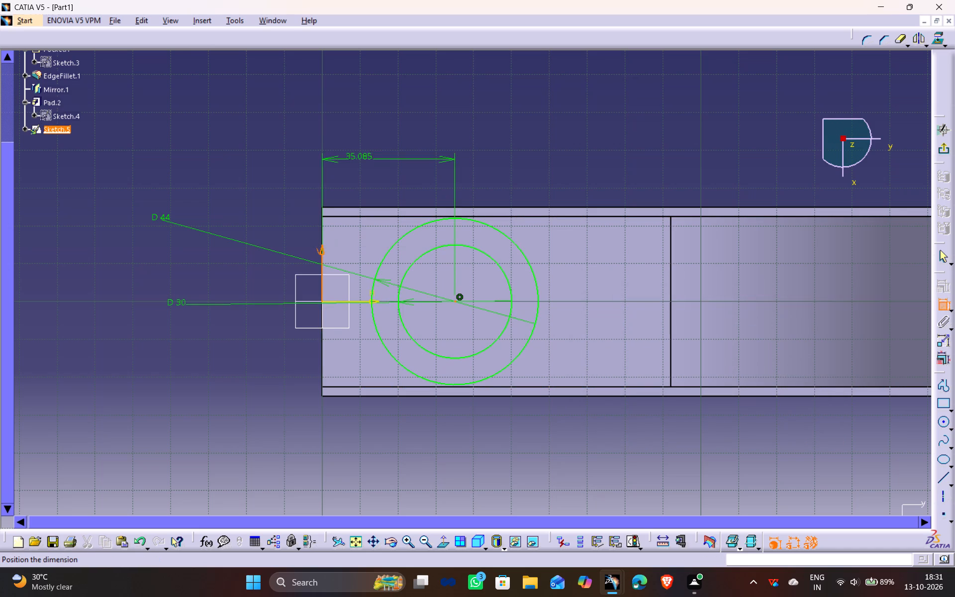
{"action": "left_click", "coordinate": [368, 144]}
{"action": "double_click", "coordinate": [369, 137]}
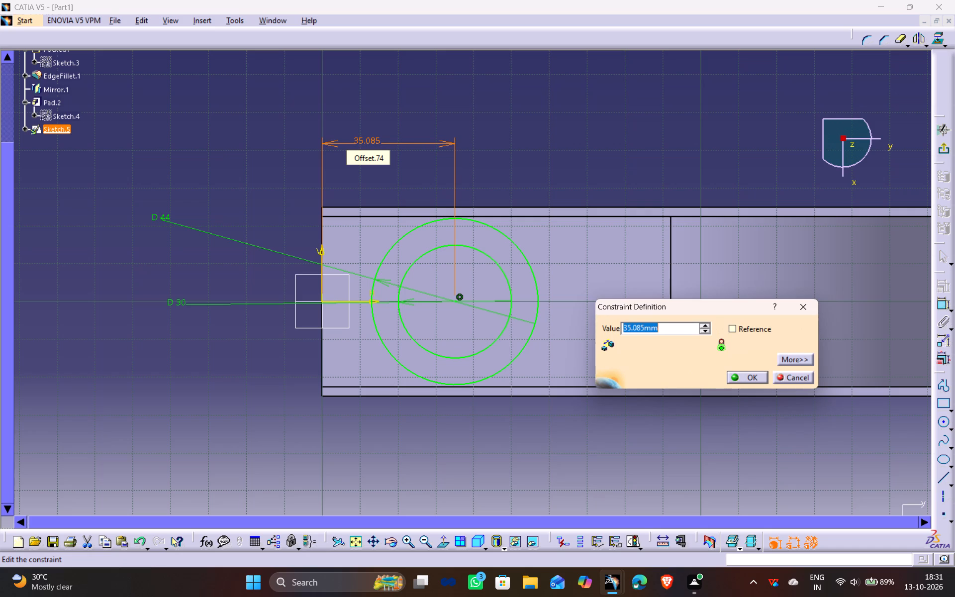
{"action": "type", "text": "37"}
{"action": "key", "text": "Return"}
{"action": "left_click", "coordinate": [525, 112]}
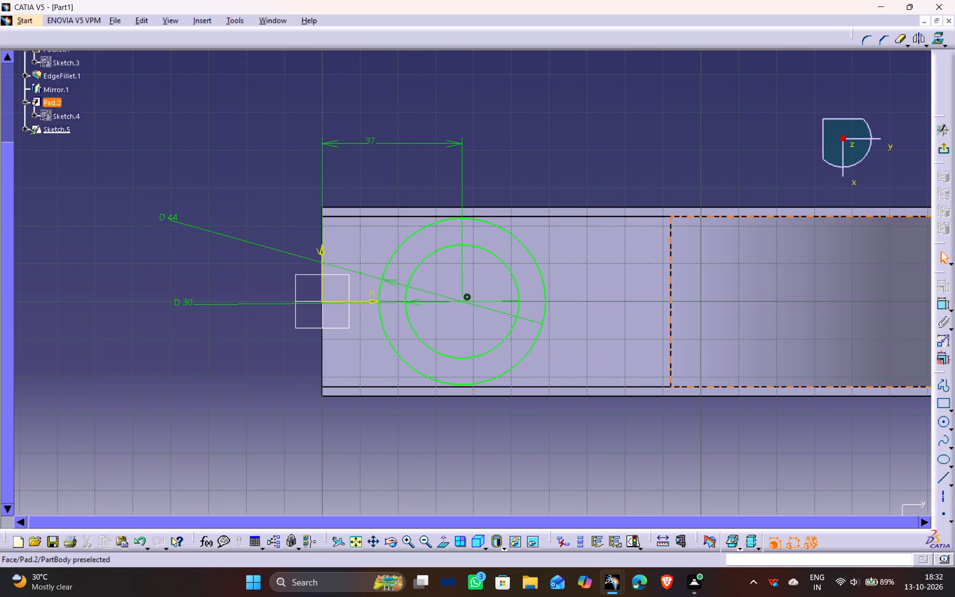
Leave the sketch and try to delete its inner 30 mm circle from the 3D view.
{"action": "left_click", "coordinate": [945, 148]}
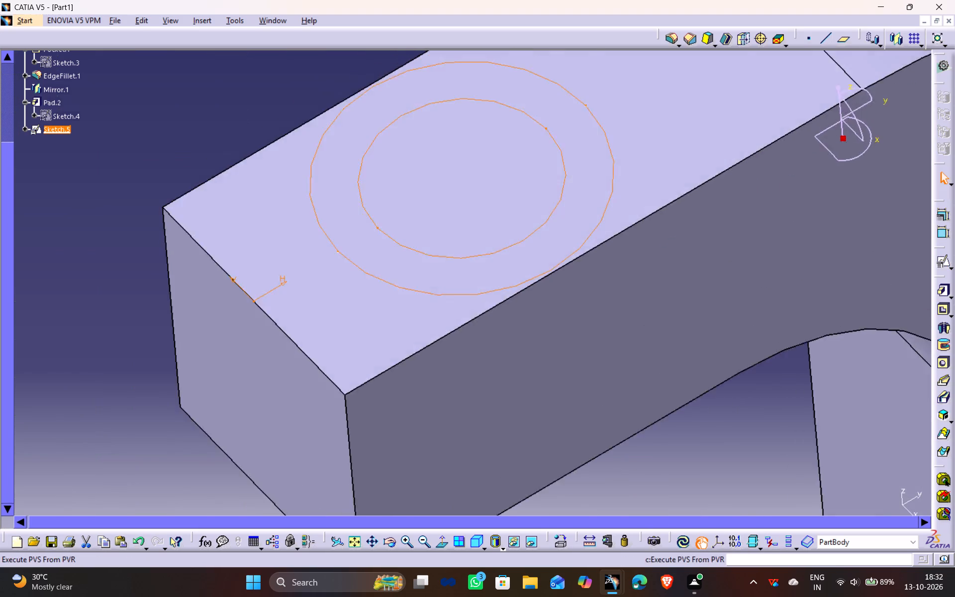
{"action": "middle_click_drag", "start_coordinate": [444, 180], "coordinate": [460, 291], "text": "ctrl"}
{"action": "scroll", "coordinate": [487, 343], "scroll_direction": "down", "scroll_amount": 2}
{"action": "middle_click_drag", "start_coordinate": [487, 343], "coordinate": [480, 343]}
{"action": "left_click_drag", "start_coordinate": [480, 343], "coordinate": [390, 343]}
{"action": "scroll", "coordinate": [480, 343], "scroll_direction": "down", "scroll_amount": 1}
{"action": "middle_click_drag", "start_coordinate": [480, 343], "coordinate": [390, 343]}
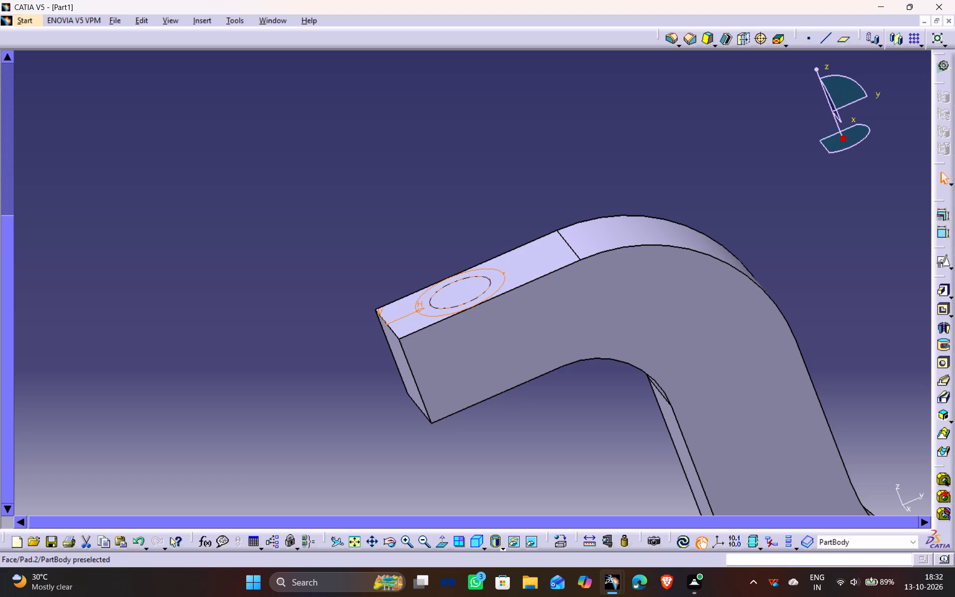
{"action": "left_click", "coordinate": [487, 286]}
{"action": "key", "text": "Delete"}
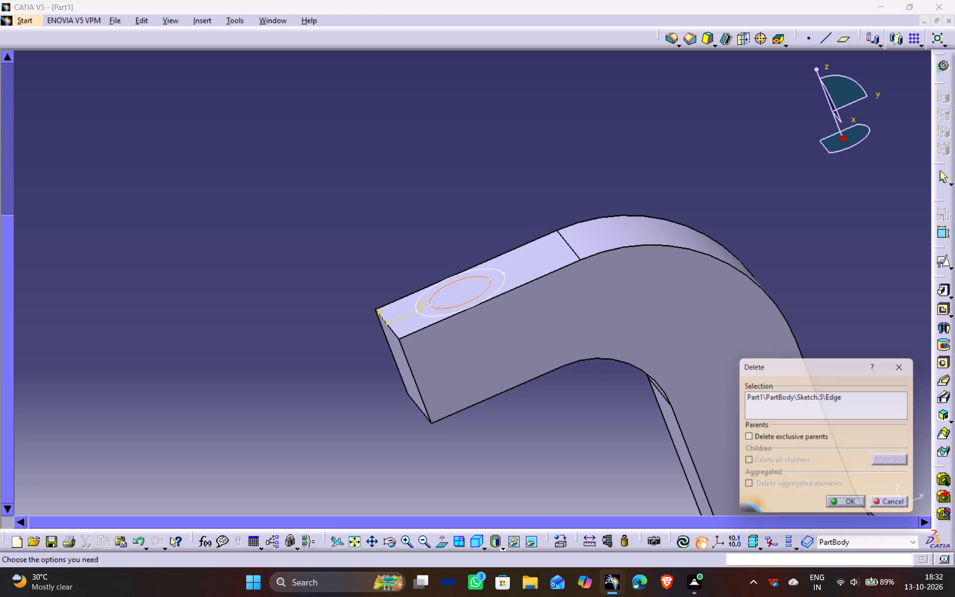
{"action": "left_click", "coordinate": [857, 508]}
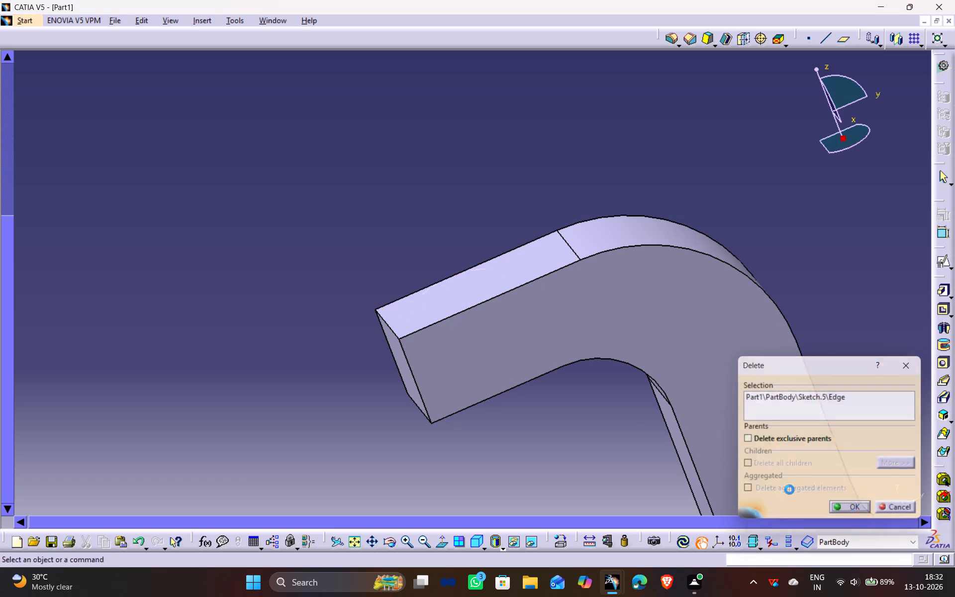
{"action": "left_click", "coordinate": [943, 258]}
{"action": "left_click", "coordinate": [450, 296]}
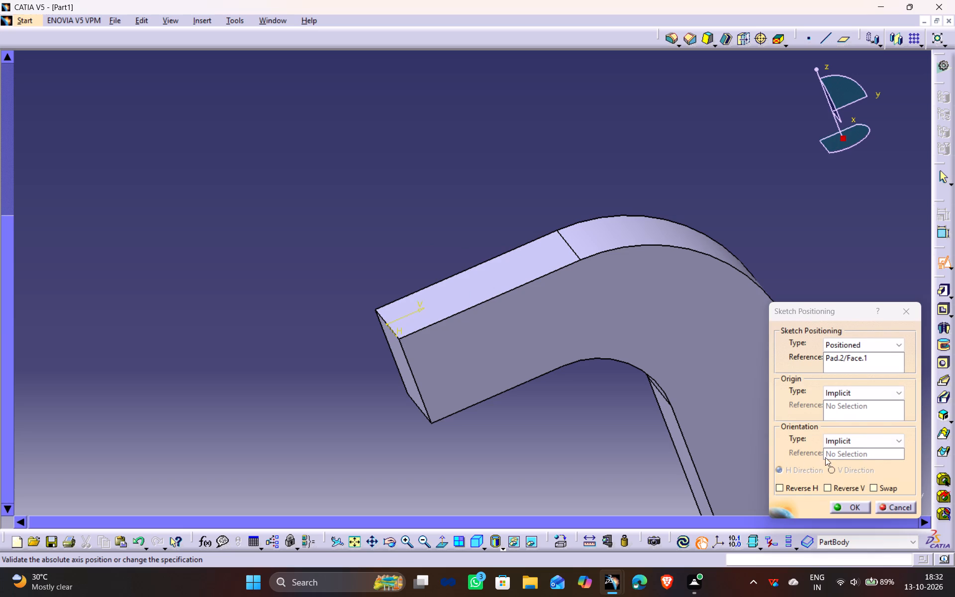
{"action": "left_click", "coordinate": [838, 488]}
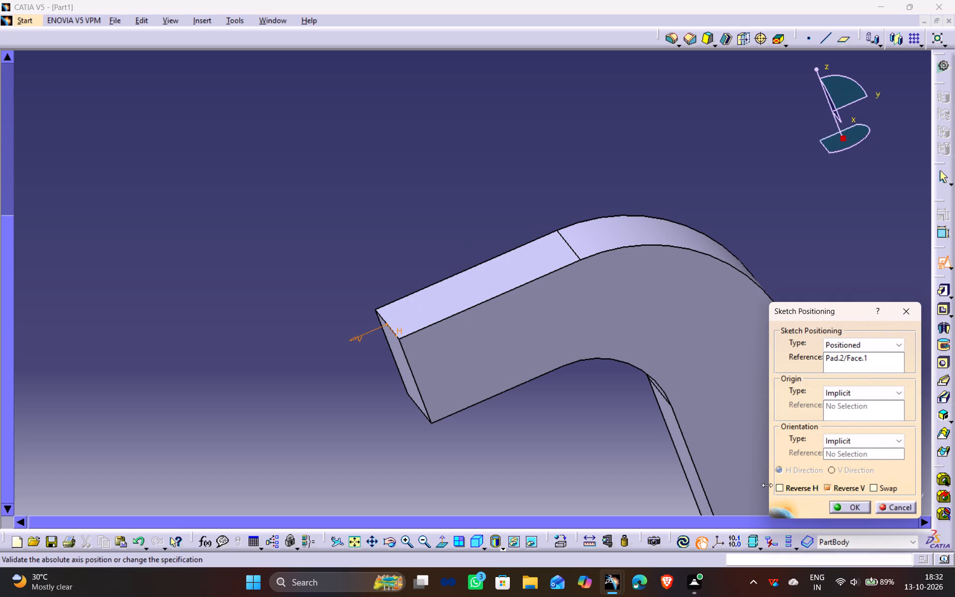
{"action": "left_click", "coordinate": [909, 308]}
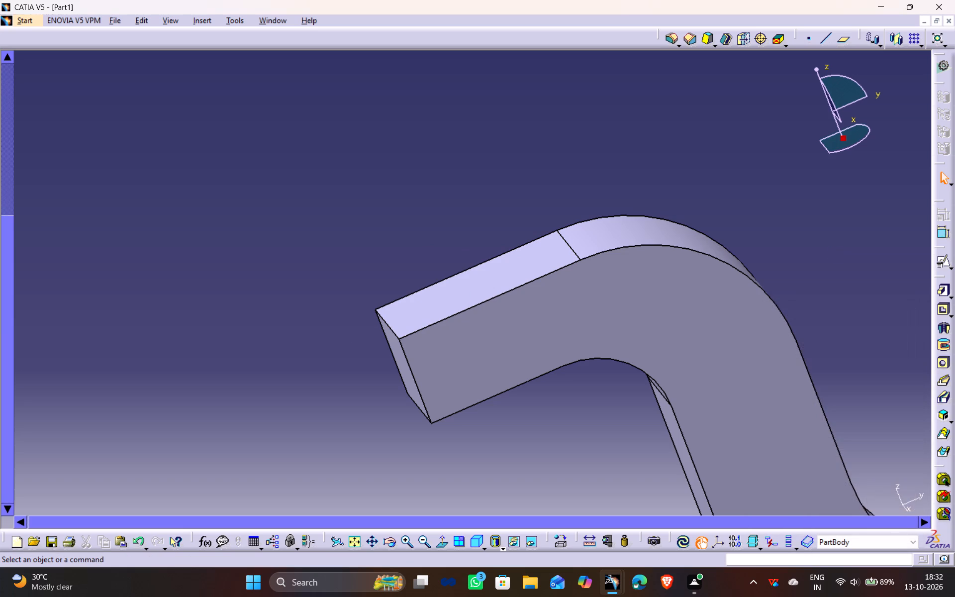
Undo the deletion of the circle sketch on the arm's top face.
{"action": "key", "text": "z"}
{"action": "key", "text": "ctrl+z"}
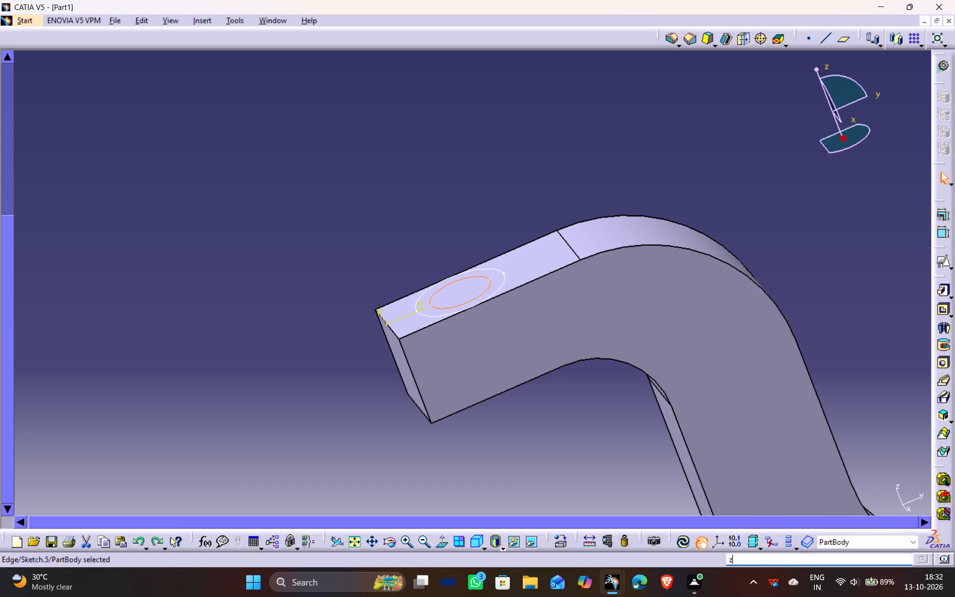
Reopen the circle sketch on the arm's top face and delete the inner 30 mm circle.
{"action": "double_click", "coordinate": [485, 279]}
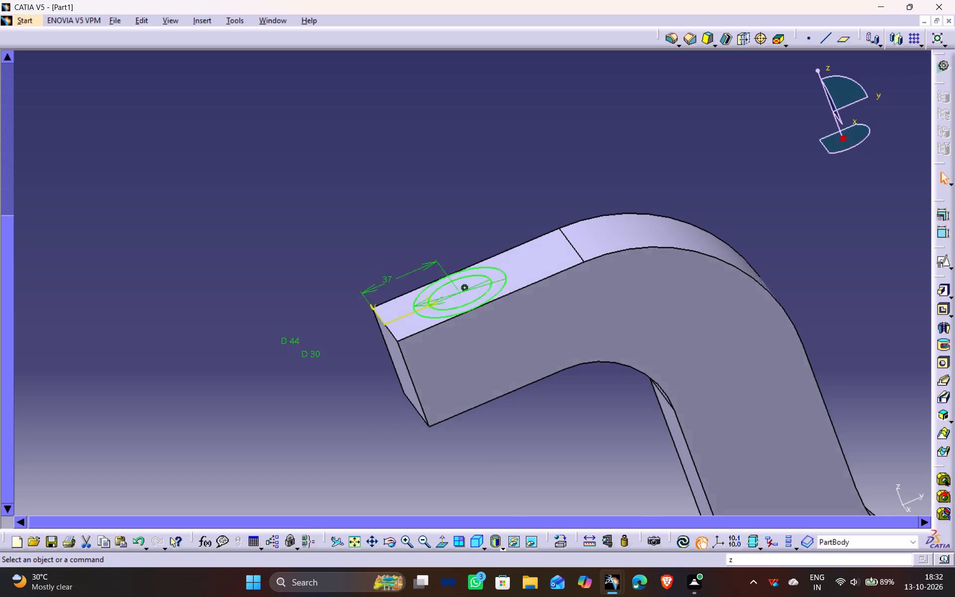
{"action": "left_click", "coordinate": [490, 277]}
{"action": "key", "text": "Delete"}
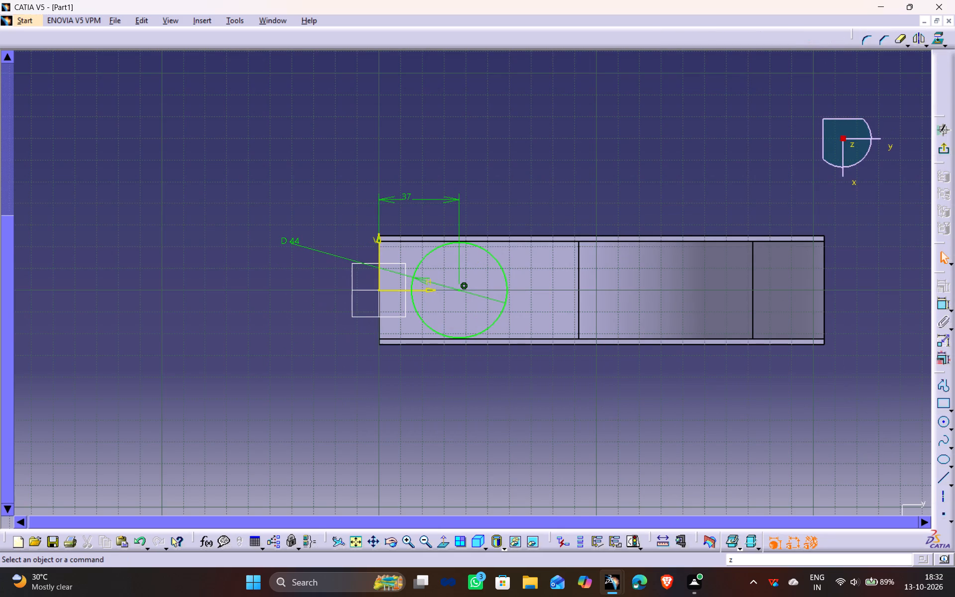
Reopen the circle sketch on the arm's top face and set the circle's diameter to 60 mm.
{"action": "left_click", "coordinate": [944, 149]}
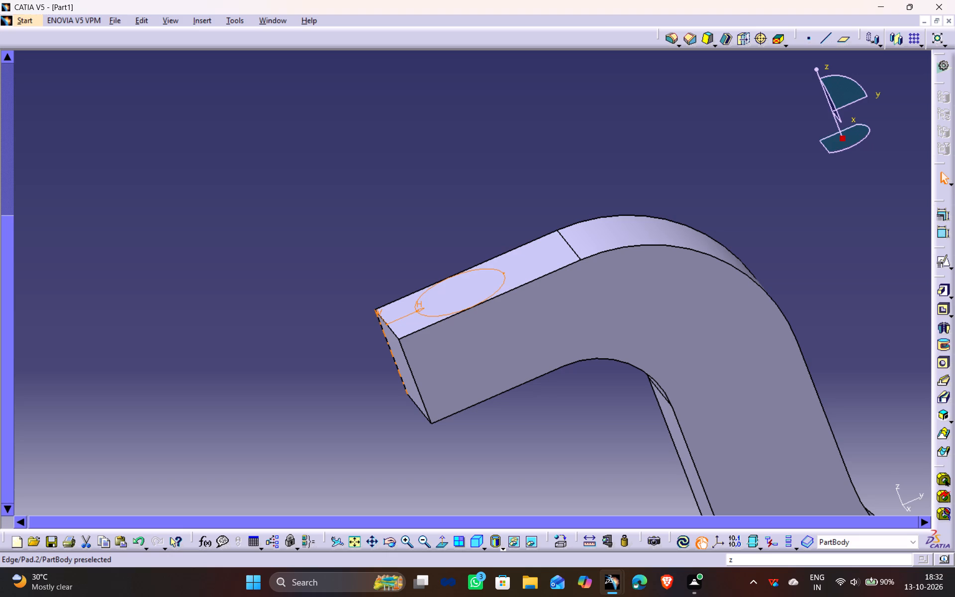
{"action": "double_click", "coordinate": [501, 274]}
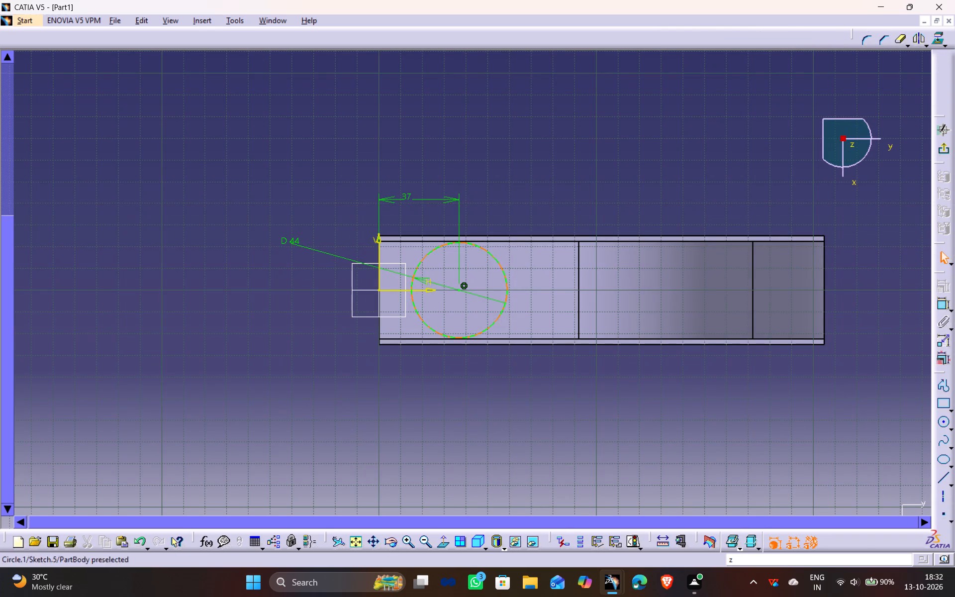
{"action": "double_click", "coordinate": [297, 241]}
{"action": "type", "text": "60"}
{"action": "key", "text": "Return"}
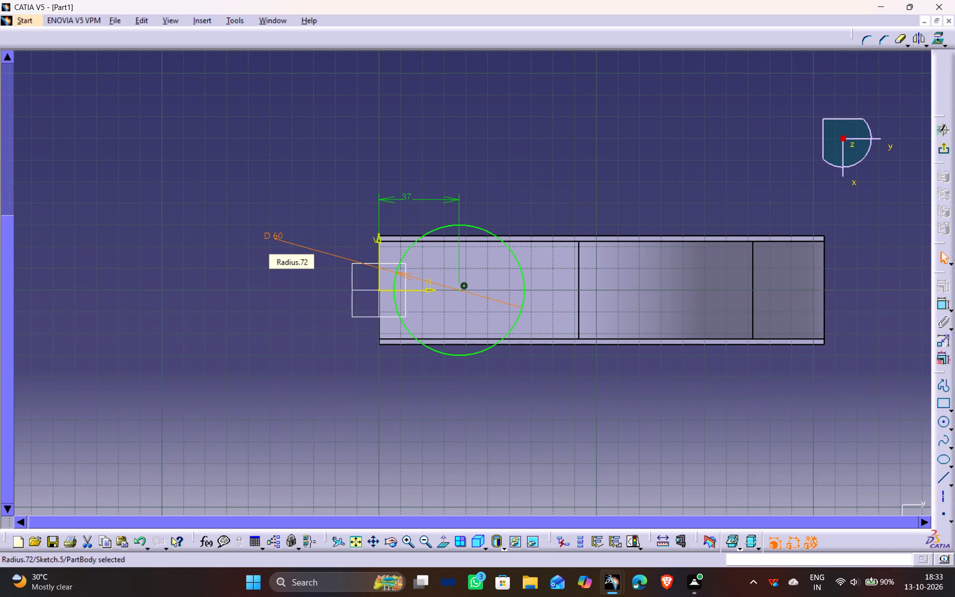
{"action": "left_click", "coordinate": [940, 148]}
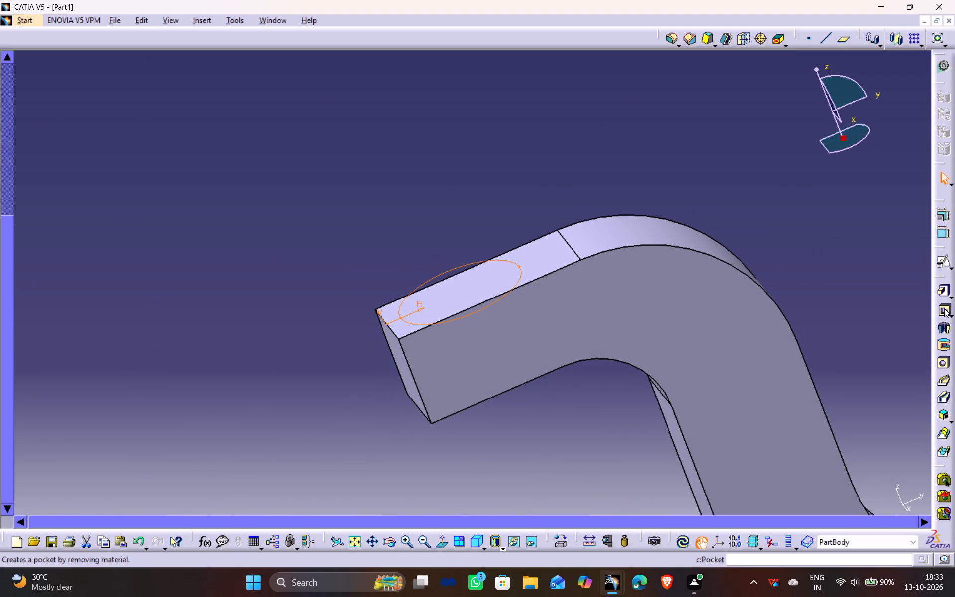
Pad the circle sketch with a 5 mm first limit above the arm and a 50 mm second limit through it.
{"action": "left_click", "coordinate": [941, 294]}
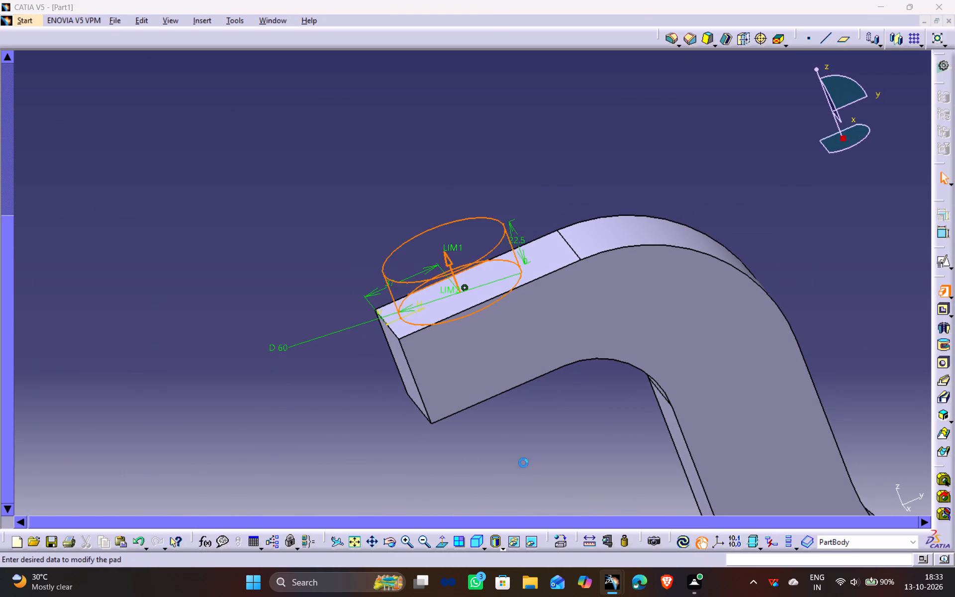
{"action": "middle_click_drag", "start_coordinate": [499, 451], "coordinate": [456, 397]}
{"action": "scroll", "coordinate": [492, 450], "scroll_direction": "down", "scroll_amount": 1}
{"action": "left_click_drag", "start_coordinate": [486, 450], "coordinate": [456, 397]}
{"action": "scroll", "coordinate": [456, 397], "scroll_direction": "down", "scroll_amount": 1}
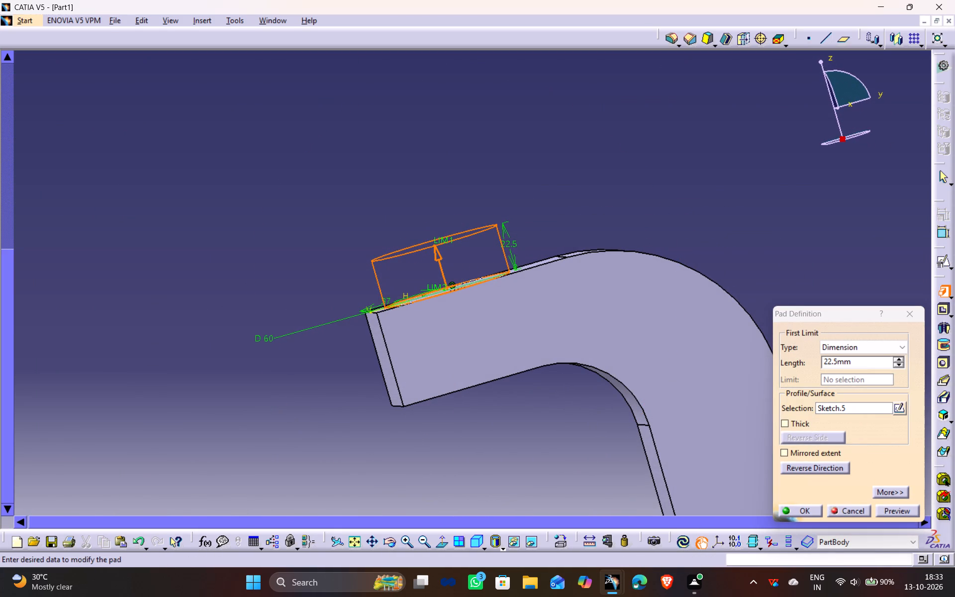
{"action": "middle_click_drag", "start_coordinate": [446, 497], "coordinate": [433, 442]}
{"action": "left_click", "coordinate": [428, 201]}
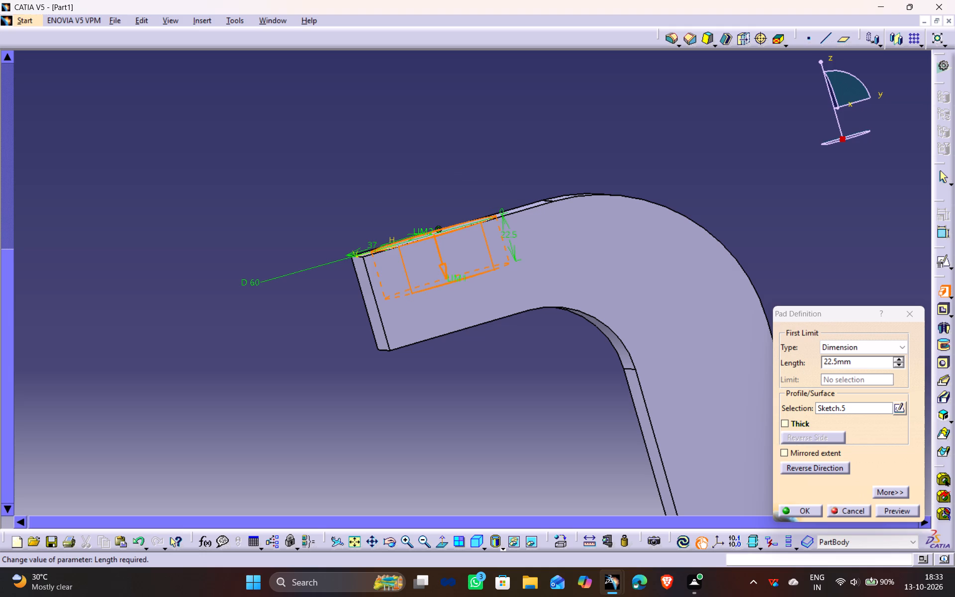
{"action": "left_click_drag", "start_coordinate": [840, 359], "coordinate": [746, 382]}
{"action": "key", "text": "5"}
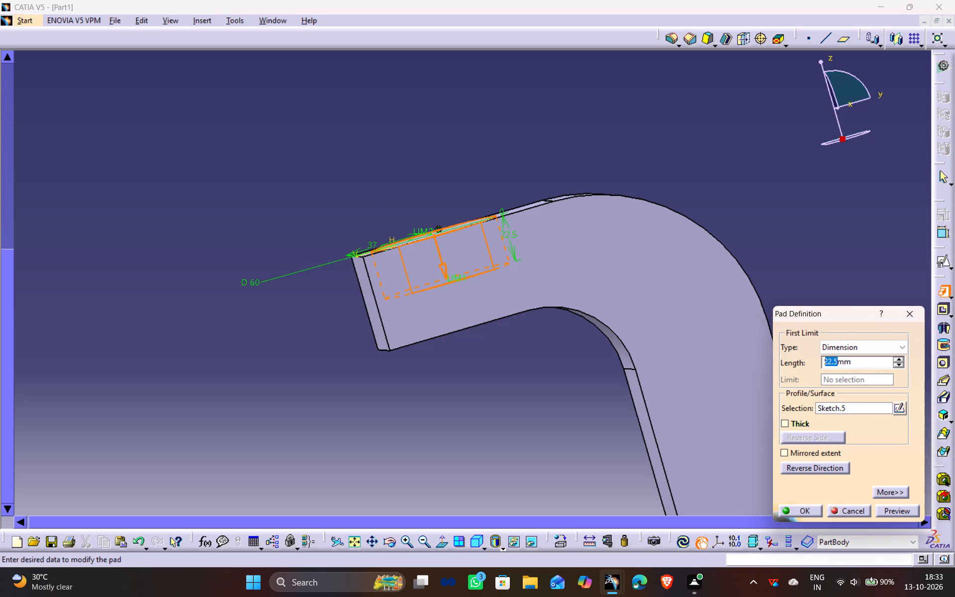
{"action": "left_click", "coordinate": [889, 511]}
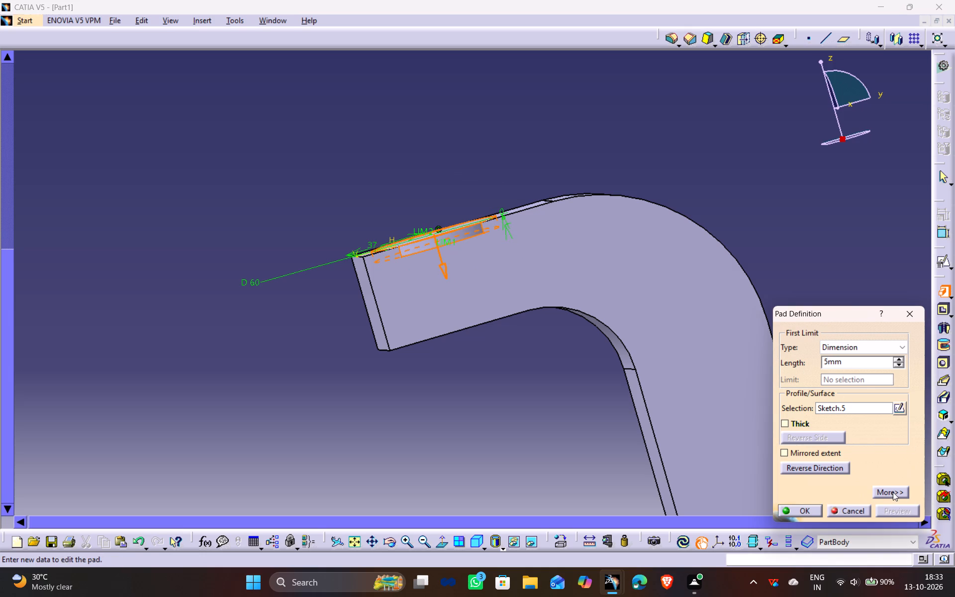
{"action": "left_click", "coordinate": [891, 496]}
{"action": "left_click", "coordinate": [445, 269]}
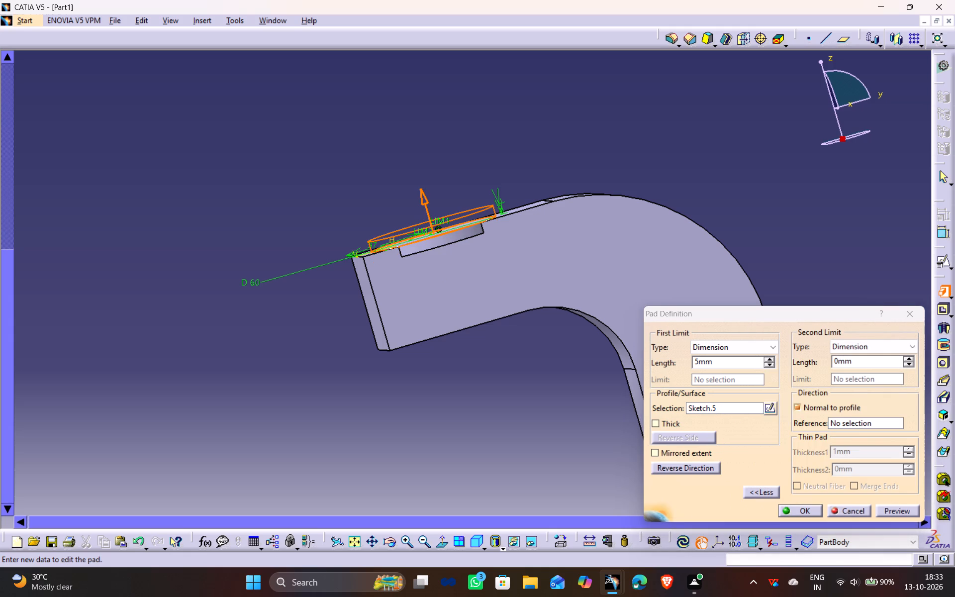
{"action": "left_click_drag", "start_coordinate": [837, 361], "coordinate": [758, 370]}
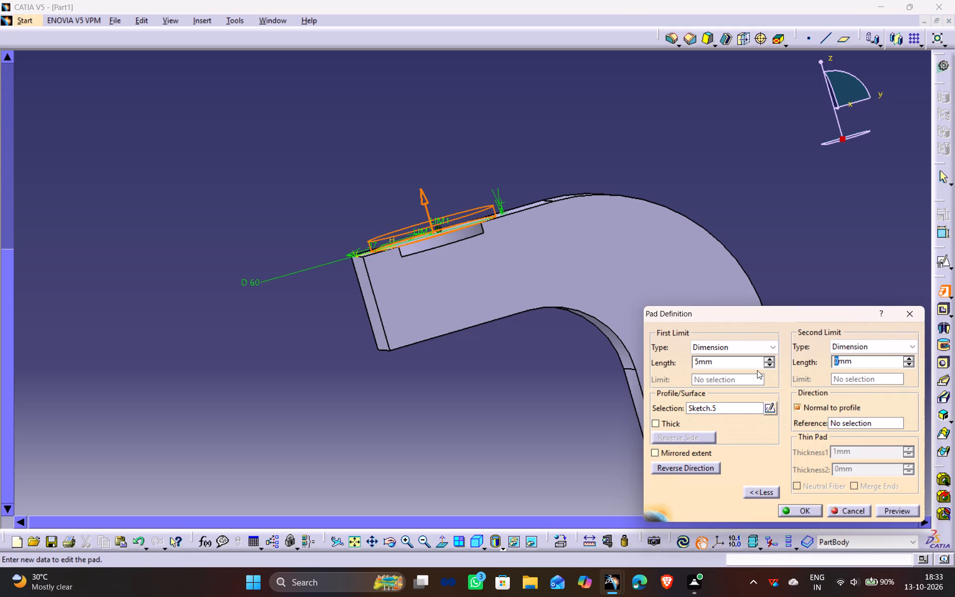
{"action": "type", "text": "50"}
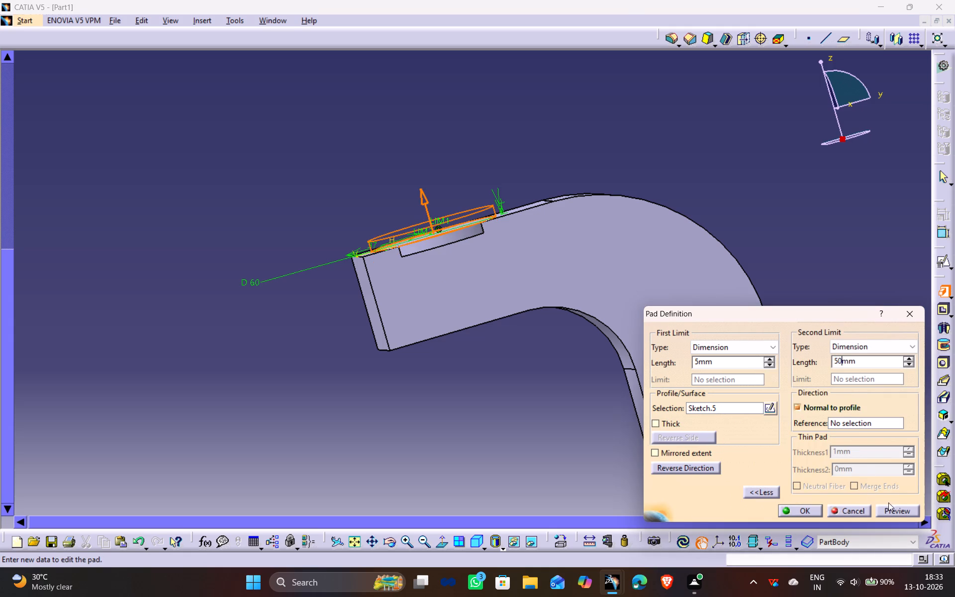
{"action": "left_click", "coordinate": [894, 511]}
{"action": "left_click", "coordinate": [805, 509]}
{"action": "left_click", "coordinate": [473, 430]}
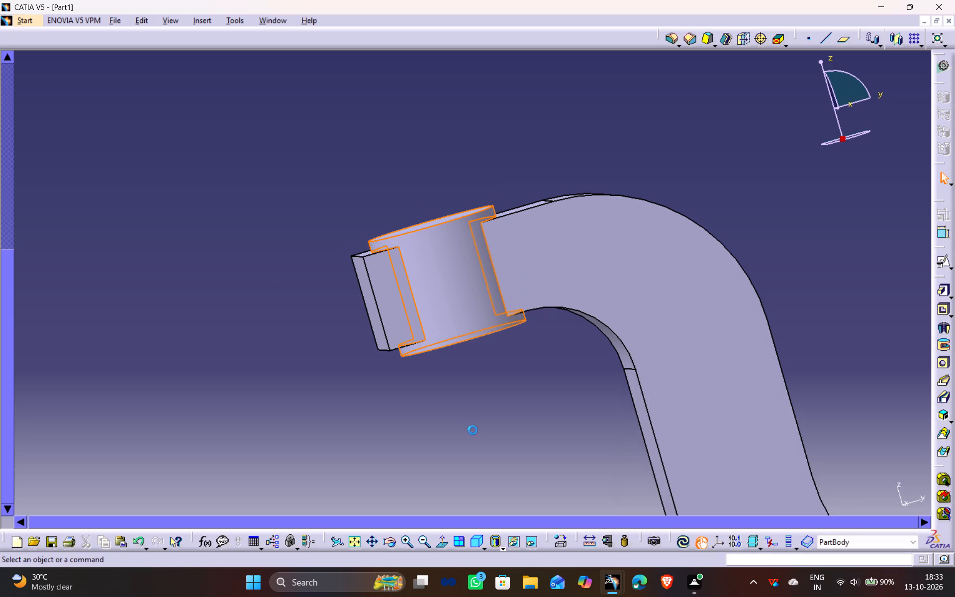
Inspect from several angles how the cylindrical boss meets the arm's free end.
{"action": "scroll", "coordinate": [454, 393], "scroll_direction": "down", "scroll_amount": 2}
{"action": "middle_click_drag", "start_coordinate": [454, 393], "coordinate": [497, 443]}
{"action": "left_click_drag", "start_coordinate": [454, 393], "coordinate": [498, 444]}
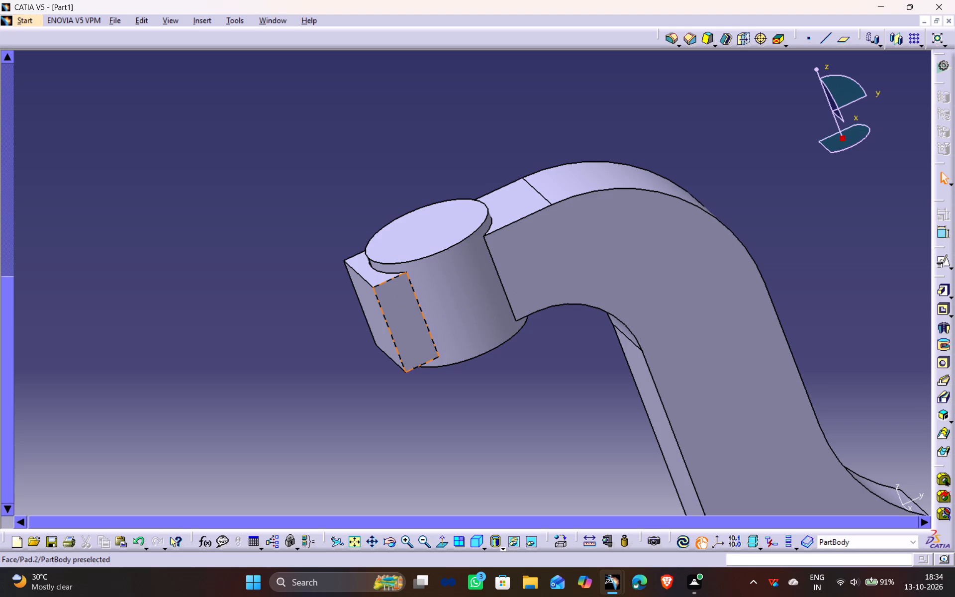
{"action": "middle_click_drag", "start_coordinate": [471, 177], "coordinate": [538, 252]}
{"action": "left_click_drag", "start_coordinate": [471, 177], "coordinate": [538, 252]}
{"action": "scroll", "coordinate": [489, 197], "scroll_direction": "down", "scroll_amount": 1}
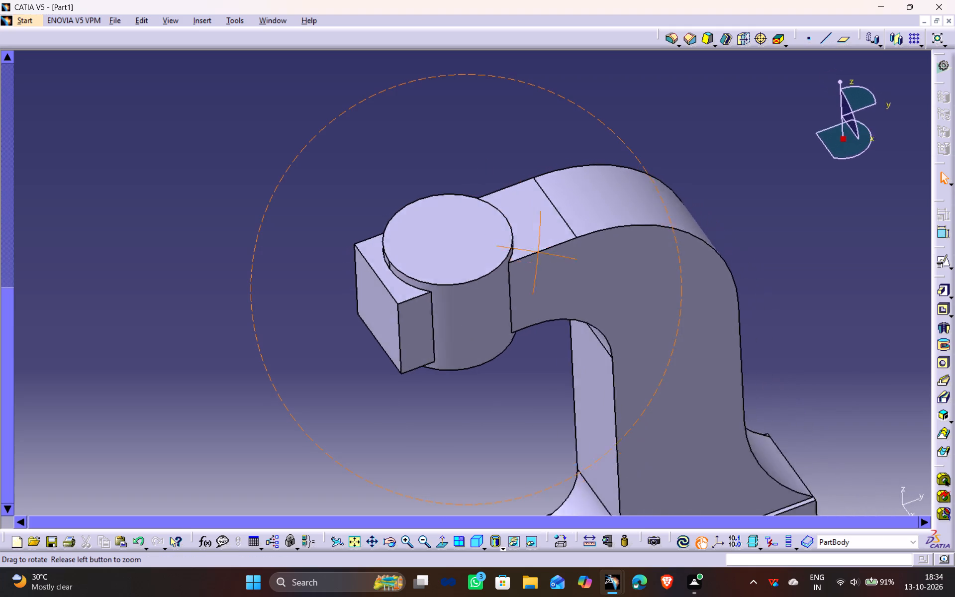
{"action": "middle_click_drag", "start_coordinate": [538, 252], "coordinate": [500, 421]}
{"action": "left_click_drag", "start_coordinate": [538, 252], "coordinate": [500, 421]}
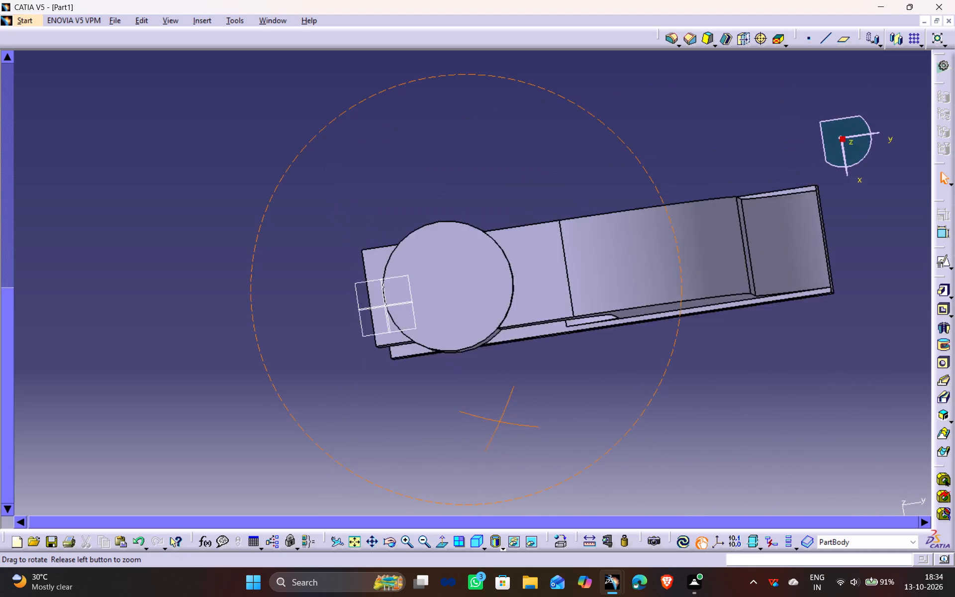
{"action": "left_click_drag", "start_coordinate": [500, 421], "coordinate": [473, 202]}
{"action": "middle_click_drag", "start_coordinate": [500, 421], "coordinate": [474, 202]}
Reopen the arm's profile sketch and delete the vertical and coincidence constraints on the arm's free end line.
{"action": "scroll", "coordinate": [10, 358], "scroll_direction": "up", "scroll_amount": 6}
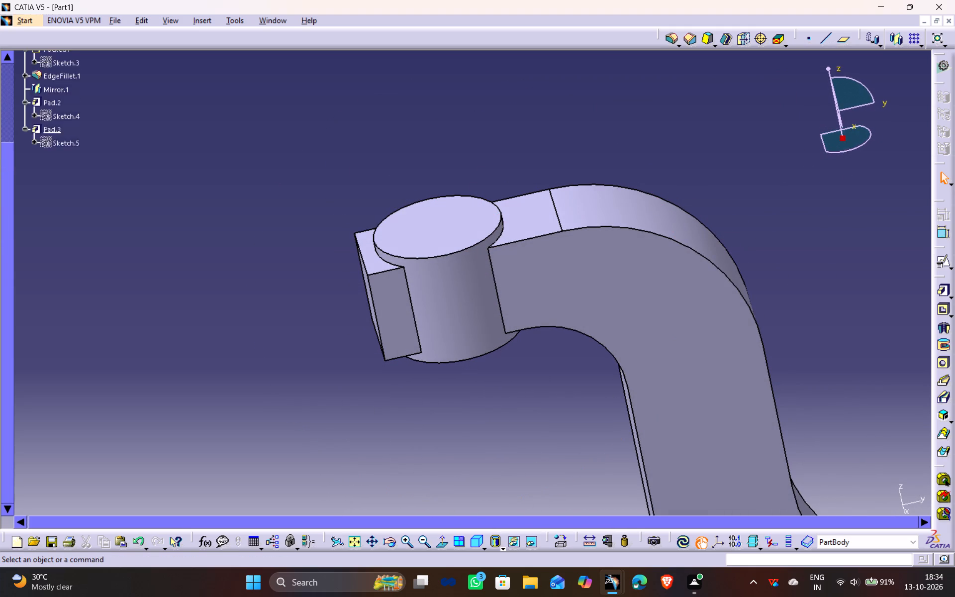
{"action": "scroll", "coordinate": [61, 302], "scroll_direction": "up", "scroll_amount": 4}
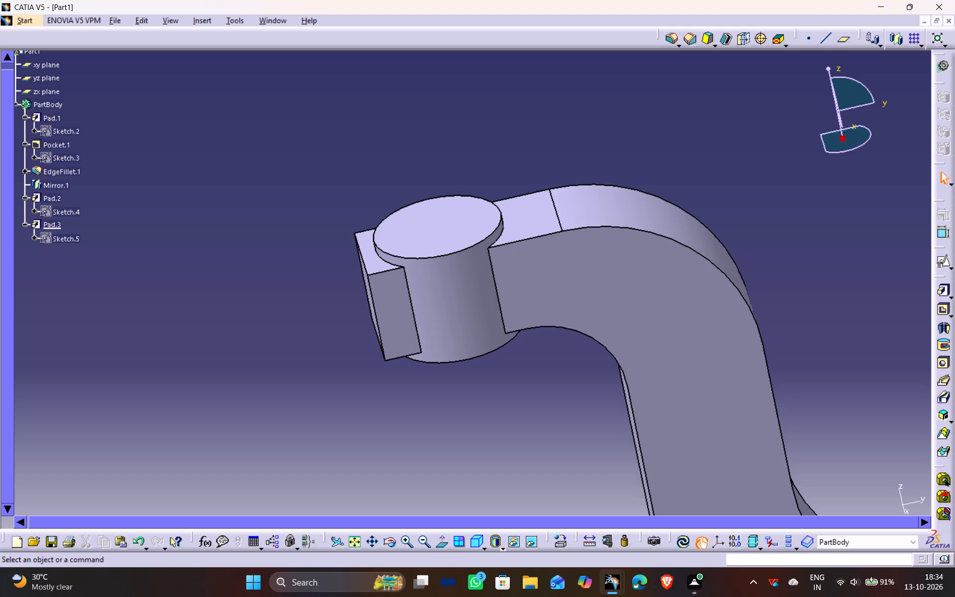
{"action": "double_click", "coordinate": [67, 215]}
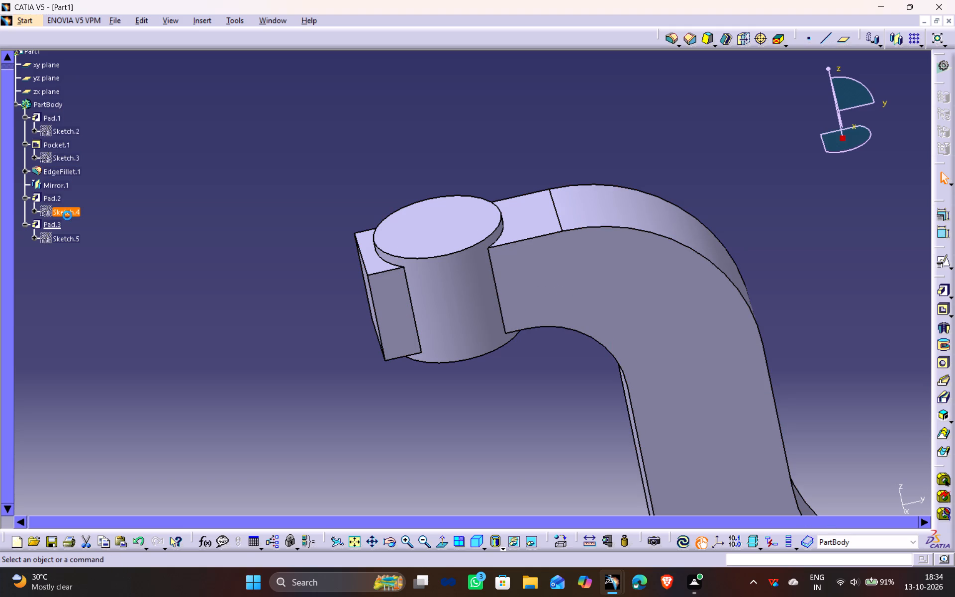
{"action": "middle_click_drag", "start_coordinate": [351, 269], "coordinate": [368, 355], "text": "ctrl"}
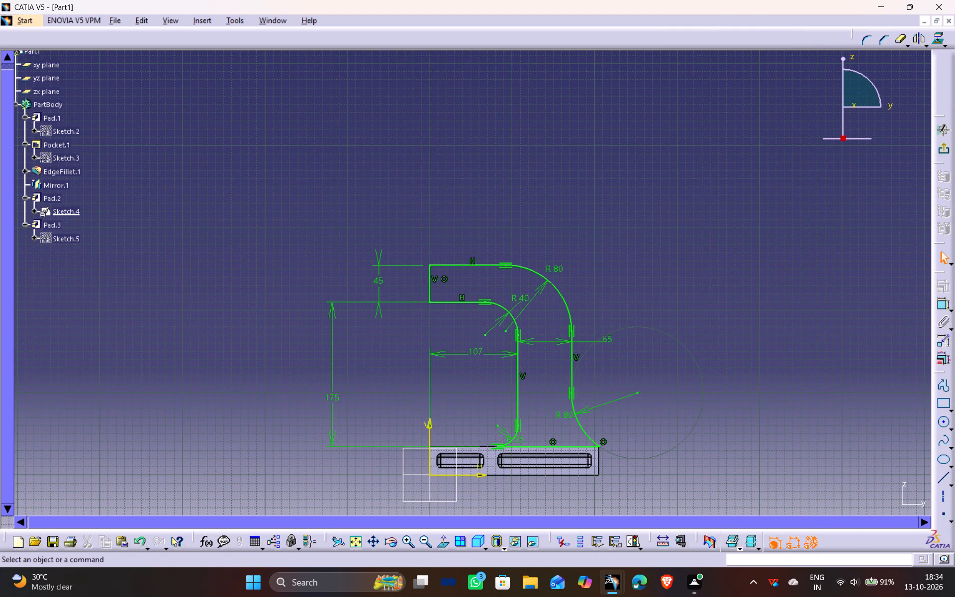
{"action": "left_click", "coordinate": [437, 279]}
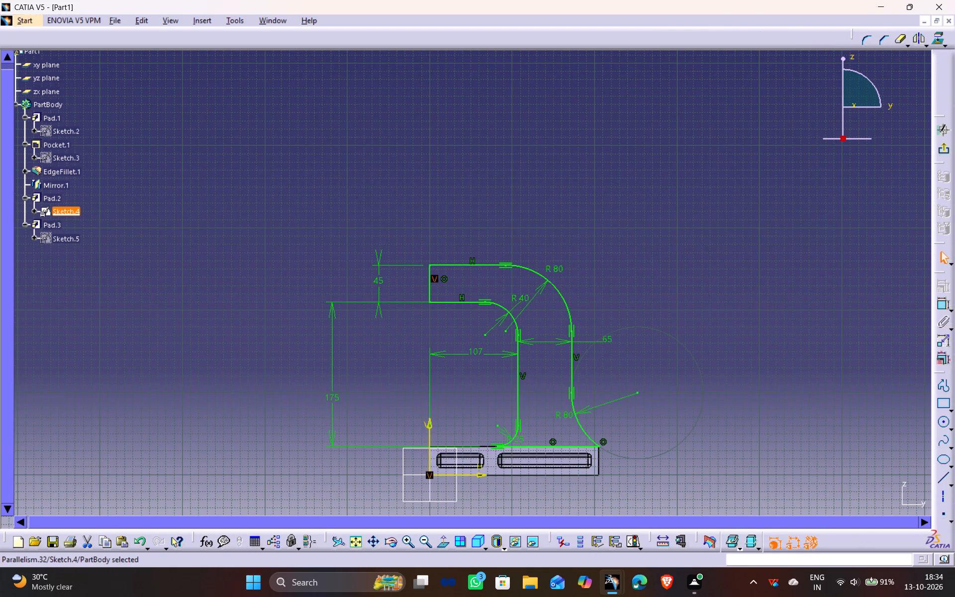
{"action": "key", "text": "Delete"}
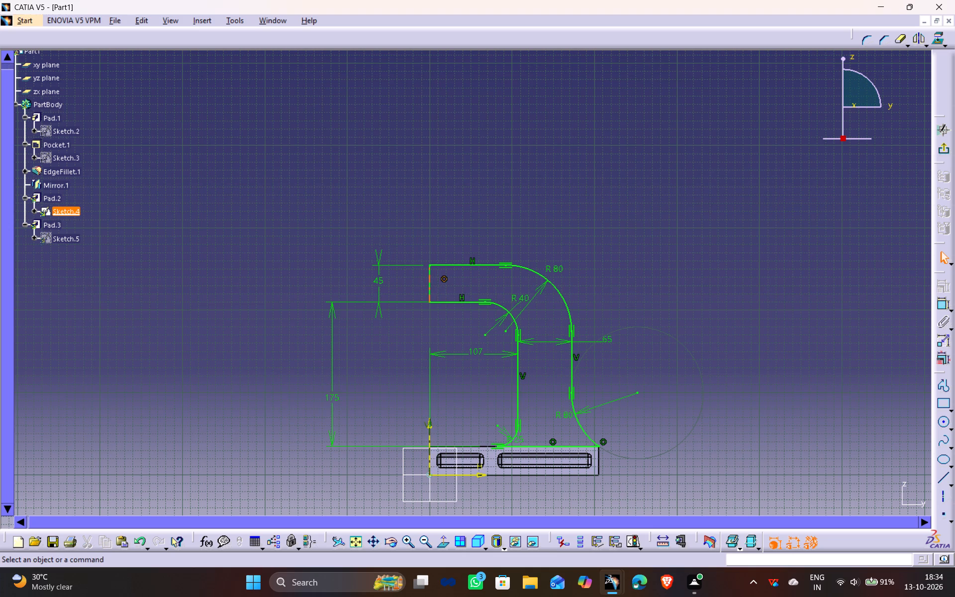
{"action": "left_click", "coordinate": [443, 277]}
{"action": "key", "text": "Delete"}
Move the arm's free end line inward to about 28 mm from the sketch's vertical axis.
{"action": "middle_click_drag", "start_coordinate": [494, 456], "coordinate": [473, 389], "text": "ctrl"}
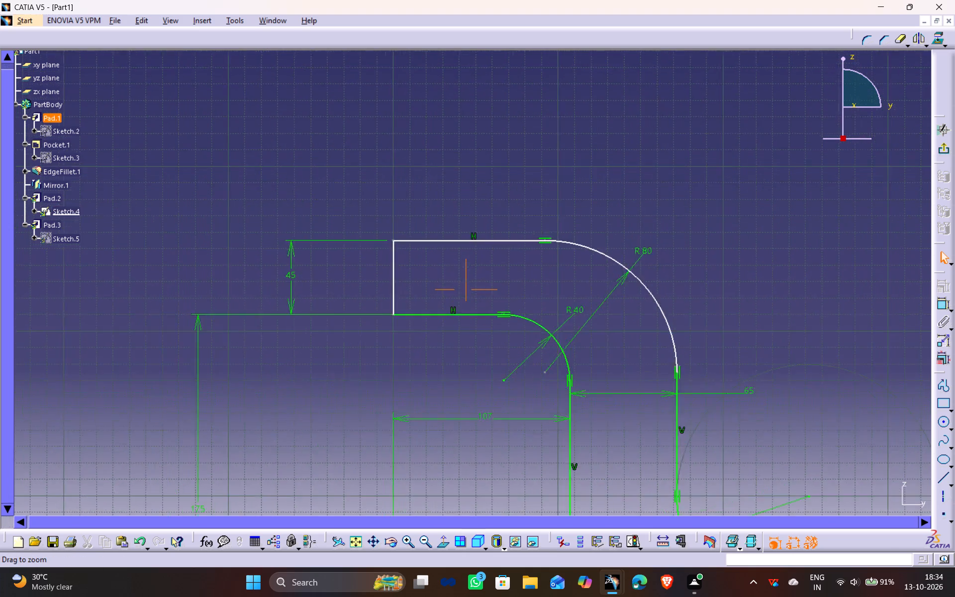
{"action": "middle_click_drag", "start_coordinate": [473, 389], "coordinate": [459, 323], "text": "ctrl"}
{"action": "middle_click_drag", "start_coordinate": [390, 218], "coordinate": [390, 275], "text": "ctrl"}
{"action": "left_click_drag", "start_coordinate": [380, 273], "coordinate": [435, 282]}
{"action": "middle_click_drag", "start_coordinate": [438, 326], "coordinate": [447, 396], "text": "ctrl"}
{"action": "middle_click_drag", "start_coordinate": [450, 448], "coordinate": [444, 419]}
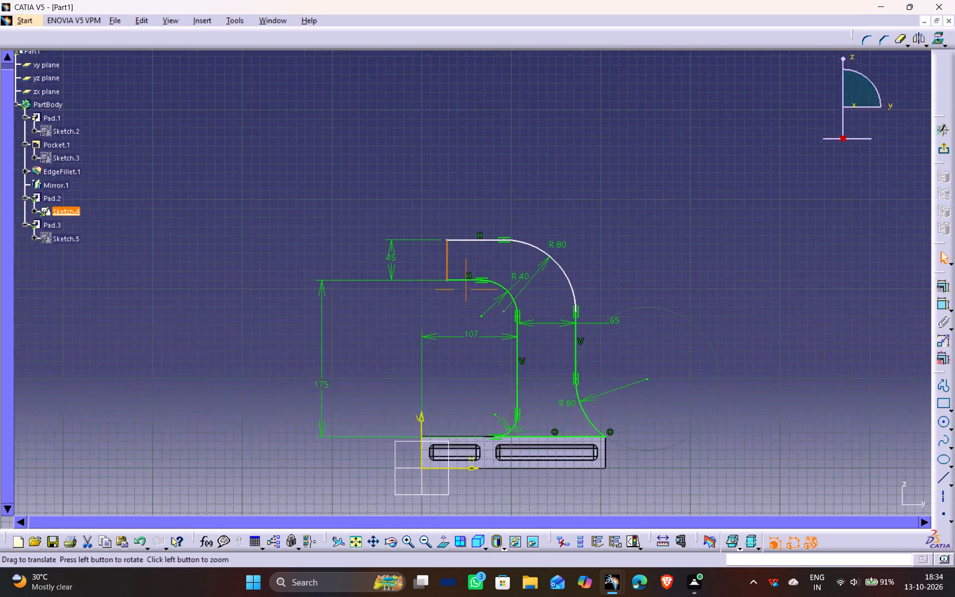
{"action": "middle_click_drag", "start_coordinate": [444, 419], "coordinate": [442, 405]}
Dimension the distance from the arm's free end line to the sketch's vertical axis and set it to 37 mm.
{"action": "left_click", "coordinate": [942, 311]}
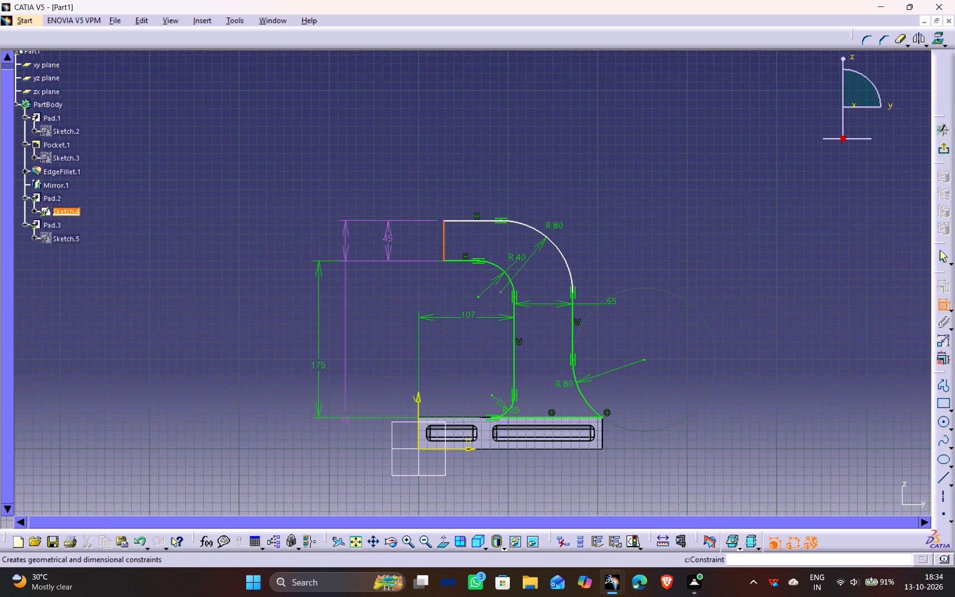
{"action": "left_click", "coordinate": [418, 401]}
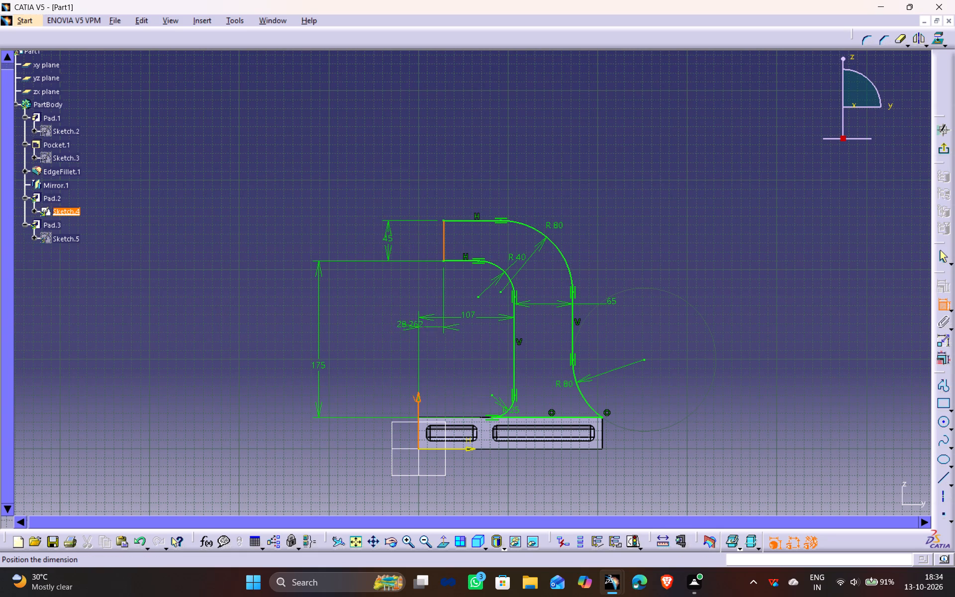
{"action": "left_click", "coordinate": [363, 332]}
{"action": "double_click", "coordinate": [371, 329]}
{"action": "key", "text": "3"}
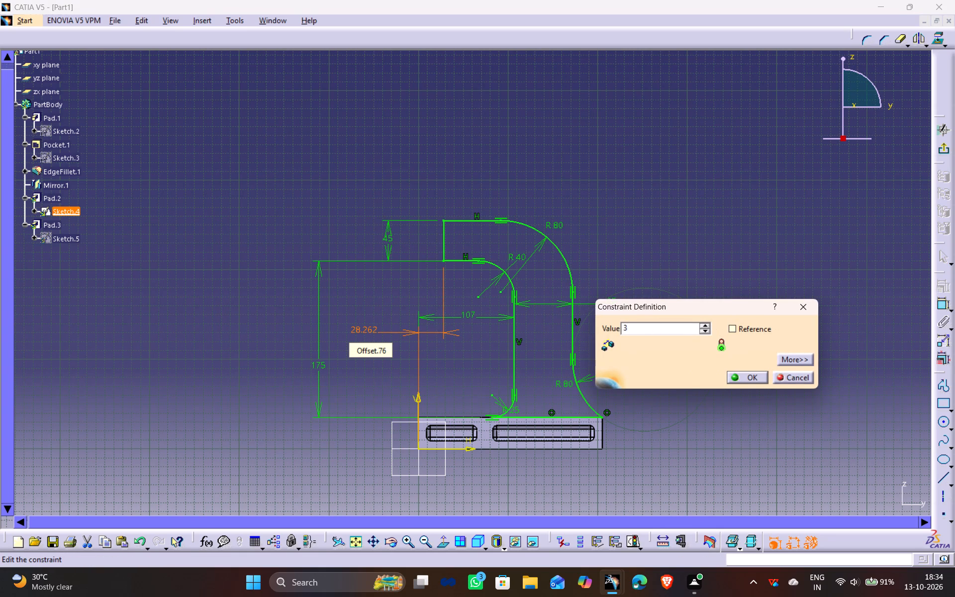
{"action": "key", "text": "7"}
{"action": "key", "text": "Return"}
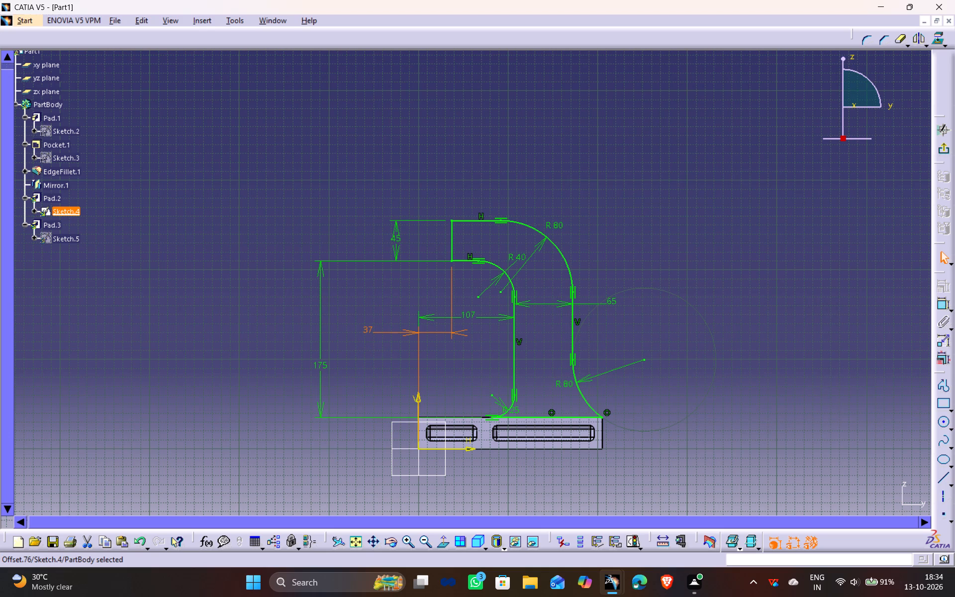
{"action": "left_click", "coordinate": [574, 208]}
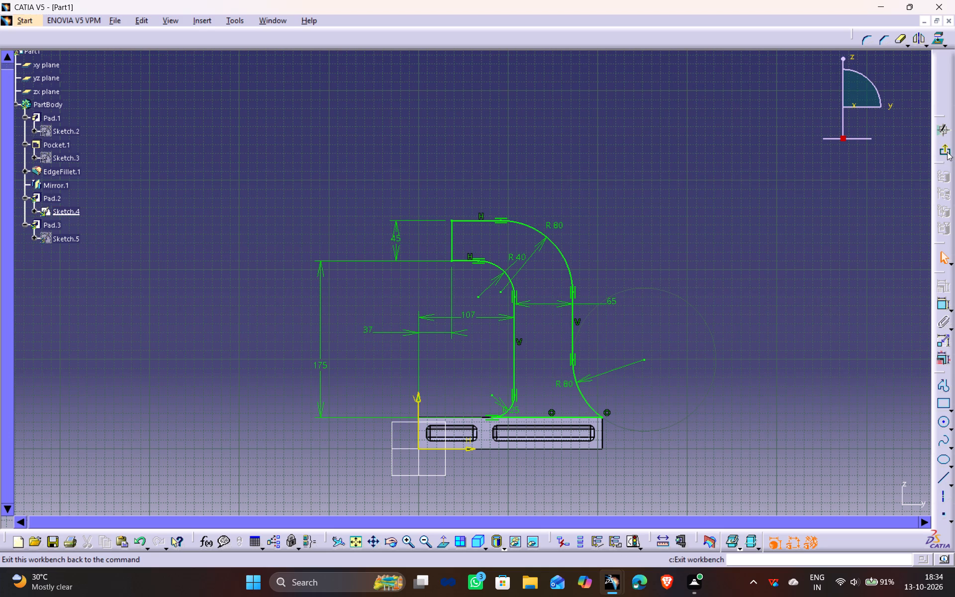
Leave the arm's profile sketch and update the part.
{"action": "left_click", "coordinate": [947, 152]}
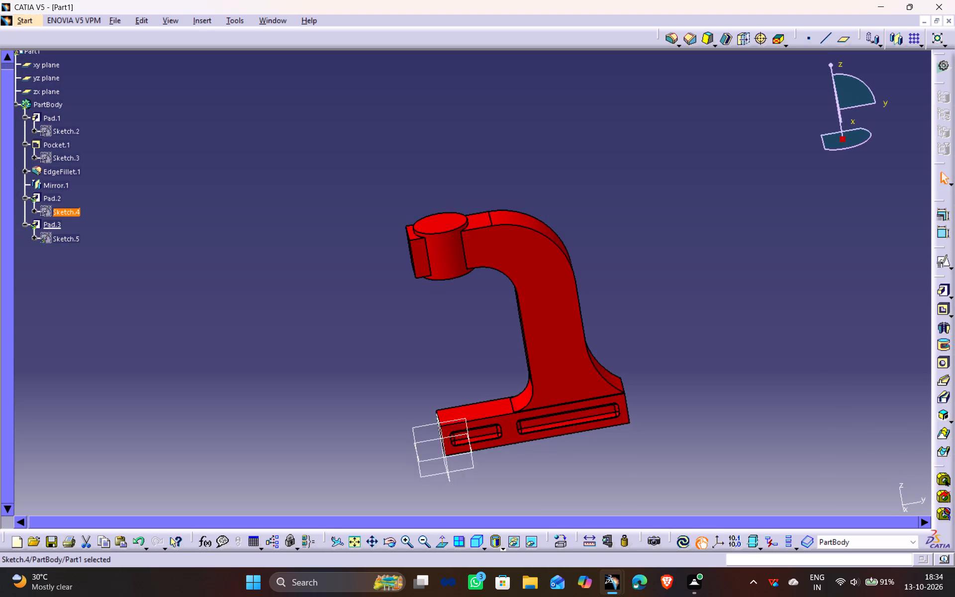
{"action": "key", "text": "ctrl+u"}
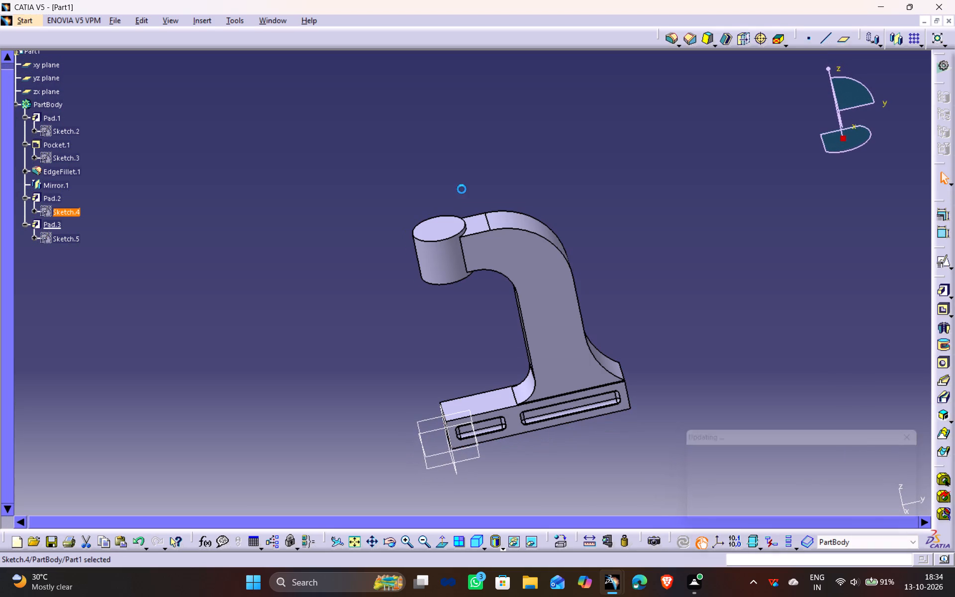
{"action": "left_click", "coordinate": [452, 142]}
Start a positioned sketch on the curved arm's flat side face, keeping the implicit origin and orientation.
{"action": "middle_click_drag", "start_coordinate": [451, 142], "coordinate": [476, 264]}
{"action": "scroll", "coordinate": [451, 142], "scroll_direction": "down", "scroll_amount": 1}
{"action": "left_click_drag", "start_coordinate": [451, 142], "coordinate": [476, 264]}
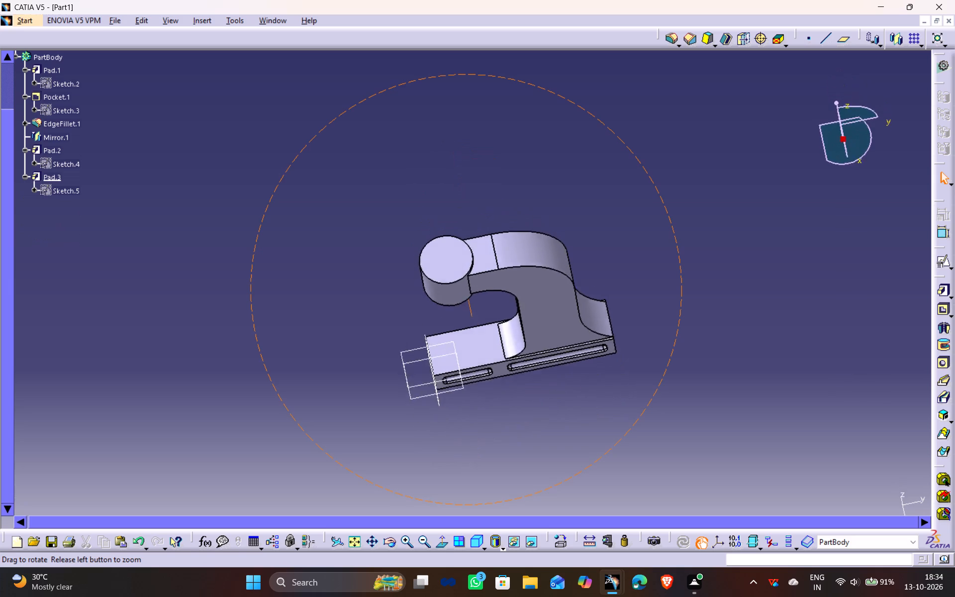
{"action": "left_click_drag", "start_coordinate": [476, 264], "coordinate": [481, 293]}
{"action": "middle_click_drag", "start_coordinate": [476, 264], "coordinate": [481, 293]}
{"action": "scroll", "coordinate": [481, 293], "scroll_direction": "down", "scroll_amount": 1}
{"action": "left_click", "coordinate": [441, 275]}
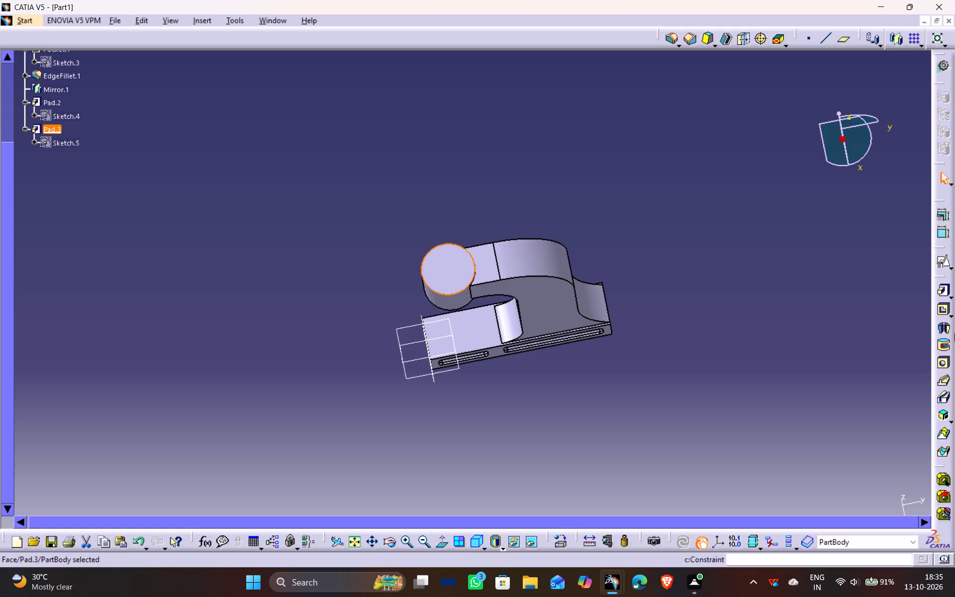
{"action": "left_click", "coordinate": [534, 316]}
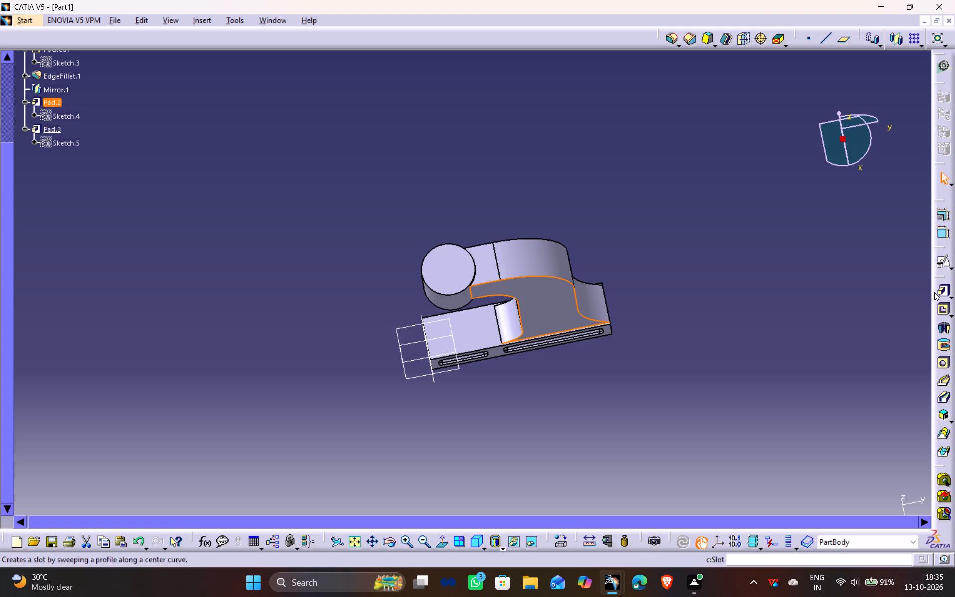
{"action": "left_click", "coordinate": [943, 264]}
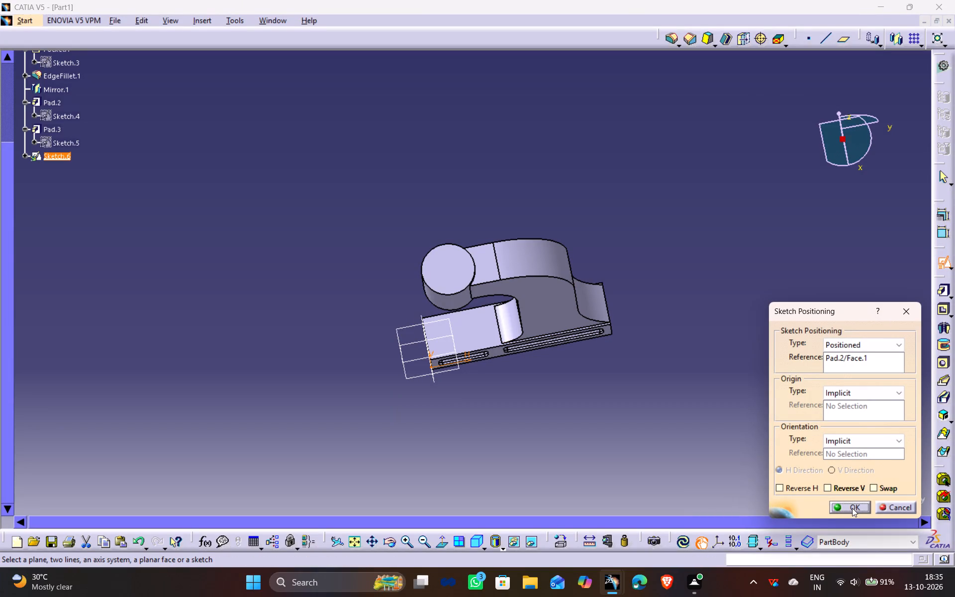
{"action": "middle_click_drag", "start_coordinate": [458, 379], "coordinate": [434, 230]}
{"action": "scroll", "coordinate": [458, 379], "scroll_direction": "down", "scroll_amount": 1}
{"action": "left_click_drag", "start_coordinate": [458, 378], "coordinate": [434, 230]}
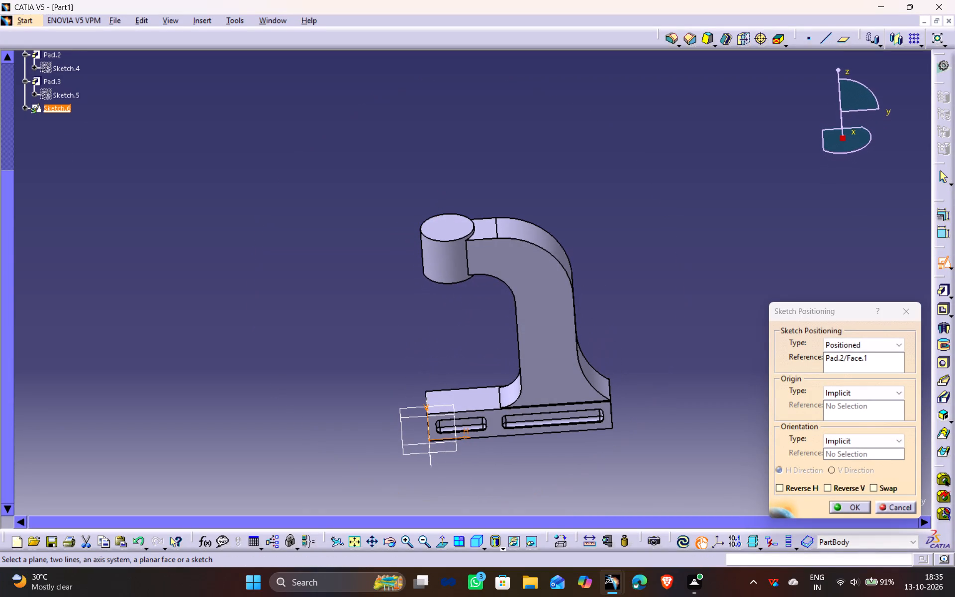
{"action": "left_click", "coordinate": [847, 501]}
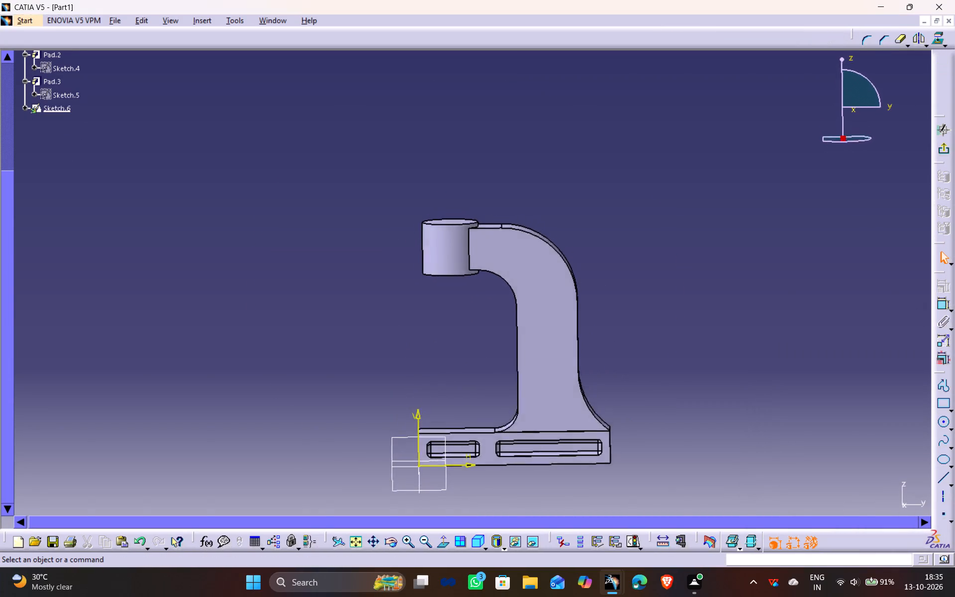
Sketch a closed six-line profile inside the arm's side face, running from just above the block up to the boss end.
{"action": "middle_click_drag", "start_coordinate": [516, 509], "coordinate": [487, 423], "text": "ctrl"}
{"action": "middle_click_drag", "start_coordinate": [599, 294], "coordinate": [394, 223]}
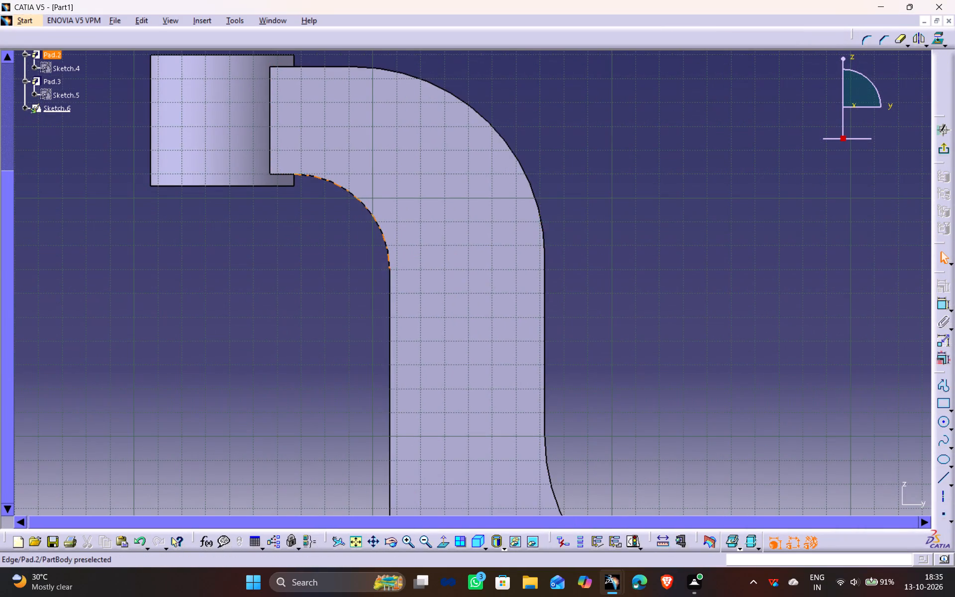
{"action": "middle_click_drag", "start_coordinate": [382, 196], "coordinate": [382, 256], "text": "ctrl"}
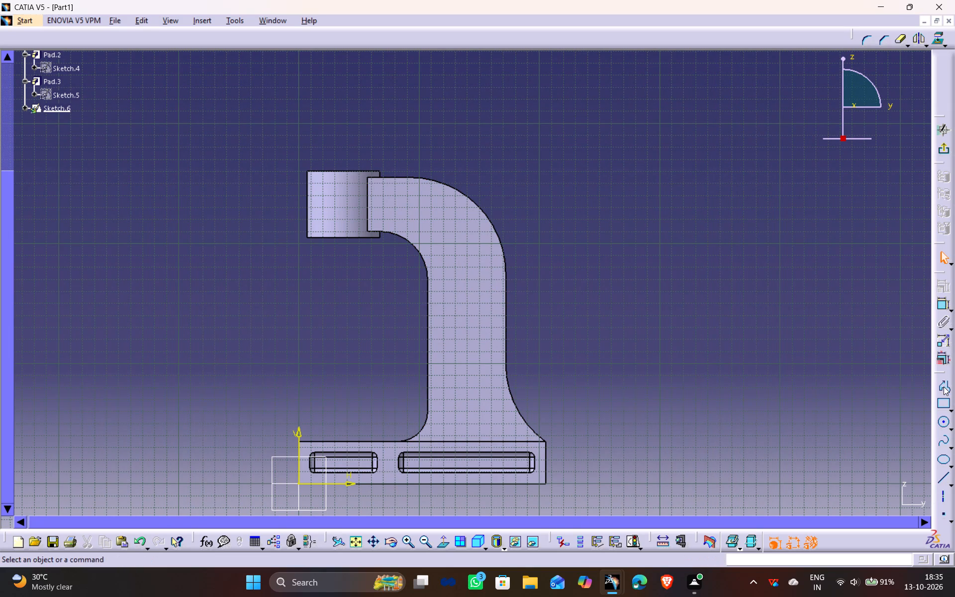
{"action": "left_click", "coordinate": [944, 387]}
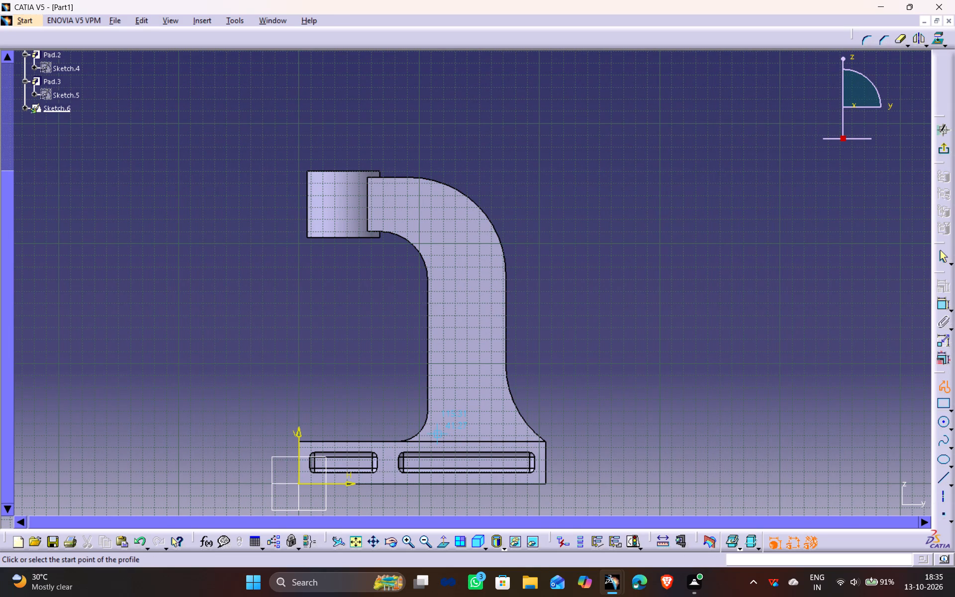
{"action": "left_click", "coordinate": [441, 427]}
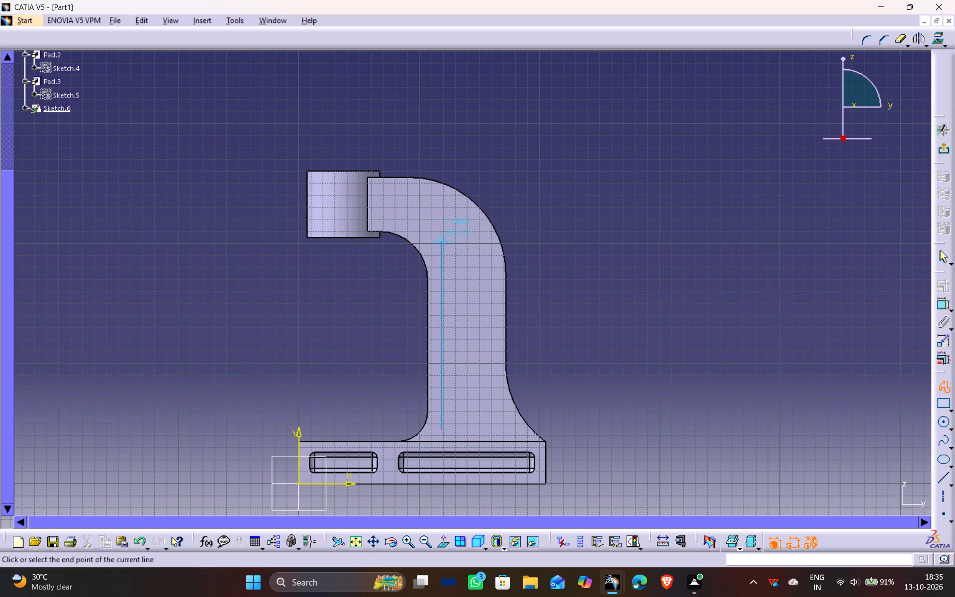
{"action": "left_click", "coordinate": [433, 232]}
{"action": "left_click", "coordinate": [383, 222]}
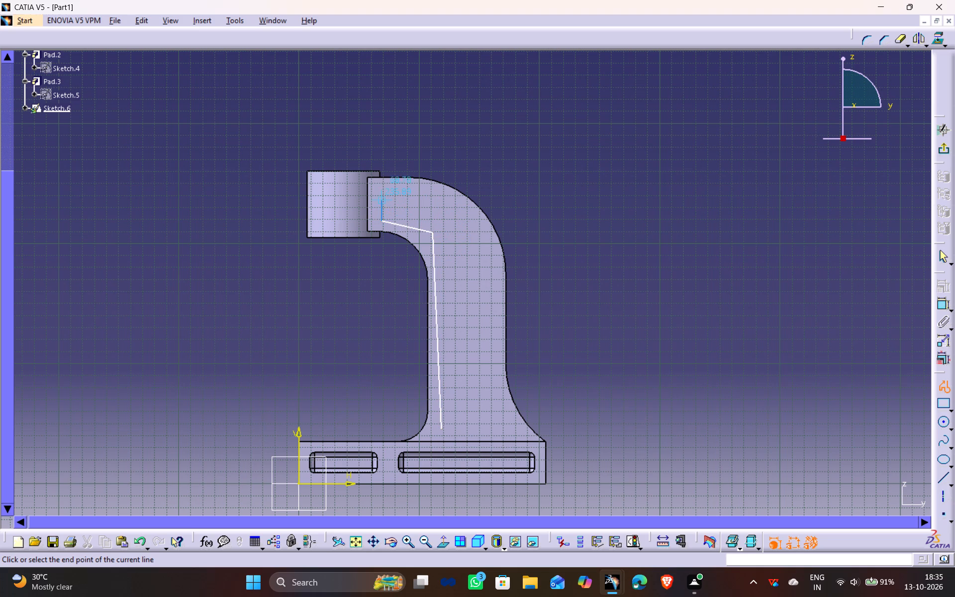
{"action": "left_click", "coordinate": [382, 186]}
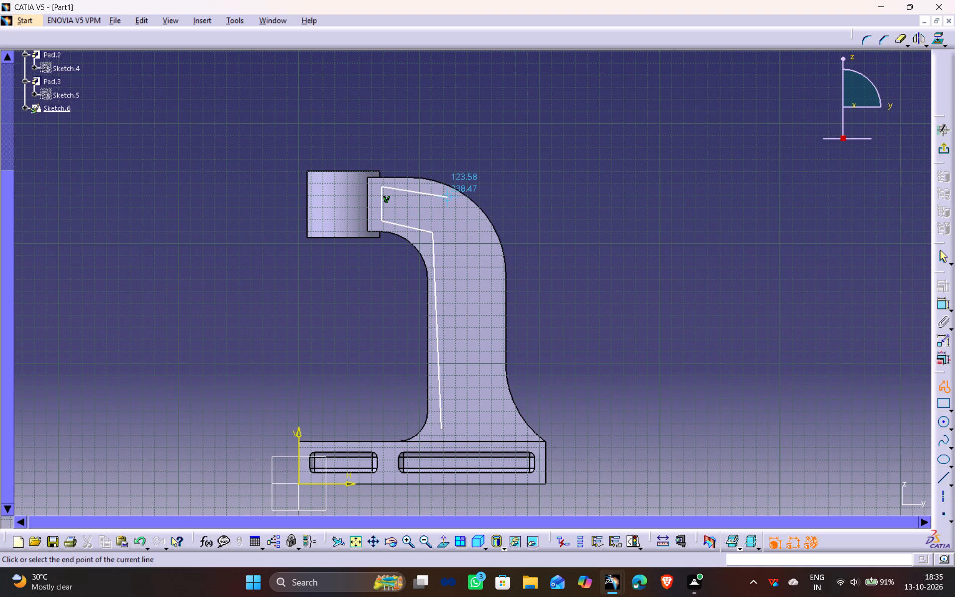
{"action": "left_click", "coordinate": [448, 197]}
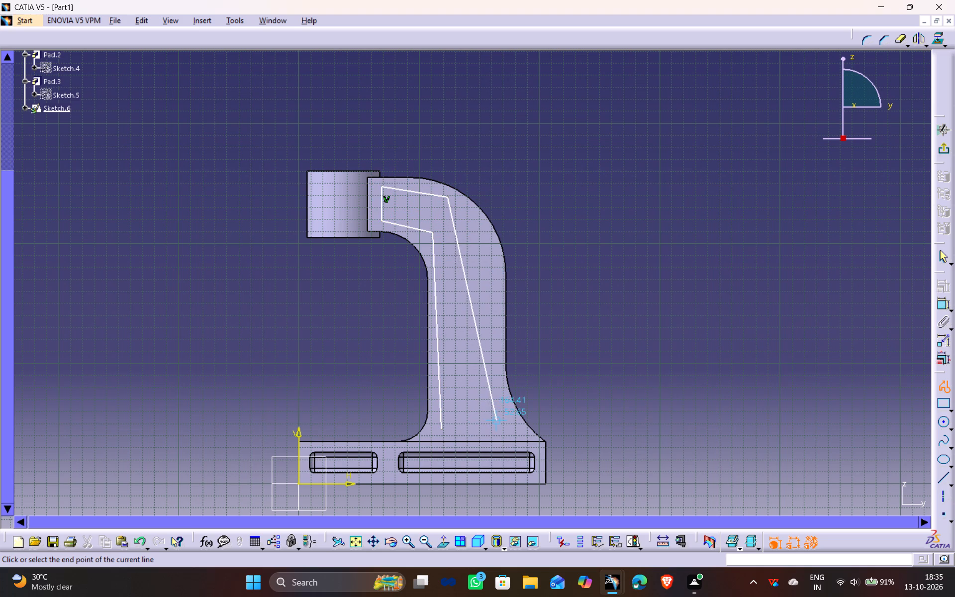
{"action": "left_click", "coordinate": [499, 426]}
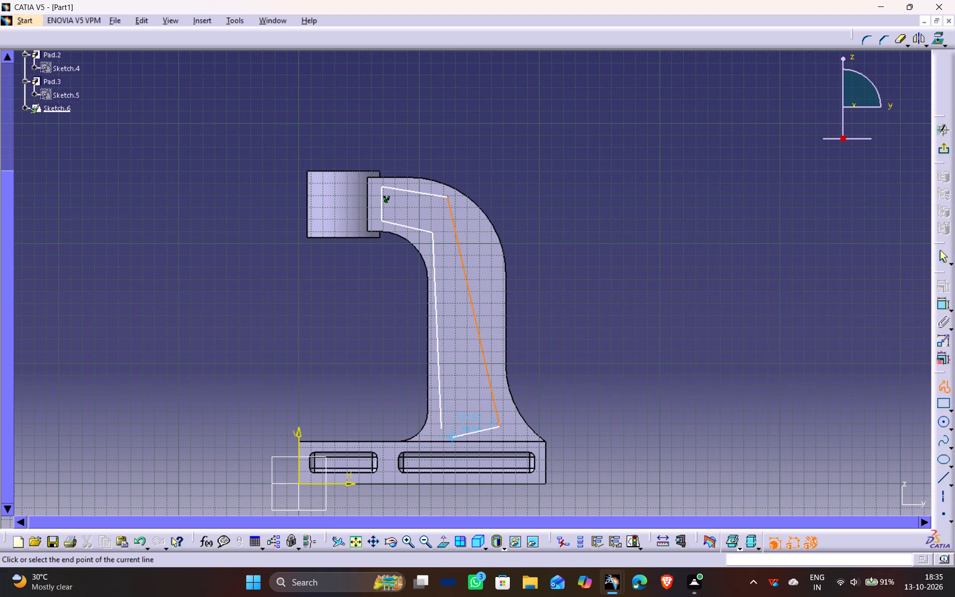
{"action": "left_click", "coordinate": [442, 426]}
{"action": "left_click", "coordinate": [642, 346]}
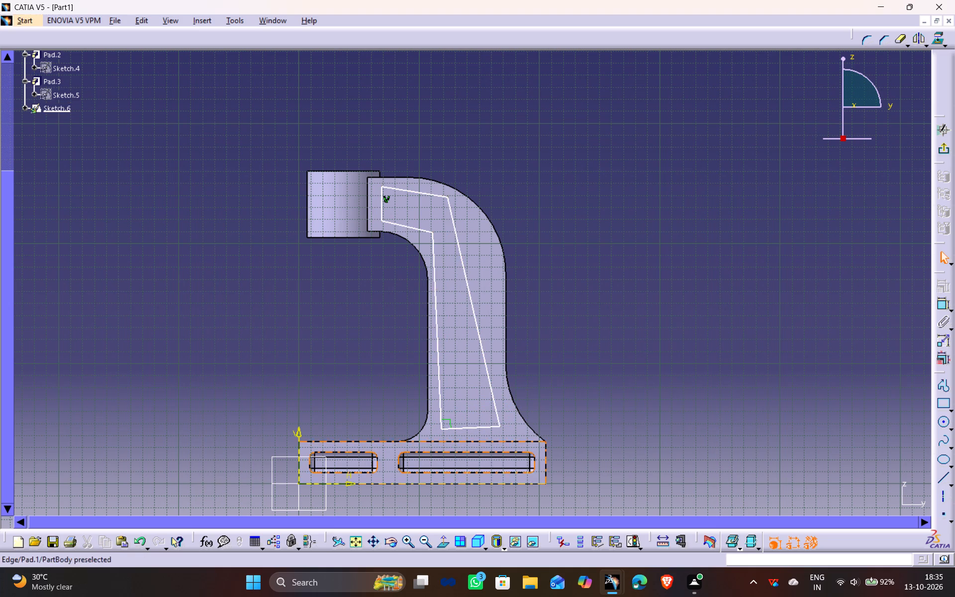
Constrain the profile's long outer line parallel to the arm's straight outer edge, on the side away from the boss.
{"action": "middle_click_drag", "start_coordinate": [540, 477], "coordinate": [517, 420], "text": "ctrl"}
{"action": "middle_click_drag", "start_coordinate": [560, 458], "coordinate": [473, 216]}
{"action": "middle_click_drag", "start_coordinate": [475, 204], "coordinate": [479, 239], "text": "ctrl"}
{"action": "middle_click_drag", "start_coordinate": [487, 217], "coordinate": [488, 302]}
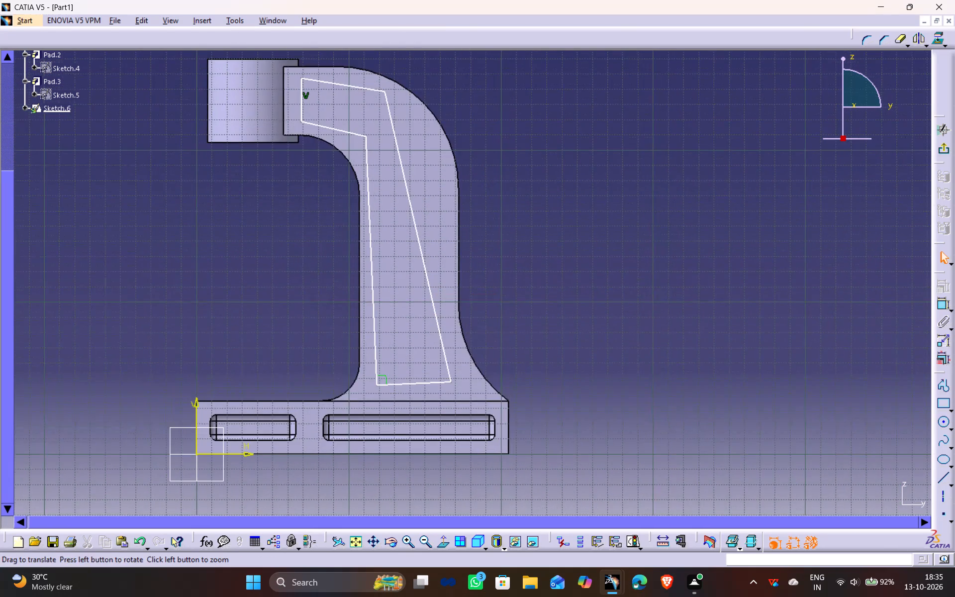
{"action": "left_click", "coordinate": [420, 247]}
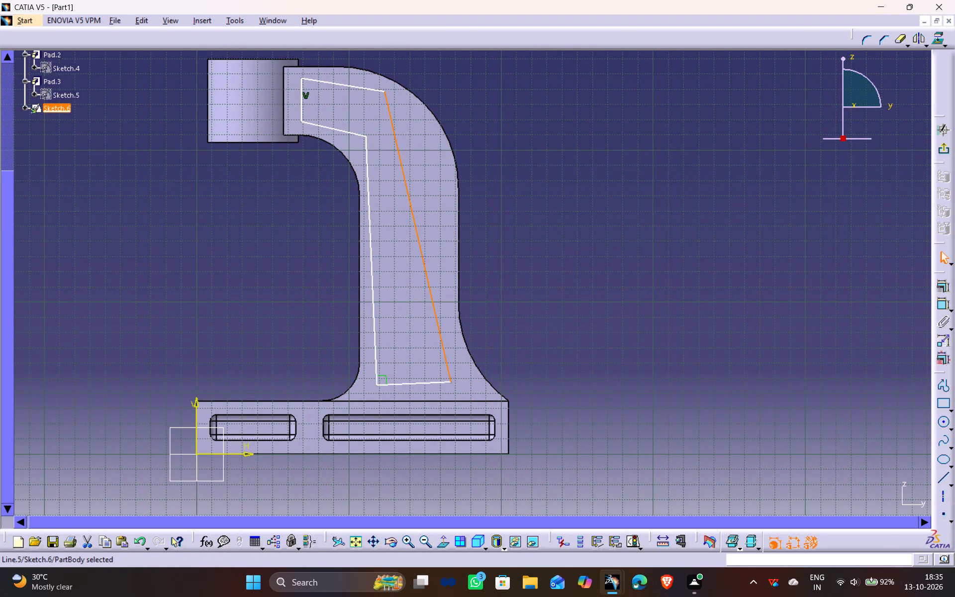
{"action": "left_click", "coordinate": [458, 251], "text": "ctrl"}
{"action": "left_click", "coordinate": [944, 286]}
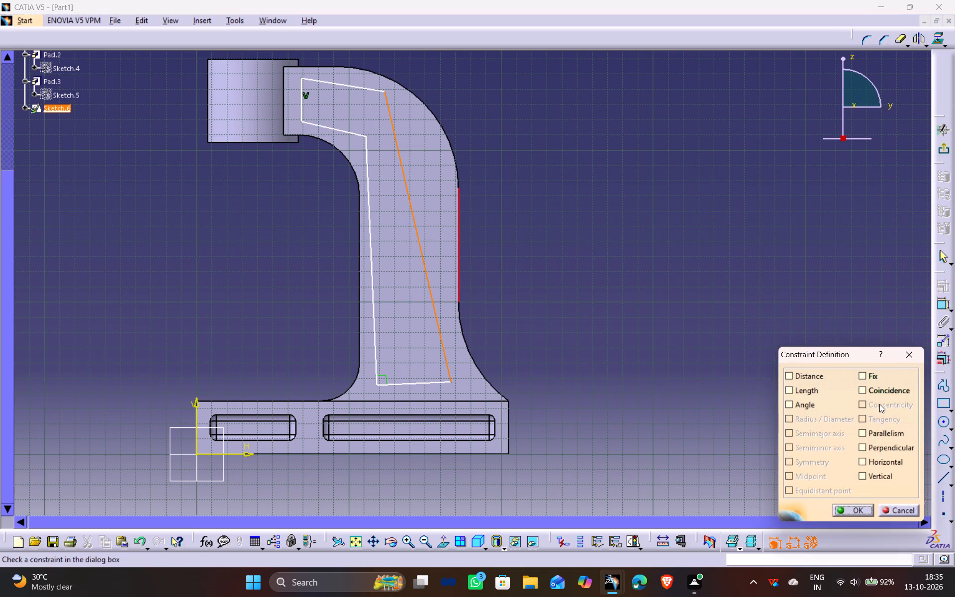
{"action": "left_click", "coordinate": [879, 430]}
{"action": "left_click", "coordinate": [851, 514]}
{"action": "left_click", "coordinate": [835, 486]}
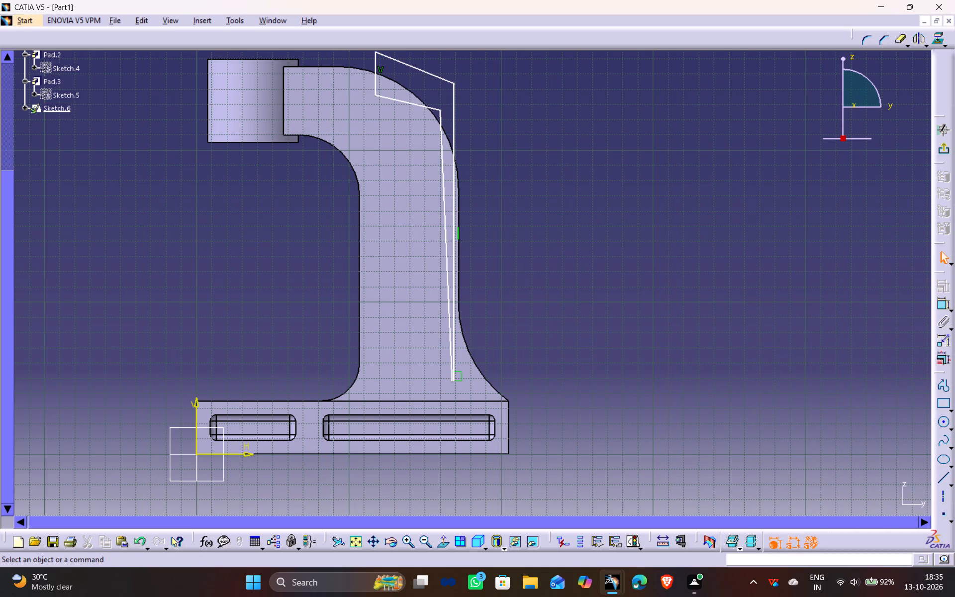
Move the profile's long inner line away from the outer line, to just inside the arm's straight inner edge.
{"action": "left_click", "coordinate": [445, 289]}
{"action": "left_click_drag", "start_coordinate": [452, 281], "coordinate": [445, 283]}
{"action": "left_click_drag", "start_coordinate": [448, 282], "coordinate": [372, 280]}
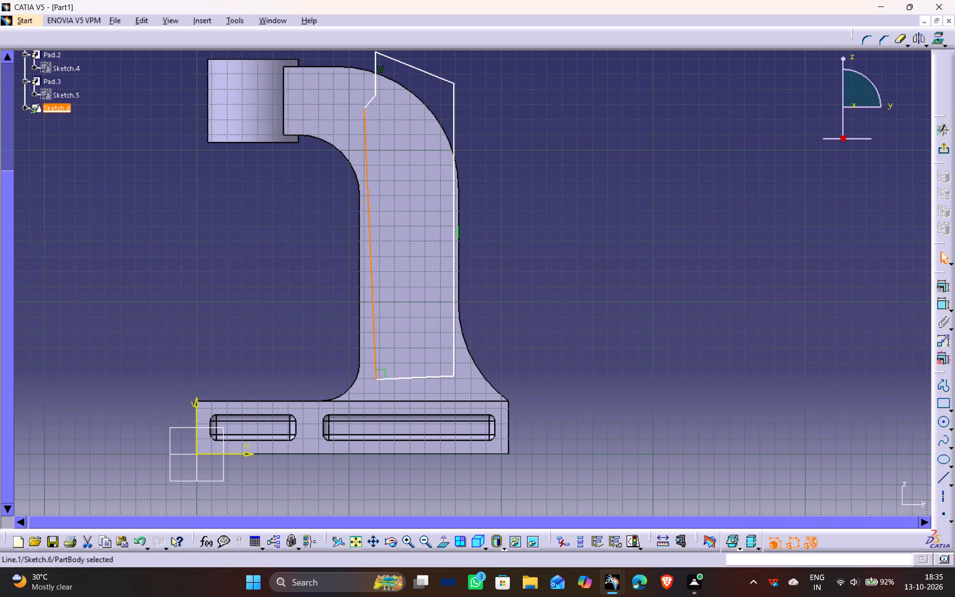
Dimension the offset between the profile's long outer line and the arm's straight outer edge and set it to 9 mm.
{"action": "left_click", "coordinate": [455, 278]}
{"action": "left_click", "coordinate": [458, 273], "text": "ctrl"}
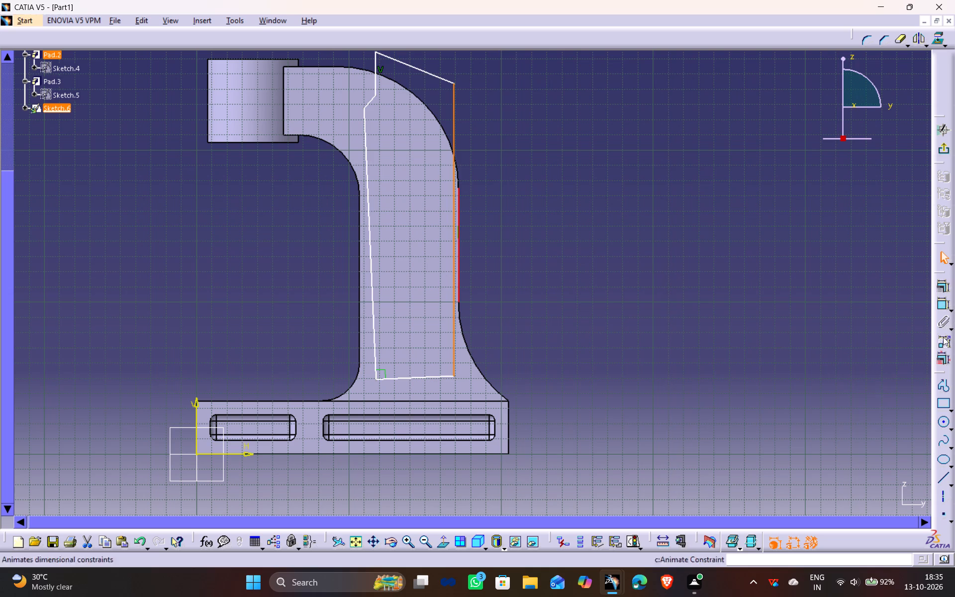
{"action": "left_click", "coordinate": [941, 284]}
{"action": "left_click", "coordinate": [910, 355]}
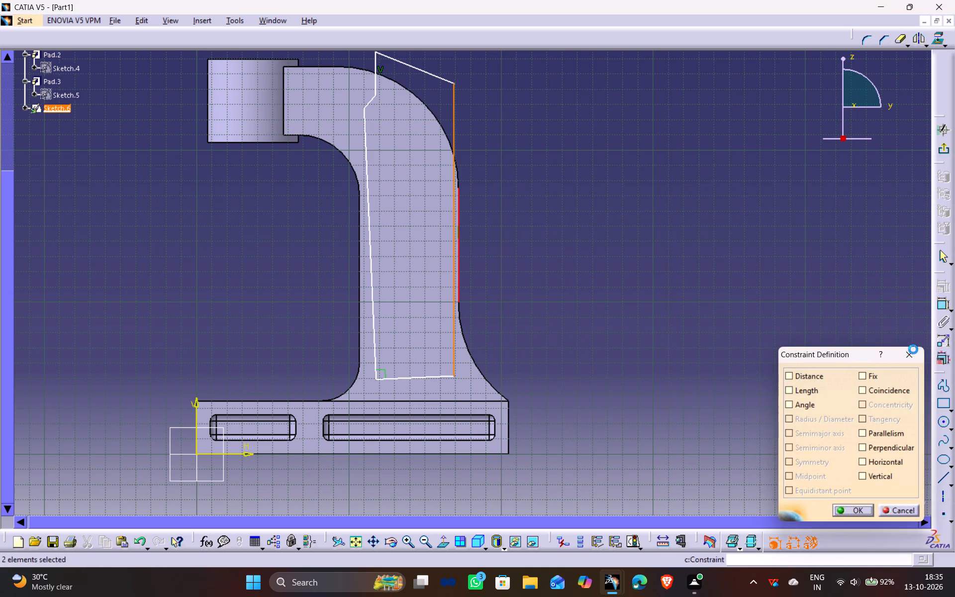
{"action": "left_click", "coordinate": [939, 302]}
{"action": "left_click", "coordinate": [505, 253]}
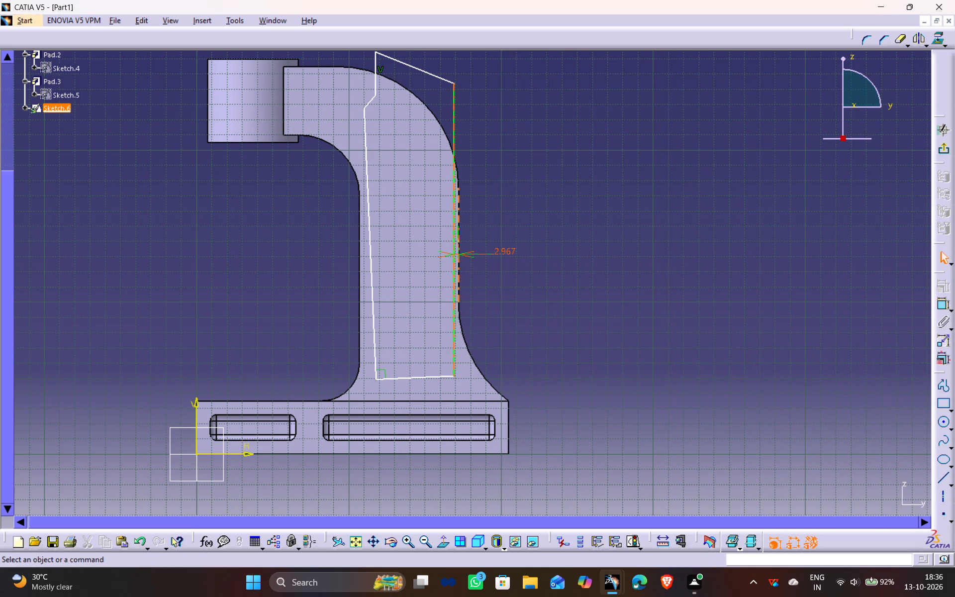
{"action": "double_click", "coordinate": [508, 249]}
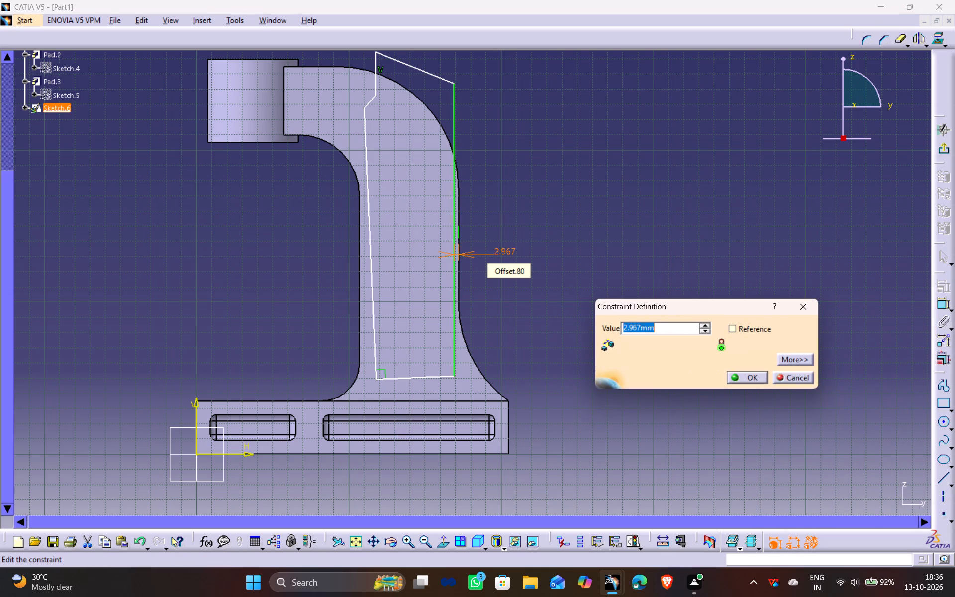
{"action": "key", "text": "9"}
{"action": "key", "text": "Return"}
{"action": "left_click", "coordinate": [556, 190]}
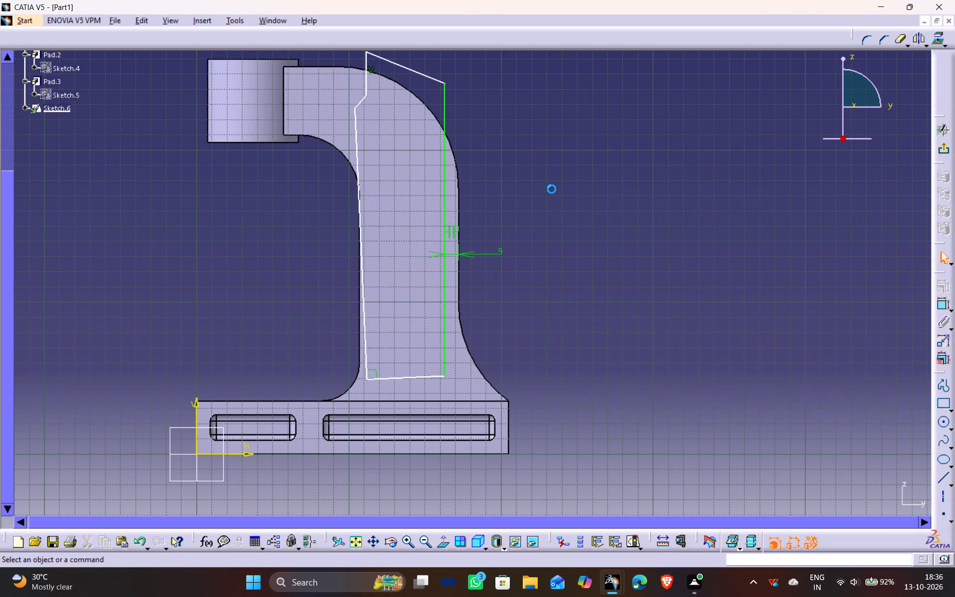
Shift the profile's long inner line slightly into the arm and constrain it parallel to the arm's straight inner edge.
{"action": "left_click_drag", "start_coordinate": [363, 263], "coordinate": [371, 263]}
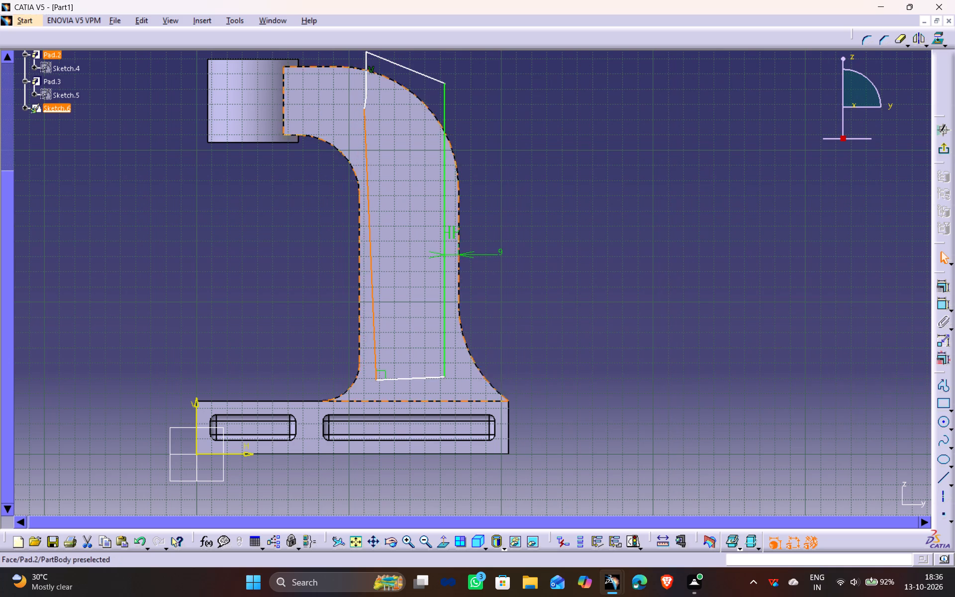
{"action": "left_click", "coordinate": [358, 269], "text": "ctrl"}
{"action": "left_click", "coordinate": [944, 290]}
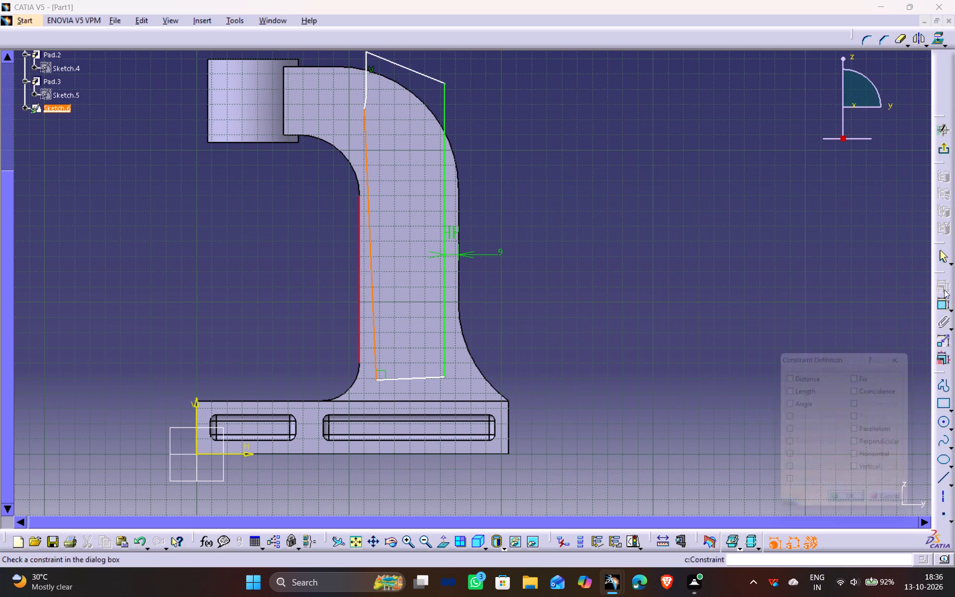
{"action": "left_click", "coordinate": [874, 431]}
{"action": "left_click", "coordinate": [864, 503]}
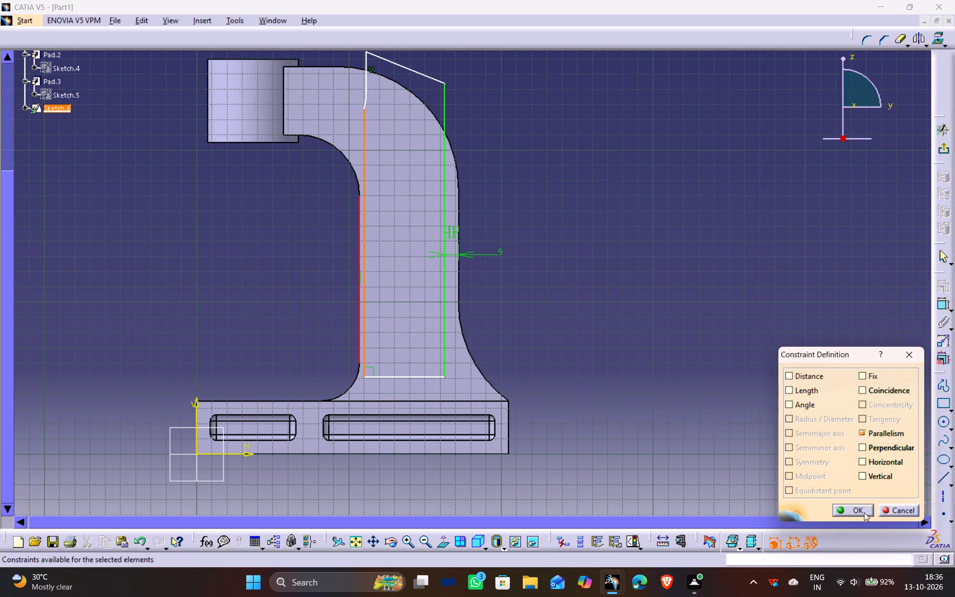
{"action": "left_click", "coordinate": [863, 513]}
{"action": "left_click", "coordinate": [762, 331]}
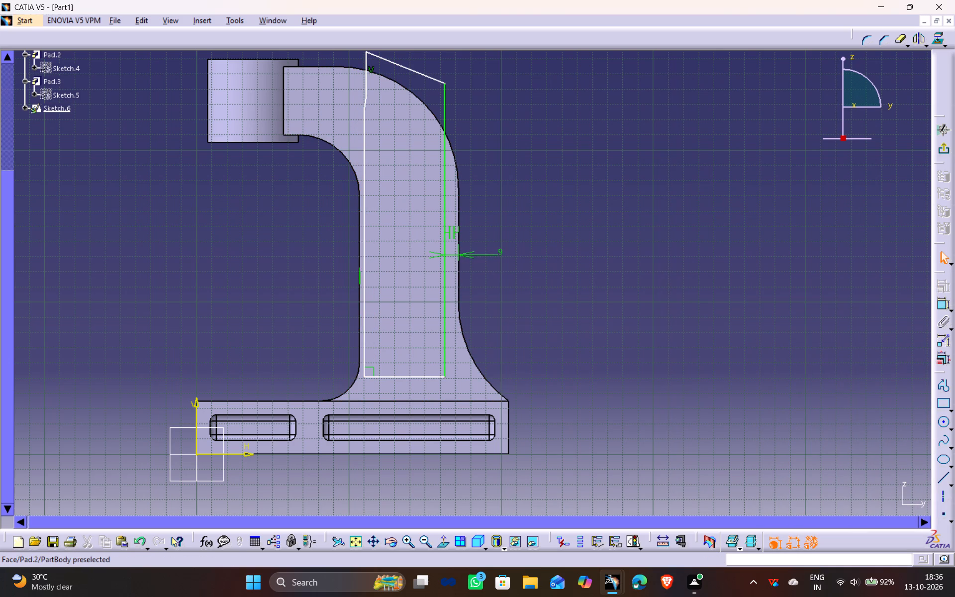
Dimension the offset between the profile's long inner line and the arm's straight inner edge and set it to 9 mm.
{"action": "left_click", "coordinate": [364, 240]}
{"action": "left_click", "coordinate": [361, 244], "text": "ctrl"}
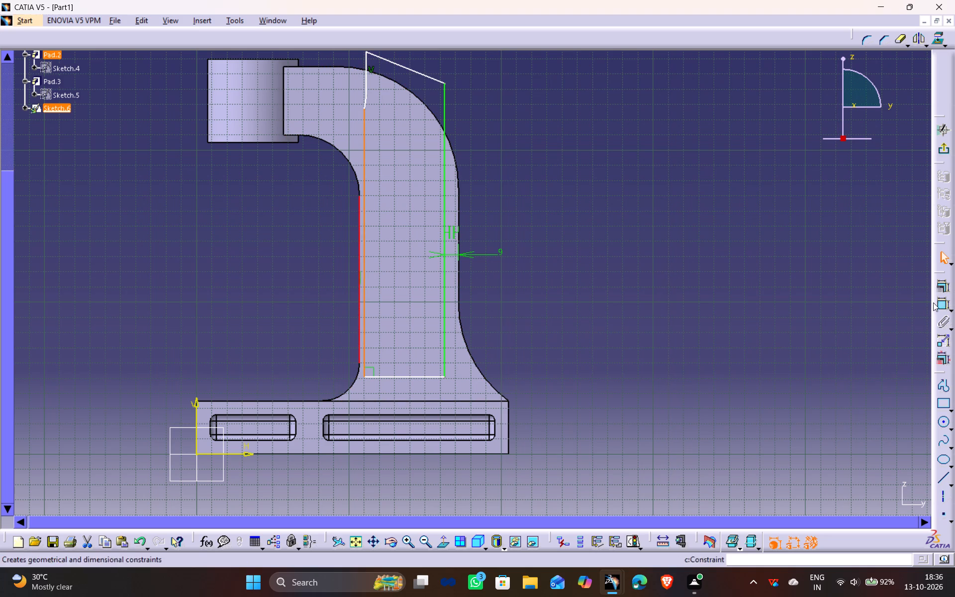
{"action": "left_click", "coordinate": [940, 303]}
{"action": "left_click", "coordinate": [219, 253]}
{"action": "double_click", "coordinate": [221, 244]}
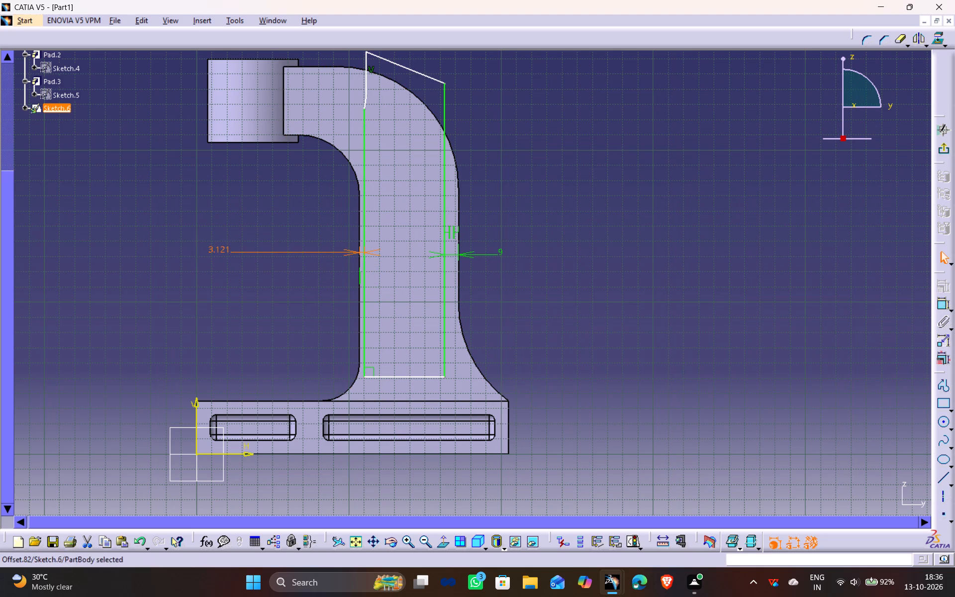
{"action": "key", "text": "9"}
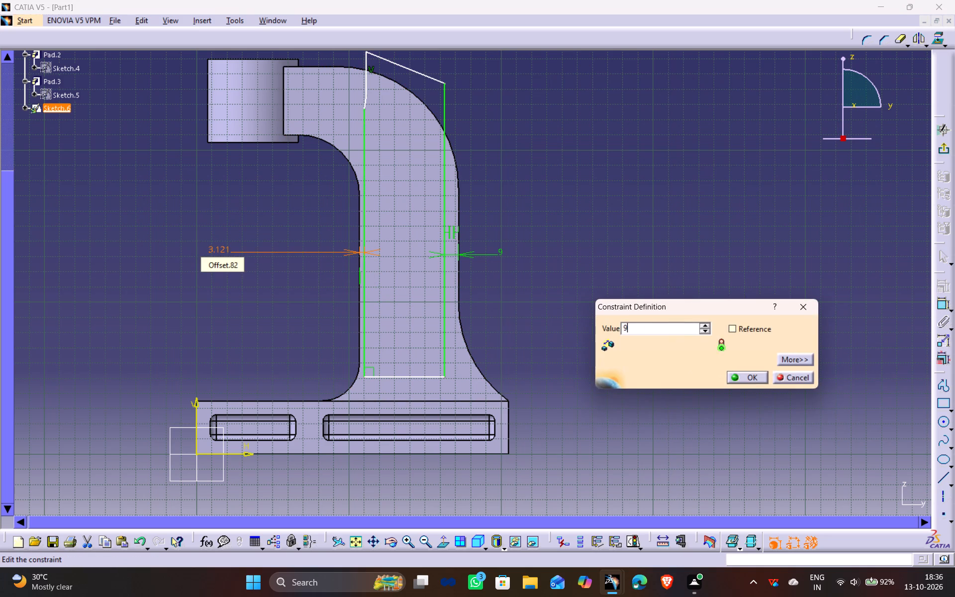
{"action": "key", "text": "Return"}
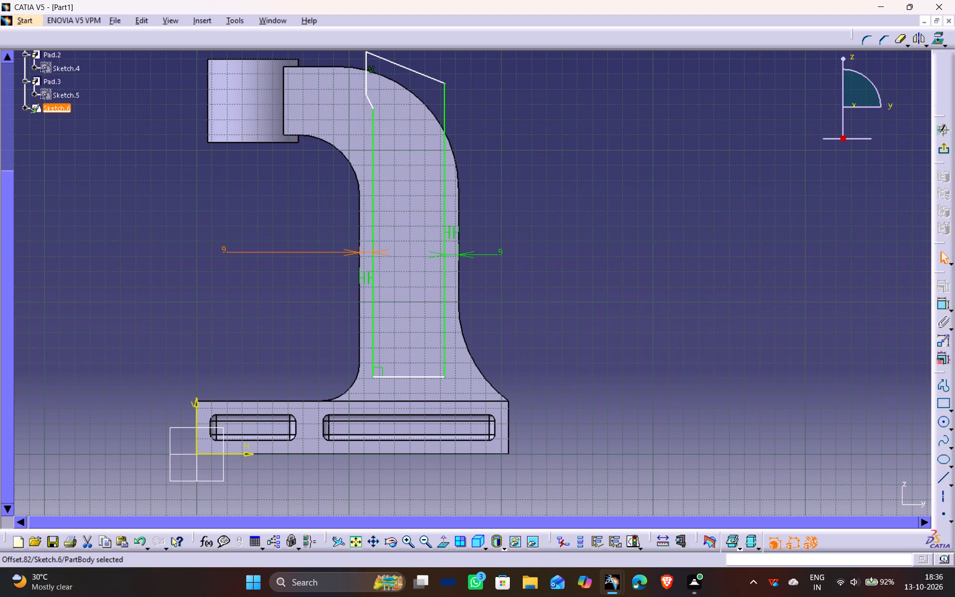
Dimension the offset between the profile's short bottom line and the block's top edge and set it to 9 mm.
{"action": "left_click", "coordinate": [407, 378]}
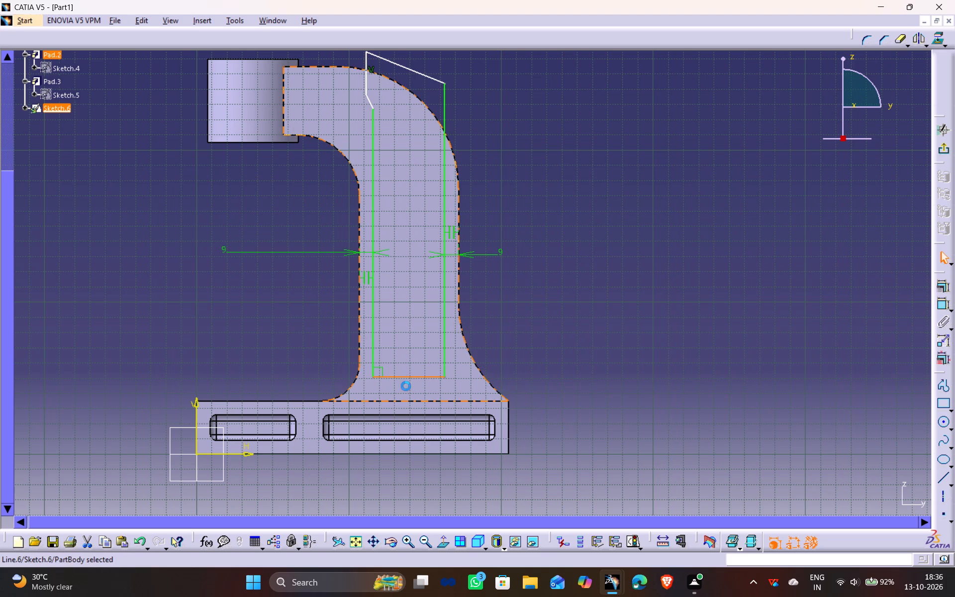
{"action": "left_click", "coordinate": [415, 401], "text": "ctrl"}
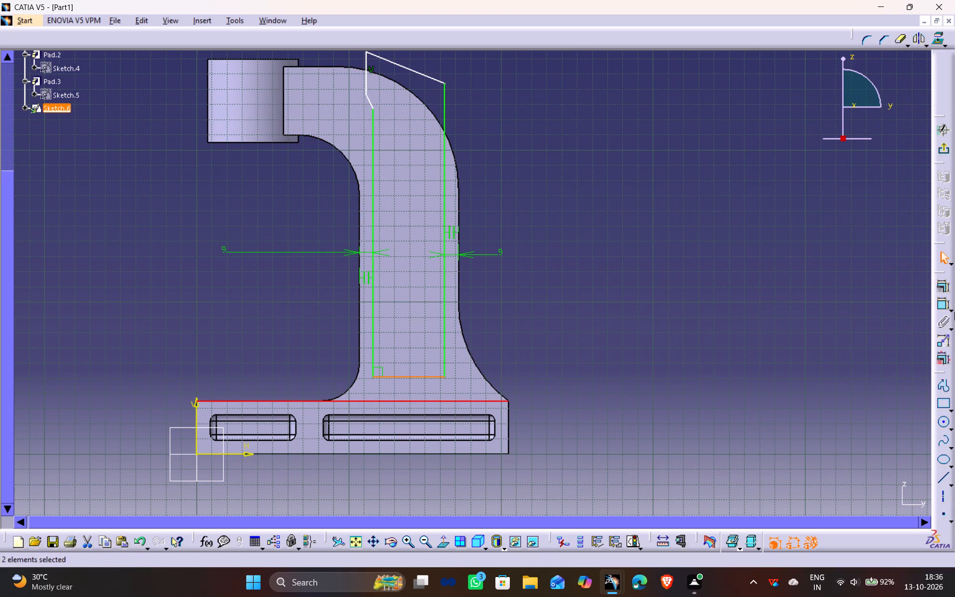
{"action": "left_click", "coordinate": [944, 289]}
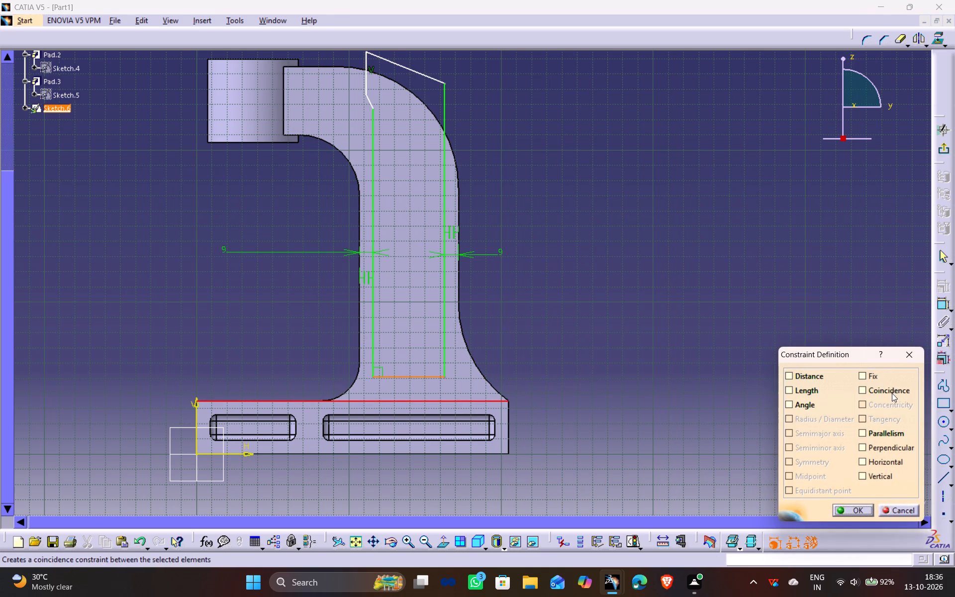
{"action": "left_click", "coordinate": [906, 357]}
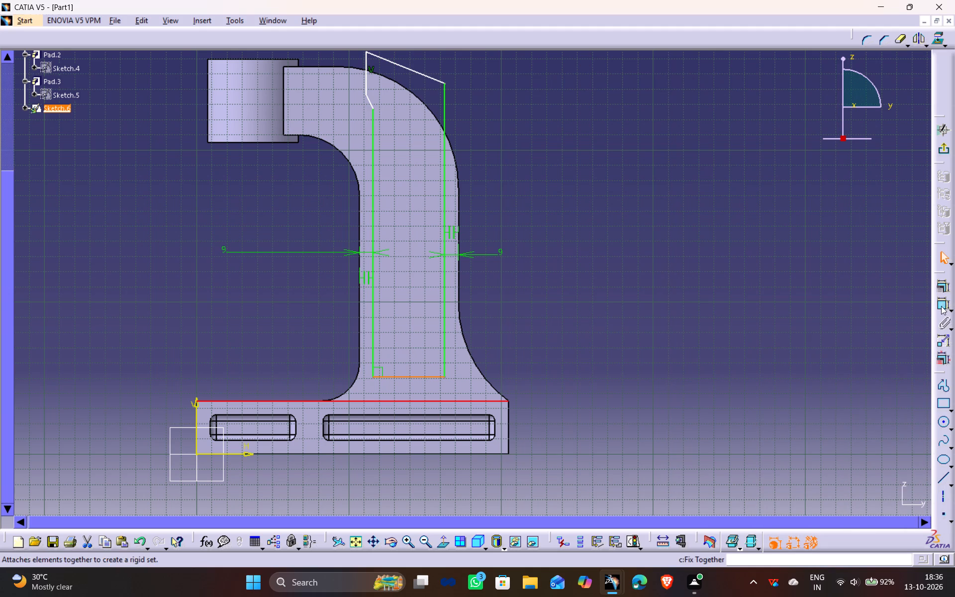
{"action": "left_click", "coordinate": [943, 303]}
{"action": "left_click", "coordinate": [657, 333]}
{"action": "double_click", "coordinate": [662, 327]}
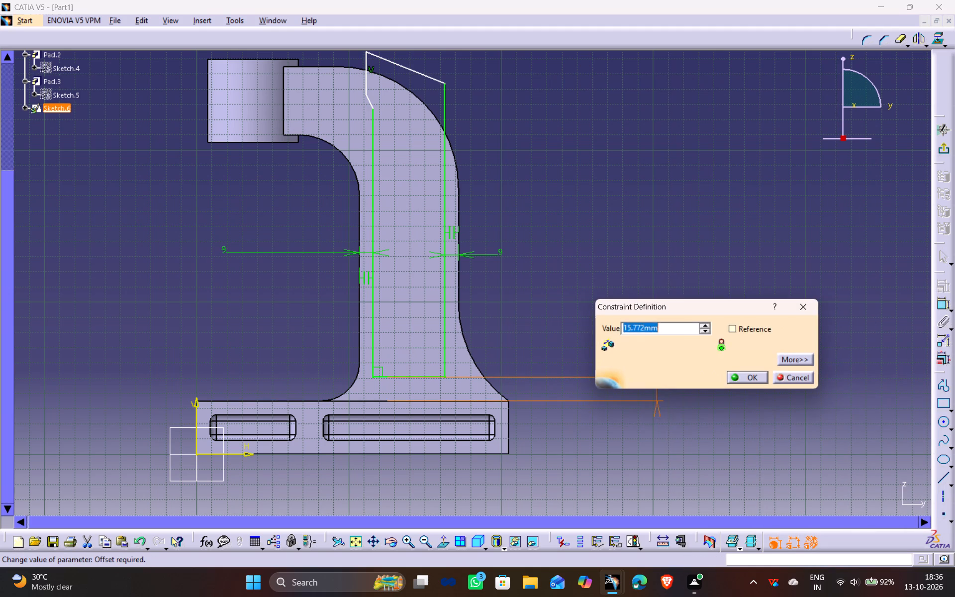
{"action": "key", "text": "9"}
{"action": "key", "text": "Return"}
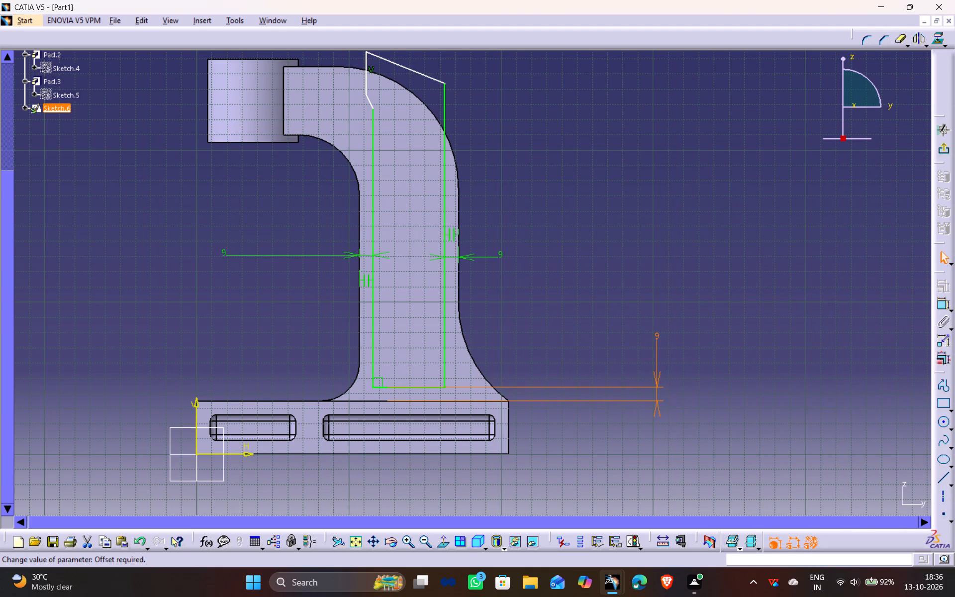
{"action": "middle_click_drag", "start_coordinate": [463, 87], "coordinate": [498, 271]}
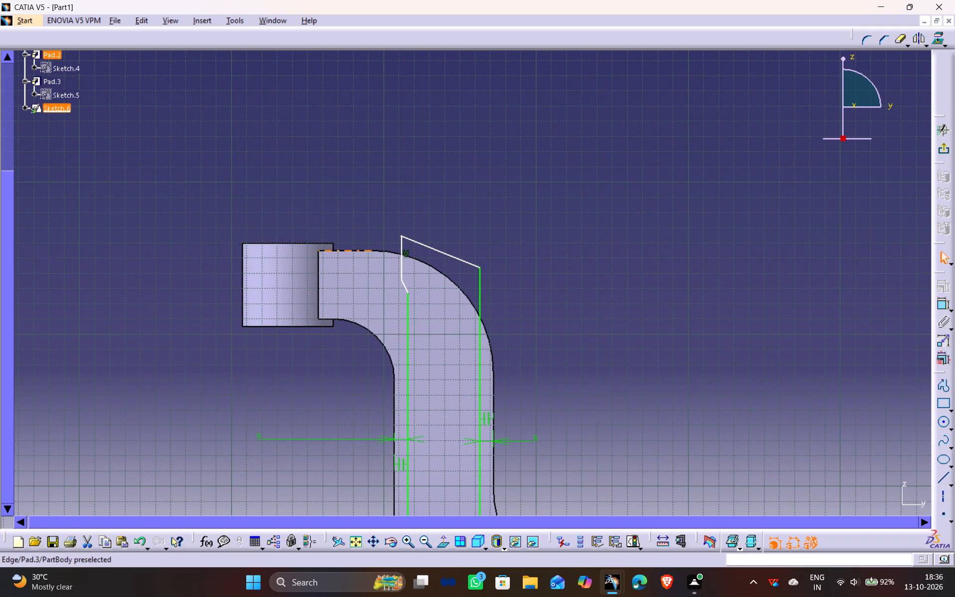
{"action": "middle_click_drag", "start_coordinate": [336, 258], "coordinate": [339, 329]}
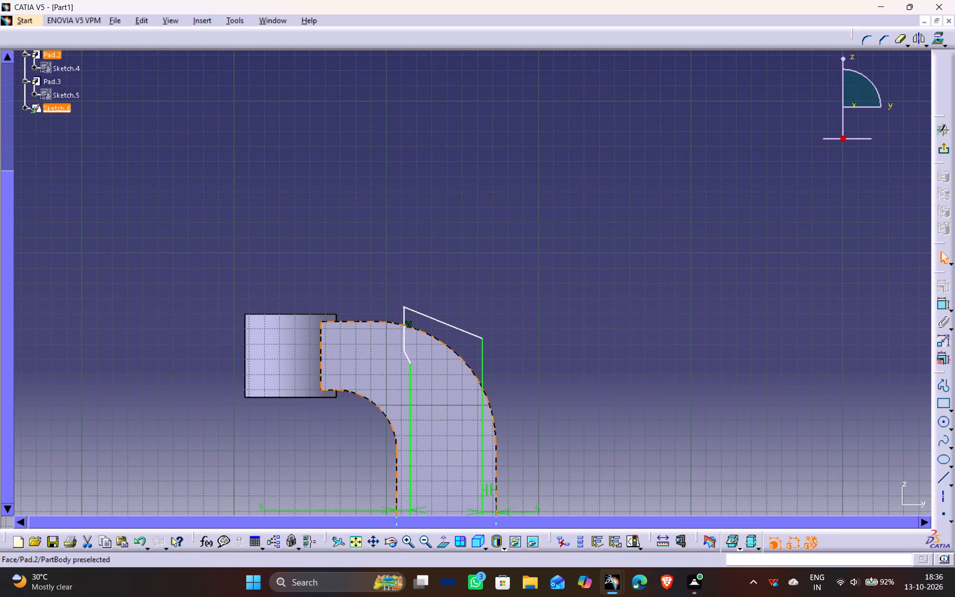
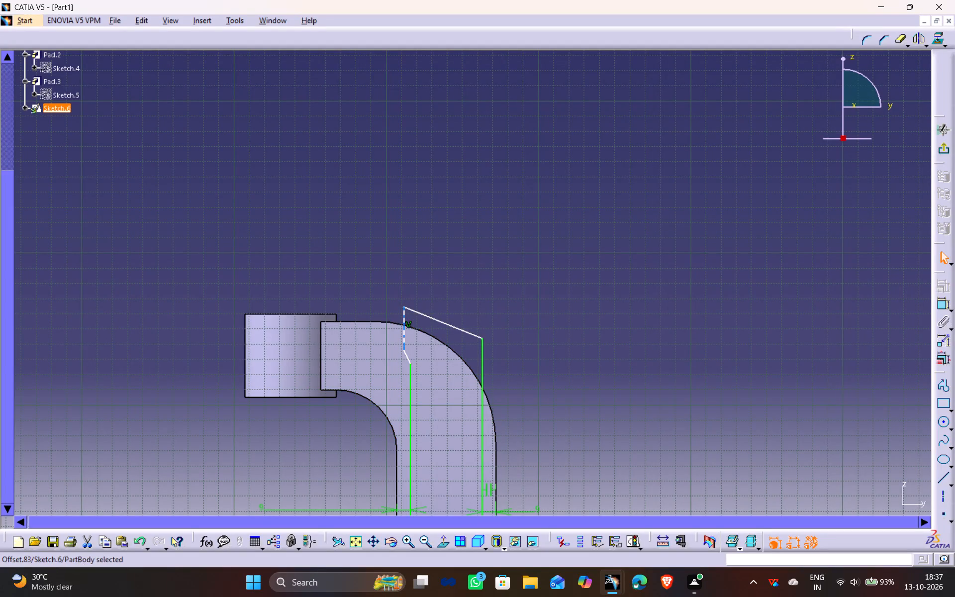
Move the profile's short end line into the arm's horizontal section, just beside the cylindrical boss.
{"action": "left_click_drag", "start_coordinate": [405, 317], "coordinate": [340, 345]}
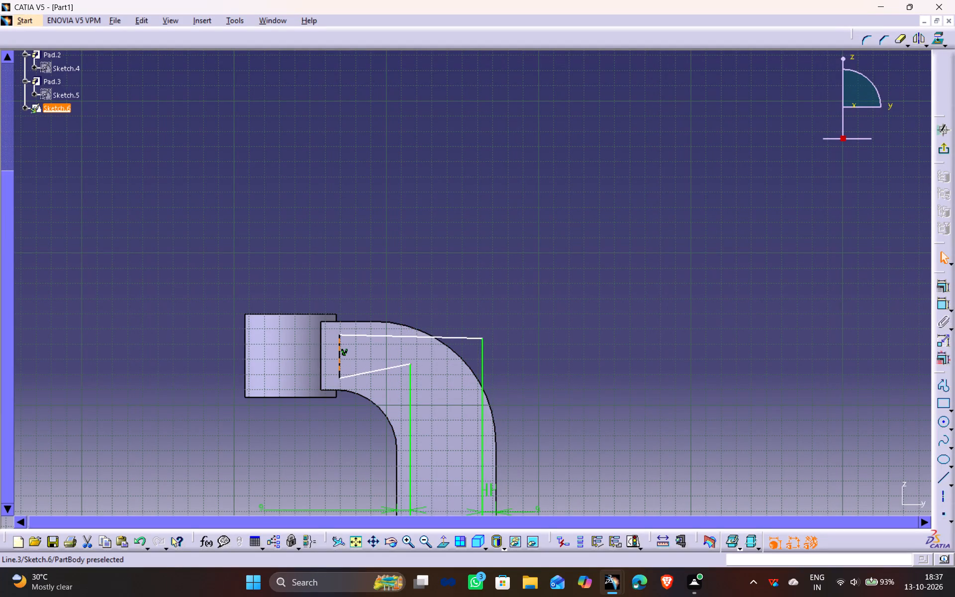
{"action": "left_click_drag", "start_coordinate": [340, 345], "coordinate": [338, 346]}
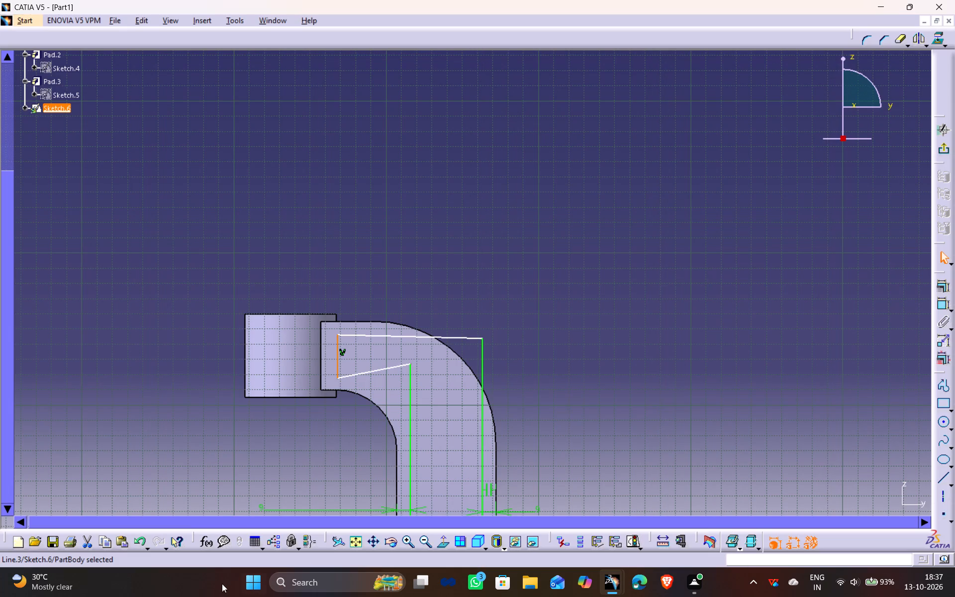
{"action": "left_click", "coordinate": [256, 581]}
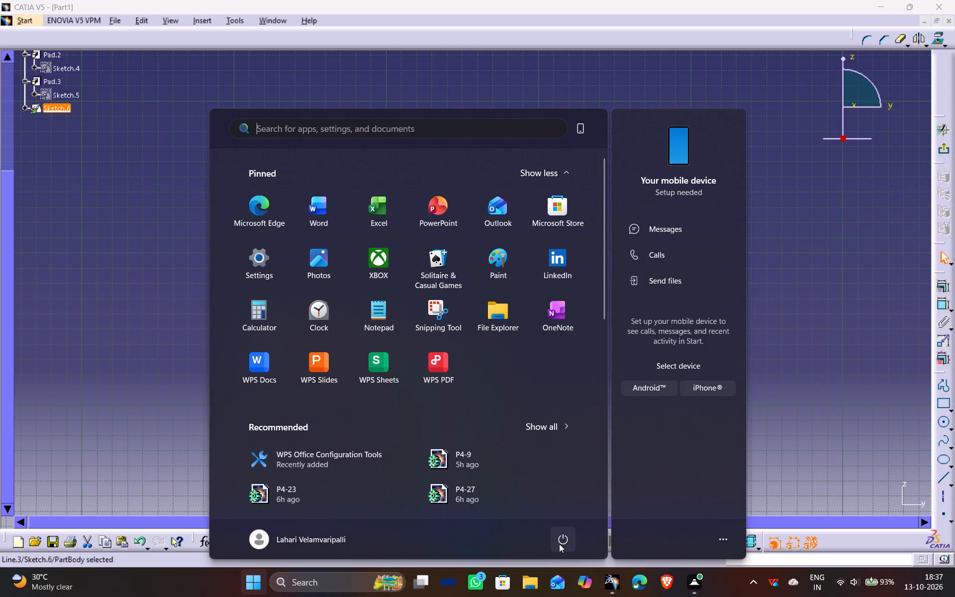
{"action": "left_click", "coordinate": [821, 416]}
Save the part as a CATPart named A30-1 in the Documents folder.
{"action": "key", "text": "ctrl+s"}
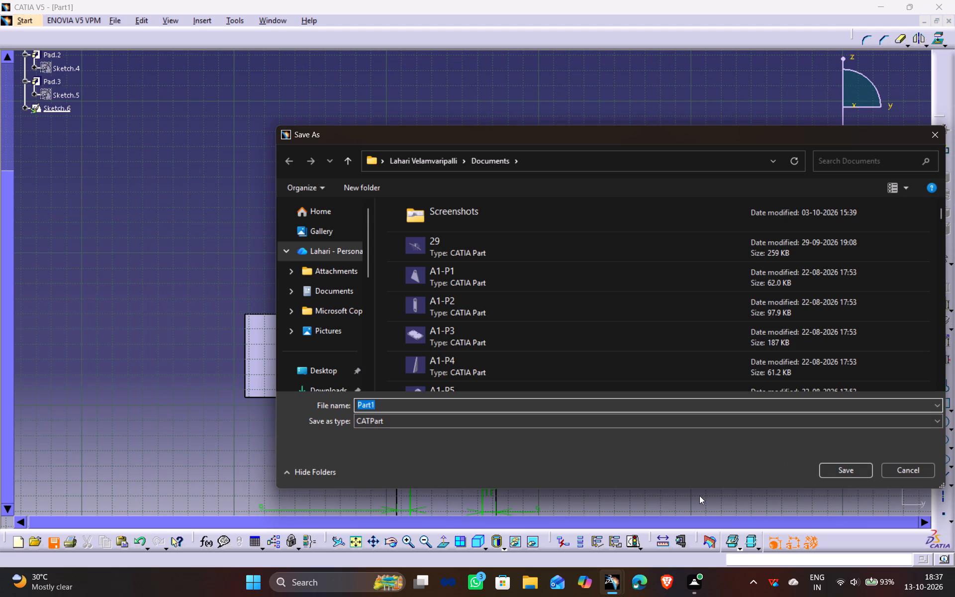
{"action": "key", "text": "BackSpace"}
{"action": "key", "text": "shift+a"}
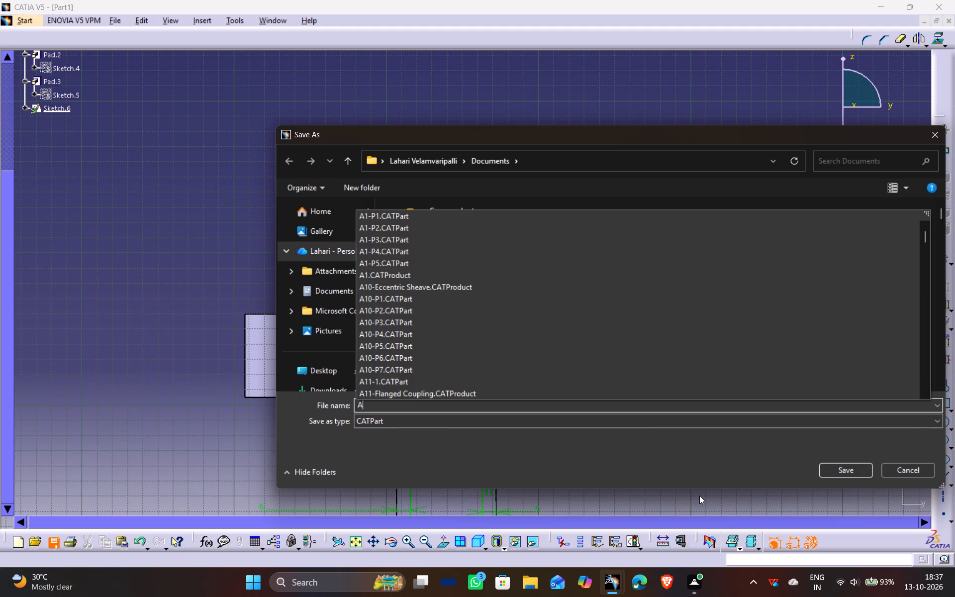
{"action": "key", "text": "2"}
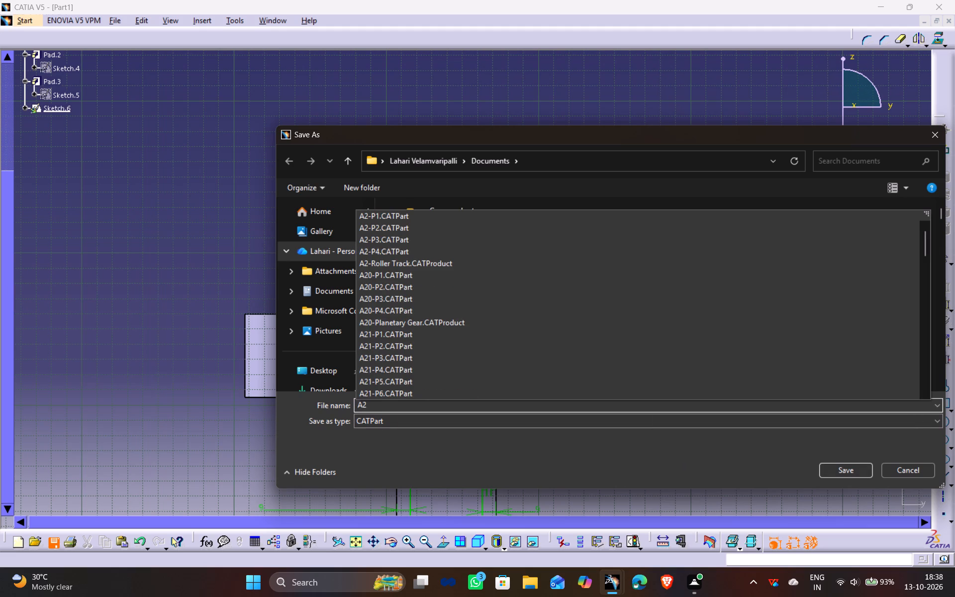
{"action": "scroll", "coordinate": [490, 268], "scroll_direction": "down", "scroll_amount": 10}
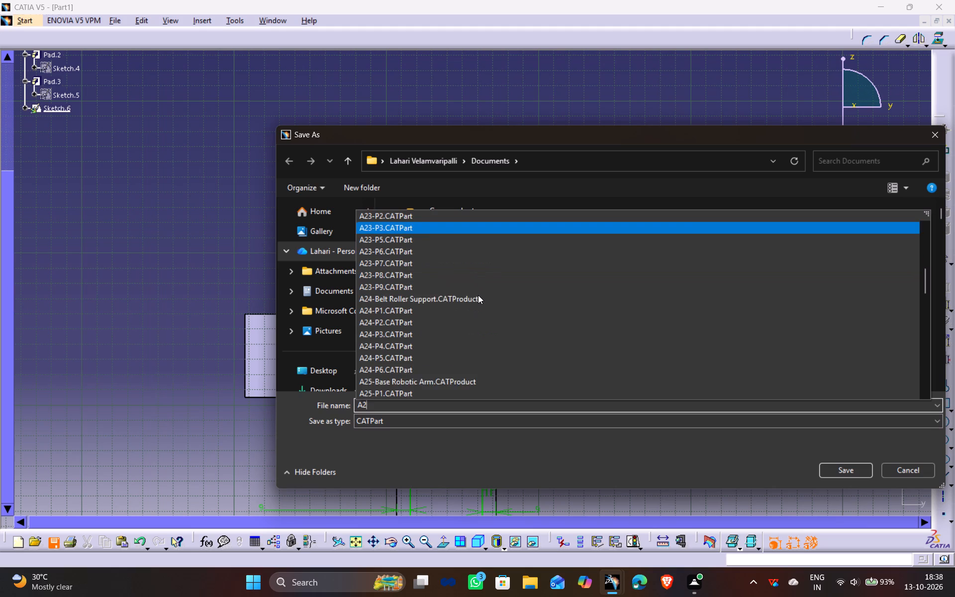
{"action": "scroll", "coordinate": [478, 295], "scroll_direction": "down", "scroll_amount": 19}
{"action": "scroll", "coordinate": [478, 295], "scroll_direction": "down", "scroll_amount": 4}
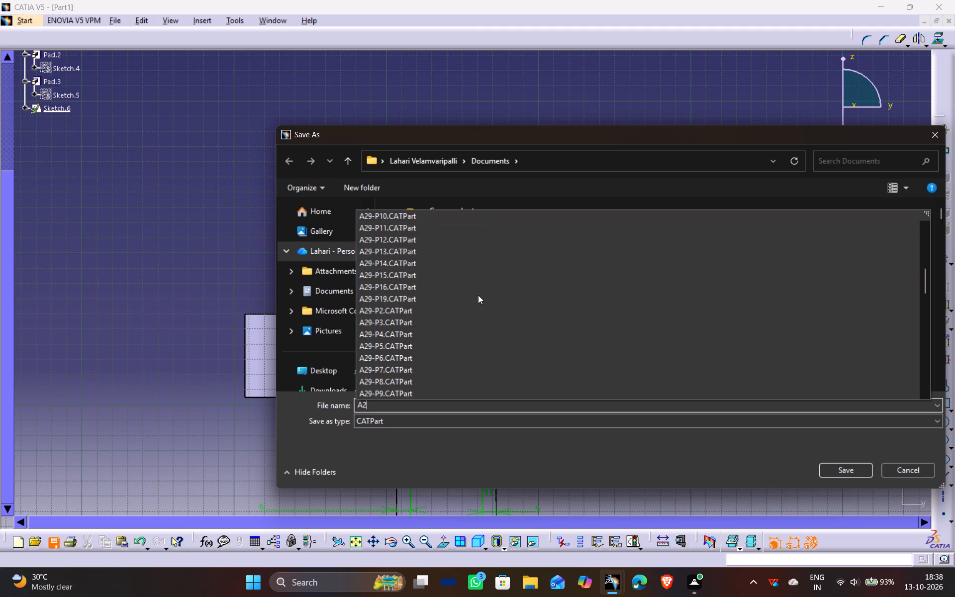
{"action": "key", "text": "BackSpace"}
{"action": "key", "text": "3"}
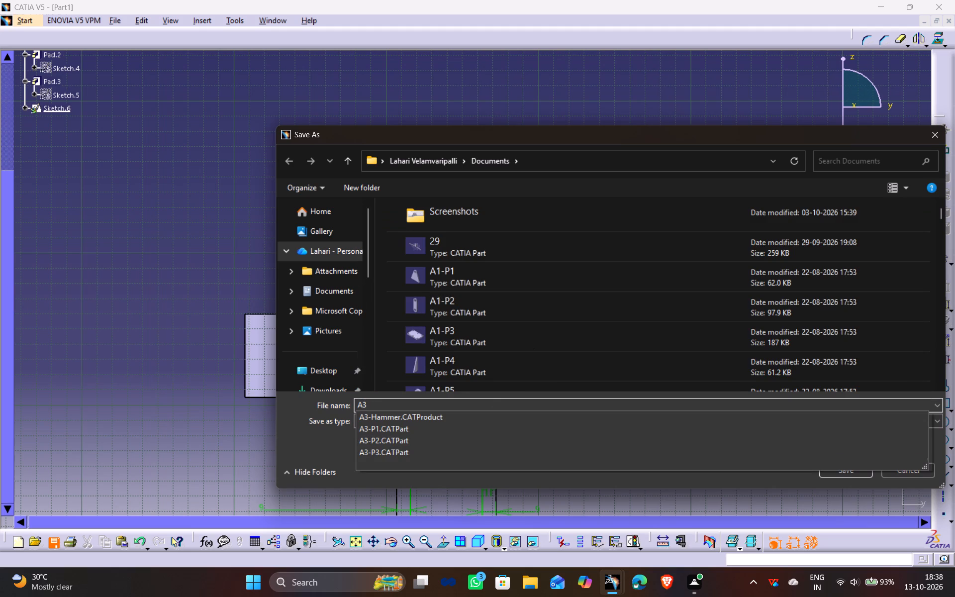
{"action": "key", "text": "0"}
{"action": "key", "text": "minus"}
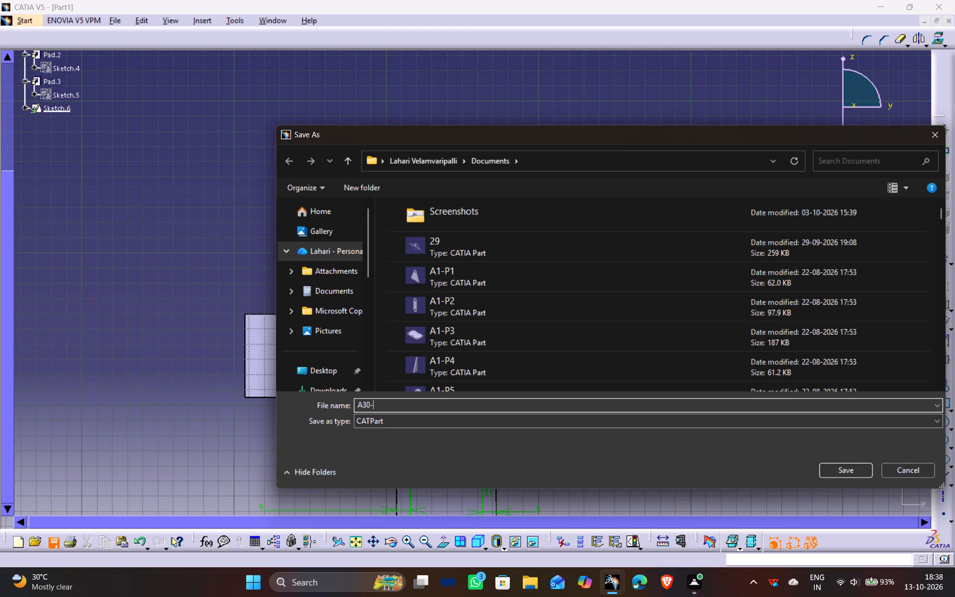
{"action": "key", "text": "1"}
{"action": "key", "text": "Return"}
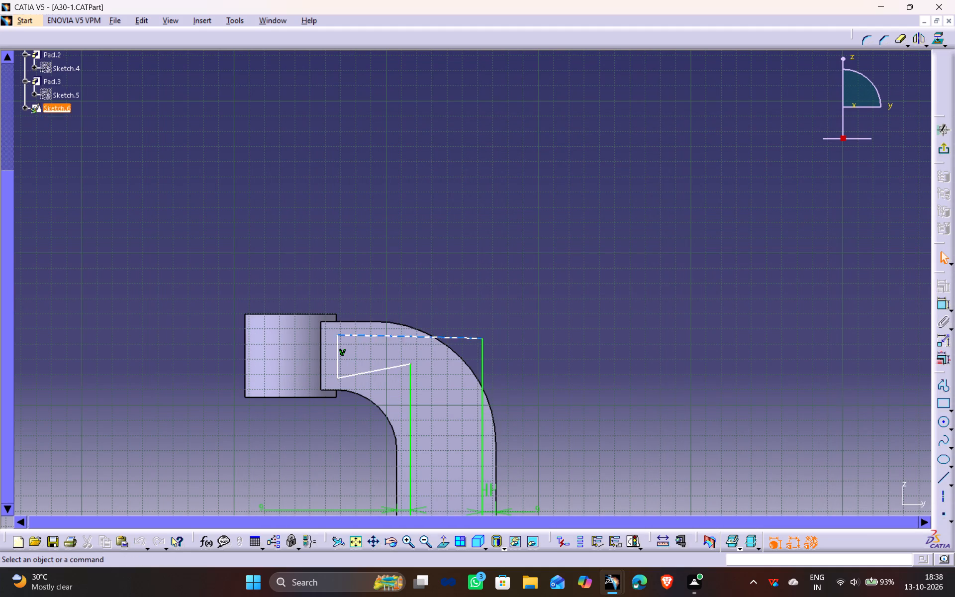
{"action": "left_click", "coordinate": [547, 221]}
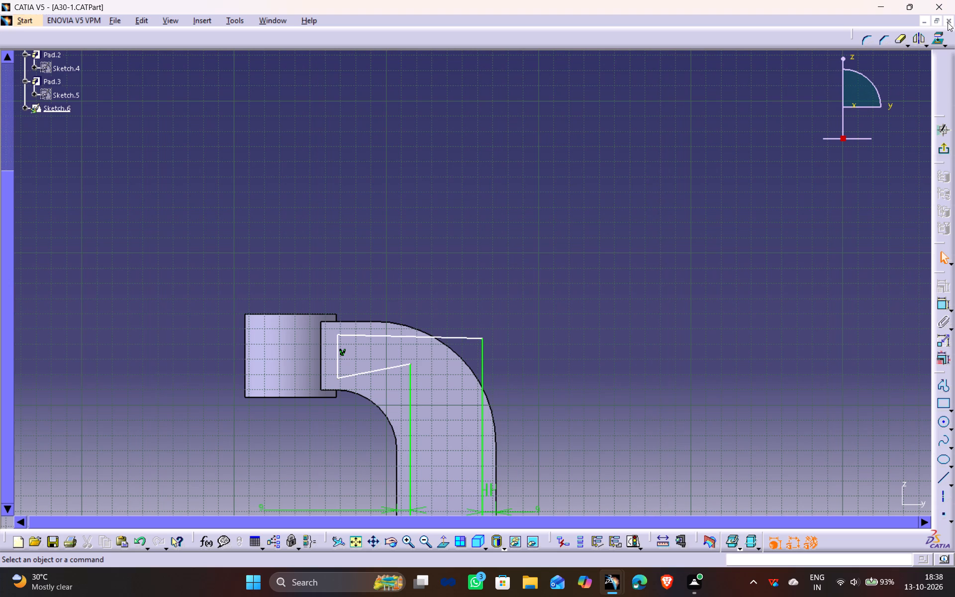
Close the A30-1 part document and exit the application.
{"action": "left_click", "coordinate": [948, 22]}
{"action": "left_click", "coordinate": [935, 6]}
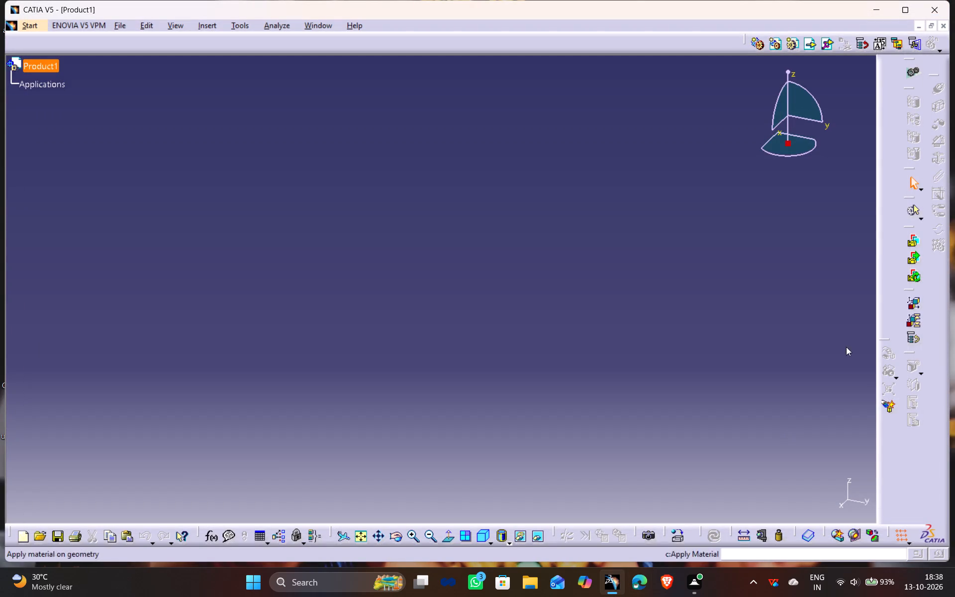
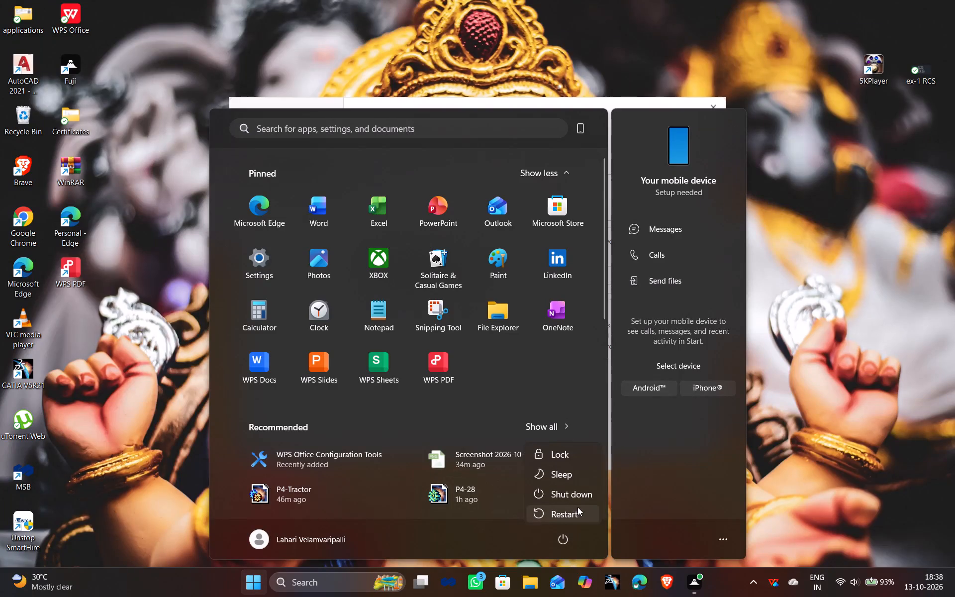
Put the computer to sleep.
{"action": "left_click", "coordinate": [571, 477]}
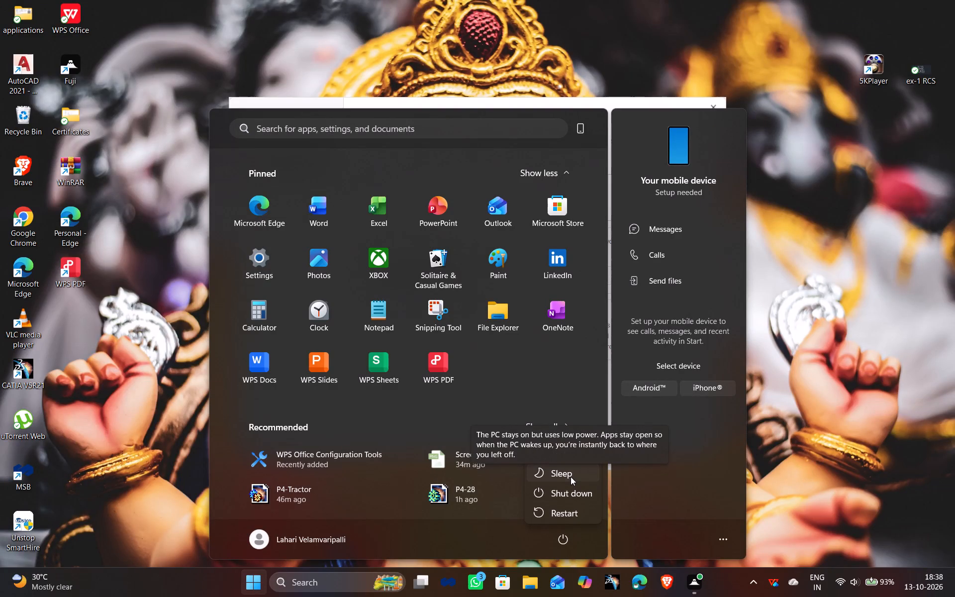
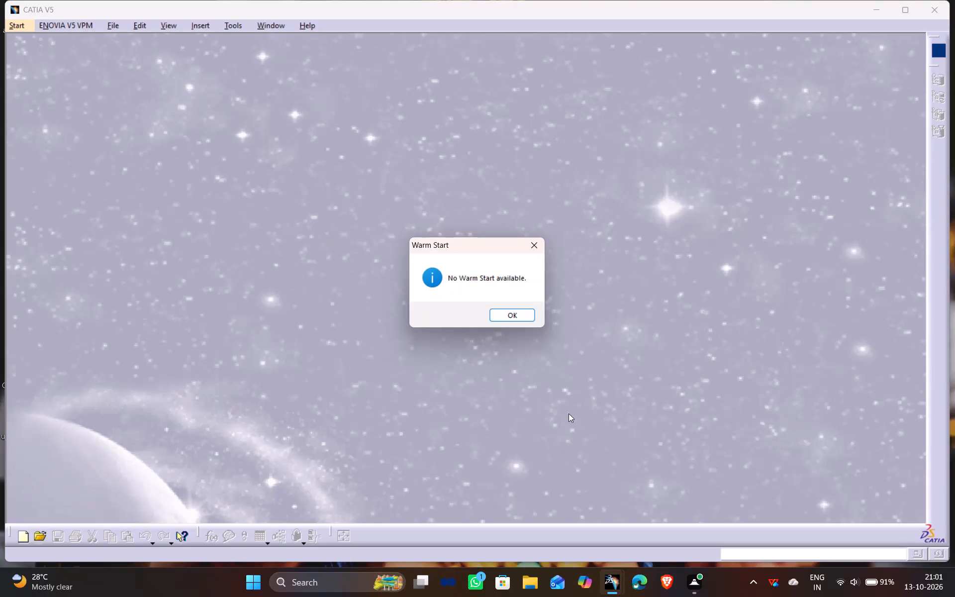
Dismiss the startup notice and close the empty Product1 document.
{"action": "left_click", "coordinate": [511, 318]}
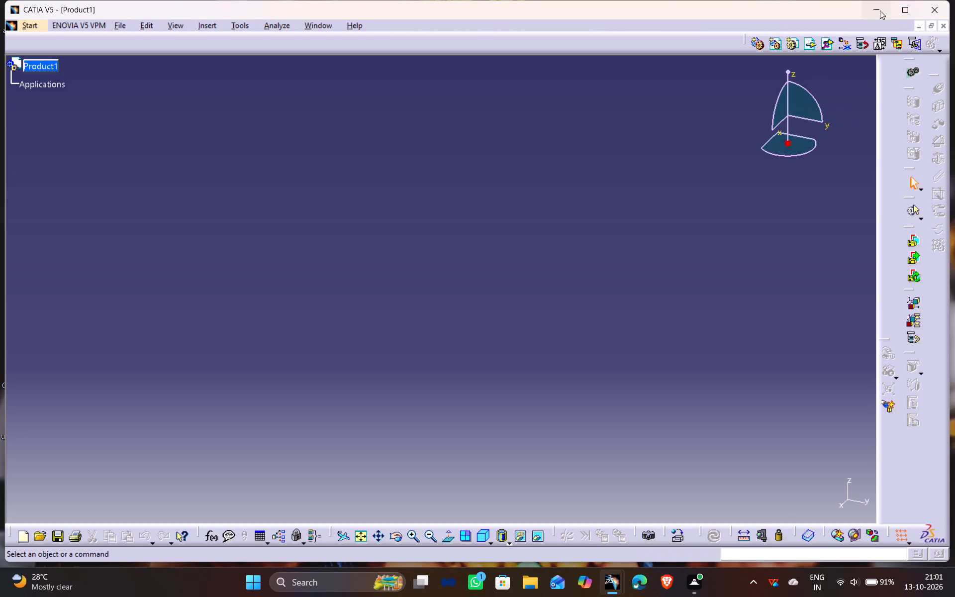
{"action": "left_click", "coordinate": [943, 24]}
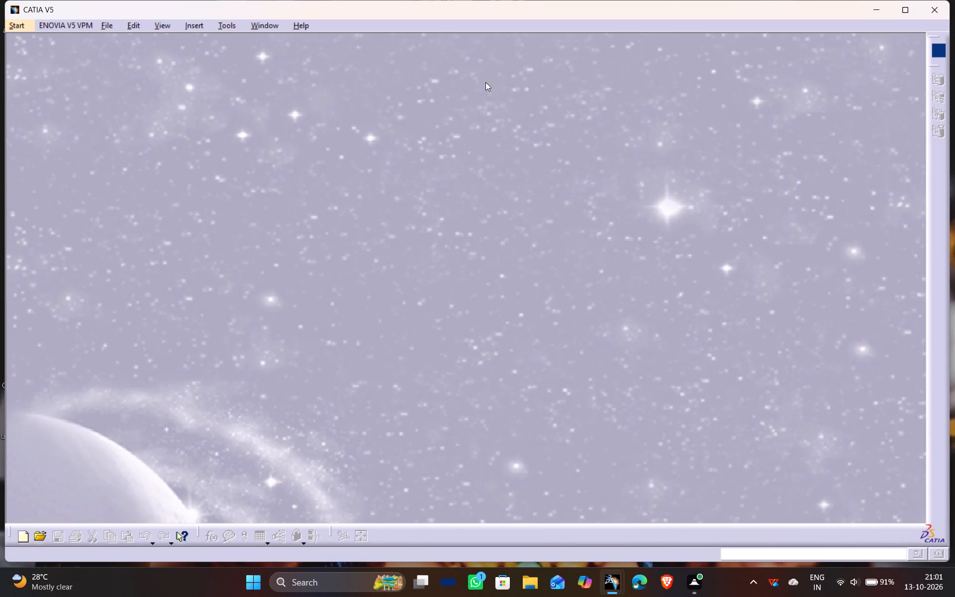
Reopen the recently used part A30-1.
{"action": "left_click", "coordinate": [110, 19]}
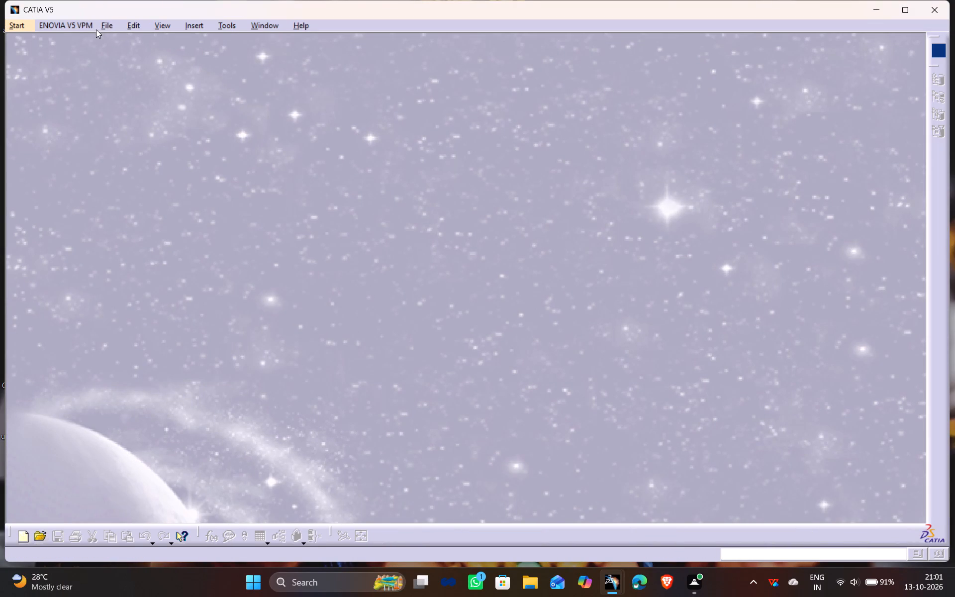
{"action": "left_click", "coordinate": [103, 25]}
{"action": "left_click", "coordinate": [200, 271]}
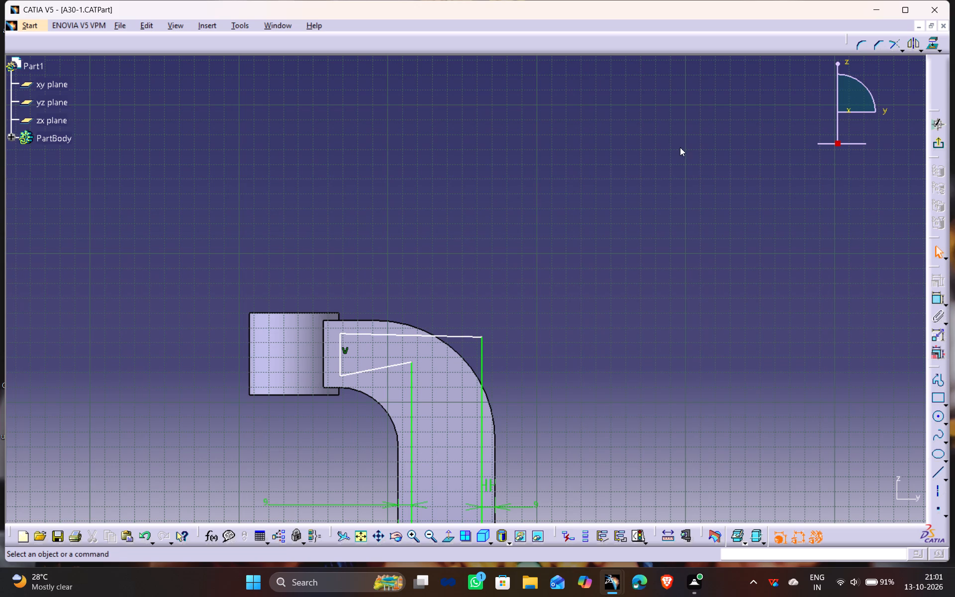
Constrain the profile's slanted lower line parallel to the straight lower edge of the arm beside the boss.
{"action": "middle_click_drag", "start_coordinate": [390, 427], "coordinate": [394, 373]}
{"action": "middle_click_drag", "start_coordinate": [371, 458], "coordinate": [355, 377], "text": "ctrl"}
{"action": "middle_click_drag", "start_coordinate": [320, 386], "coordinate": [485, 333]}
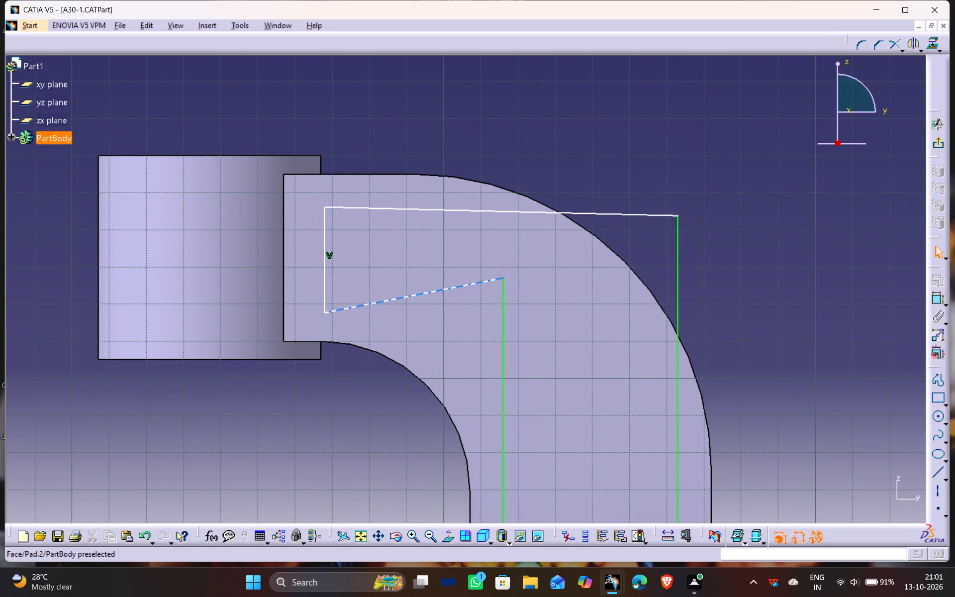
{"action": "left_click", "coordinate": [459, 284]}
{"action": "left_click", "coordinate": [310, 342], "text": "ctrl"}
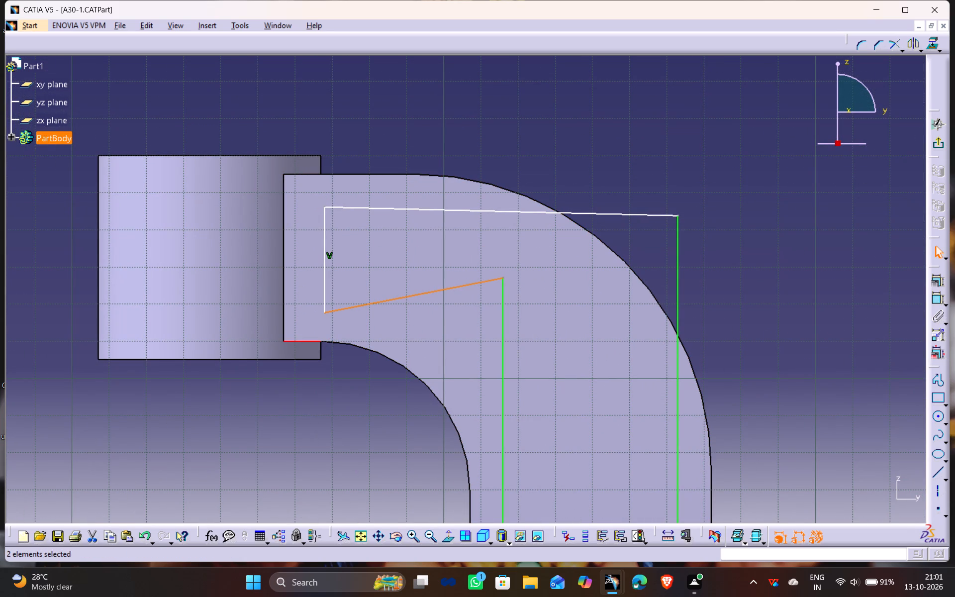
{"action": "left_click", "coordinate": [937, 277]}
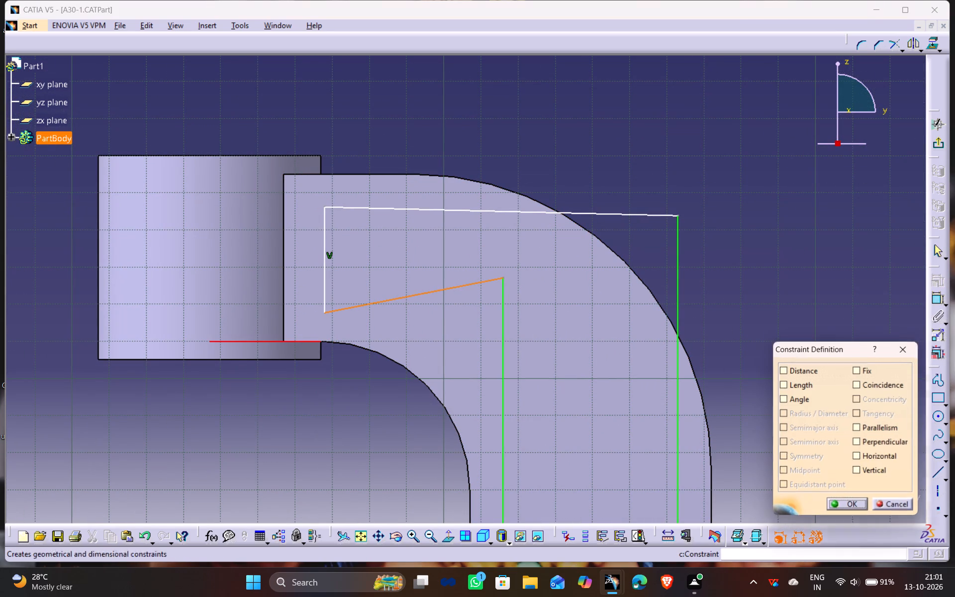
{"action": "left_click", "coordinate": [881, 424]}
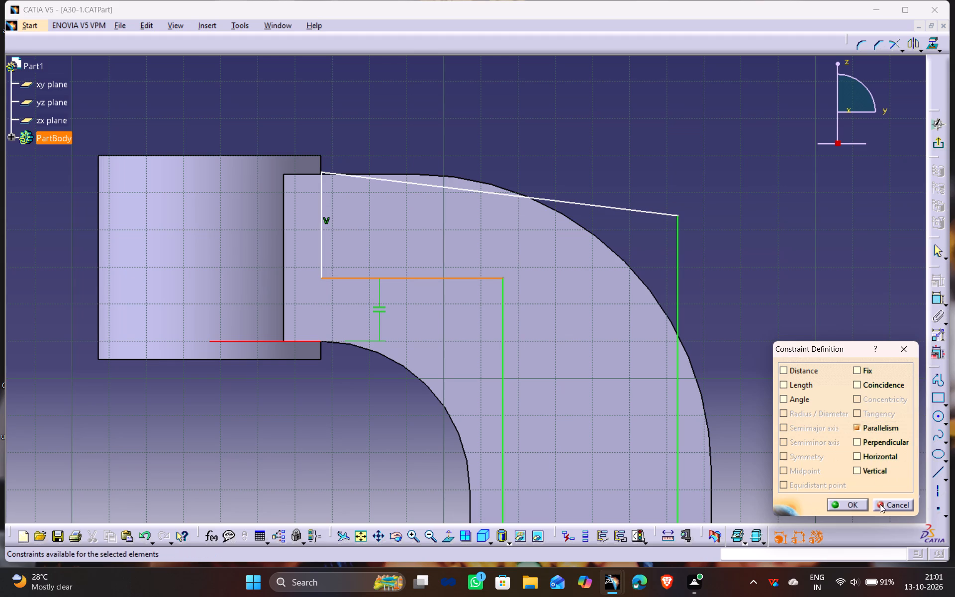
{"action": "left_click", "coordinate": [855, 504]}
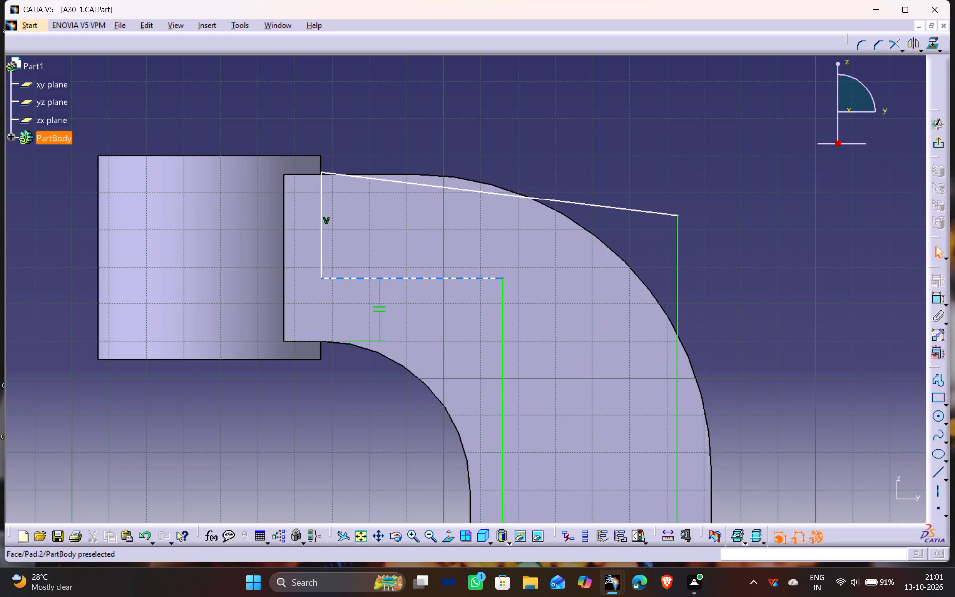
Dimension the profile's lower line 9 mm from the arm's straight lower edge and exit the sketch.
{"action": "left_click", "coordinate": [352, 278], "text": "ctrl"}
{"action": "left_click", "coordinate": [311, 342], "text": "ctrl"}
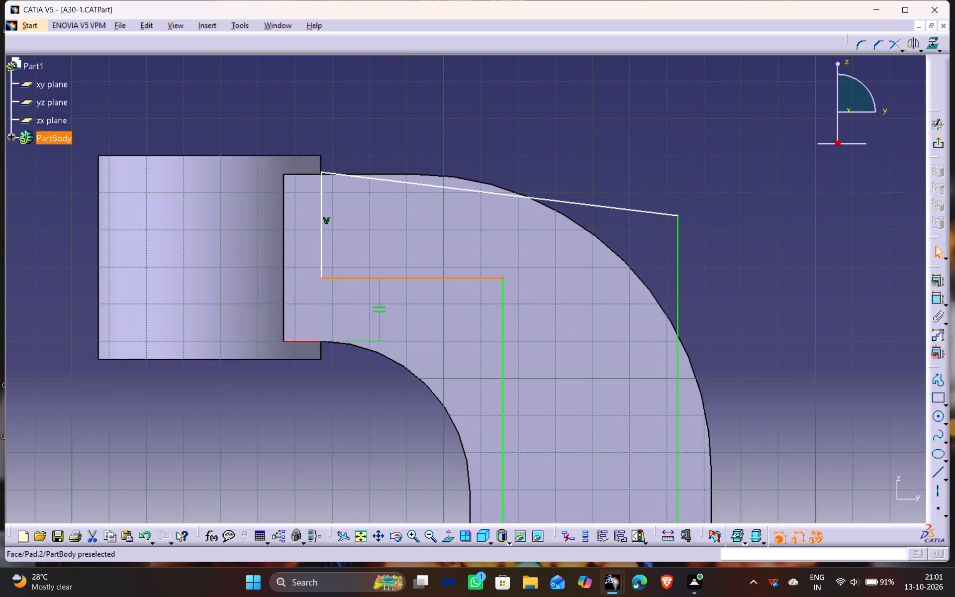
{"action": "left_click", "coordinate": [935, 302]}
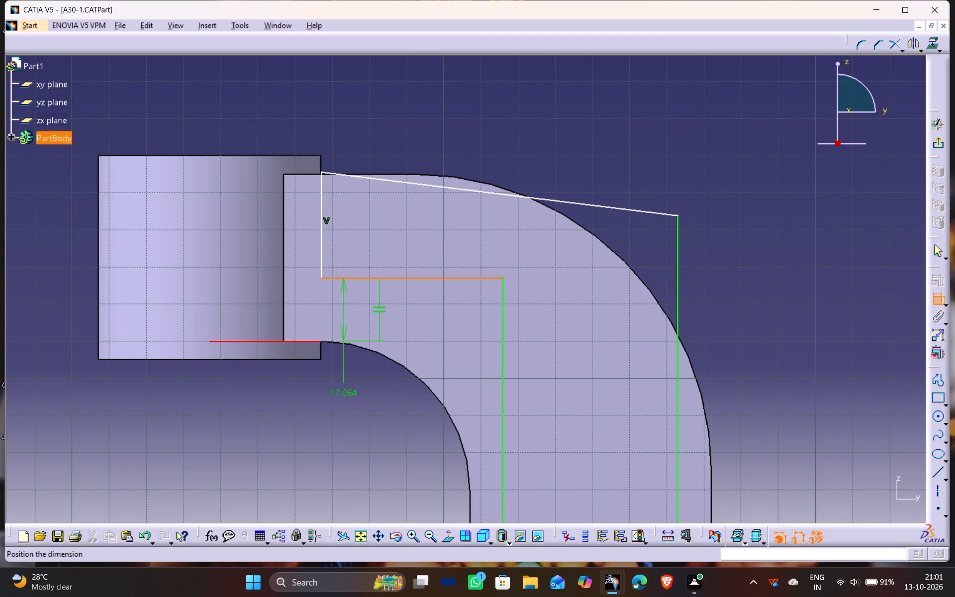
{"action": "left_click", "coordinate": [336, 412]}
{"action": "double_click", "coordinate": [338, 405]}
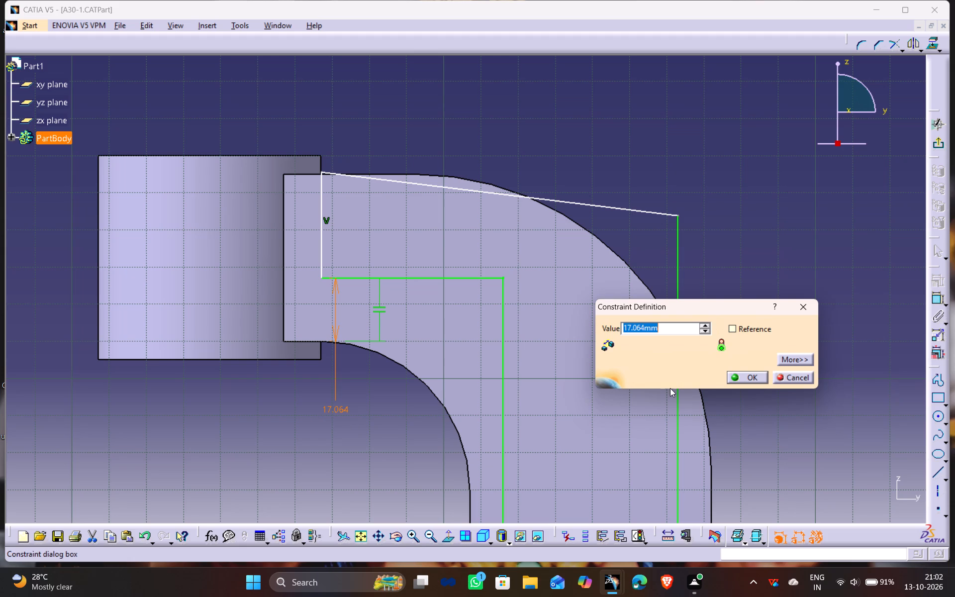
{"action": "key", "text": "9"}
{"action": "key", "text": "Return"}
{"action": "left_click", "coordinate": [798, 249]}
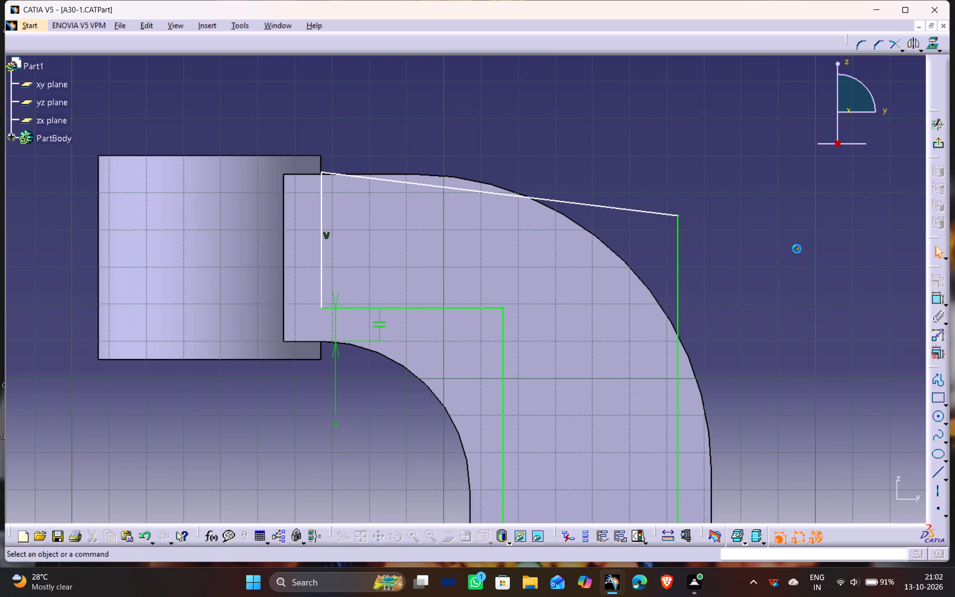
{"action": "left_click", "coordinate": [936, 144]}
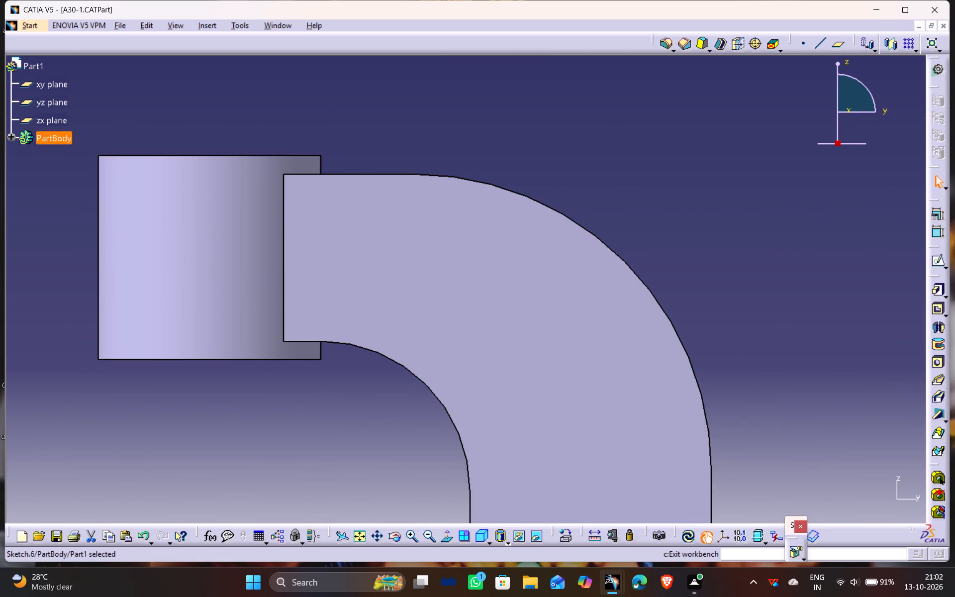
Edit the cylindrical boss pad to a 45 mm first limit and 0 mm second limit, with its direction reversed downward.
{"action": "middle_click_drag", "start_coordinate": [279, 119], "coordinate": [379, 290]}
{"action": "left_click_drag", "start_coordinate": [278, 119], "coordinate": [379, 289]}
{"action": "scroll", "coordinate": [278, 119], "scroll_direction": "down", "scroll_amount": 1}
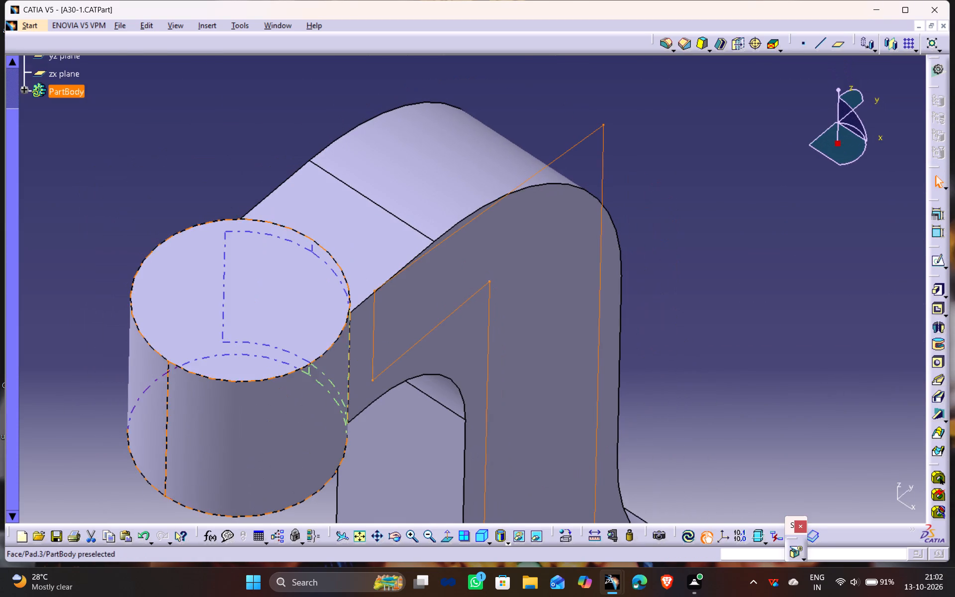
{"action": "double_click", "coordinate": [200, 433]}
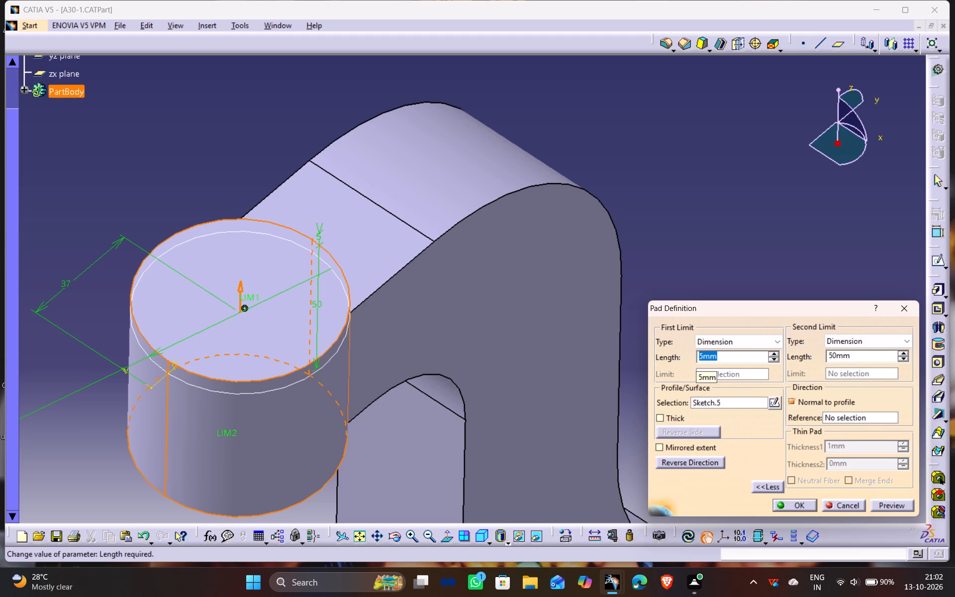
{"action": "type", "text": "45"}
{"action": "left_click_drag", "start_coordinate": [855, 351], "coordinate": [724, 376]}
{"action": "left_click_drag", "start_coordinate": [854, 357], "coordinate": [740, 386]}
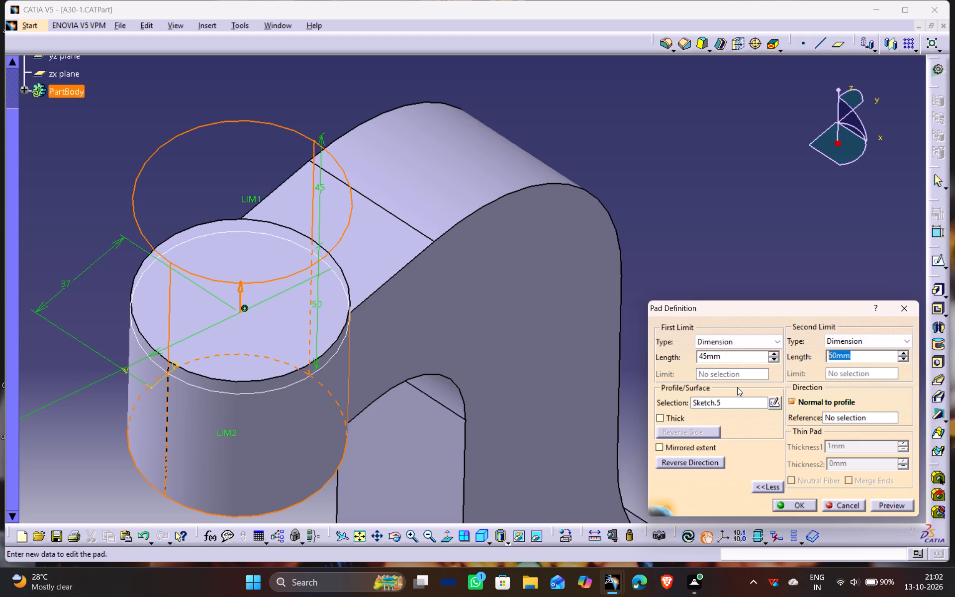
{"action": "key", "text": "0"}
{"action": "left_click", "coordinate": [240, 291]}
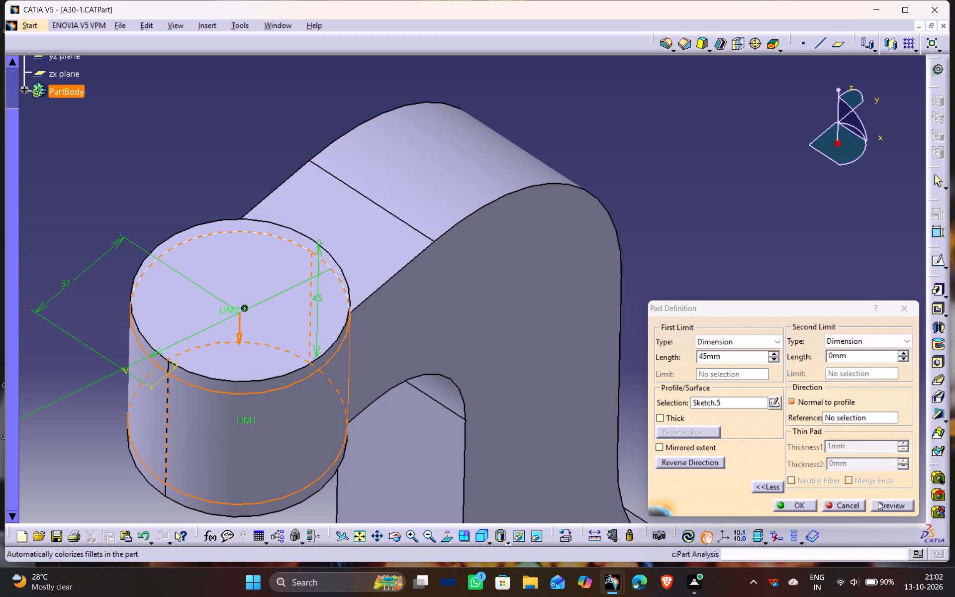
{"action": "left_click", "coordinate": [893, 506]}
{"action": "scroll", "coordinate": [356, 424], "scroll_direction": "down", "scroll_amount": 2}
{"action": "middle_click_drag", "start_coordinate": [356, 424], "coordinate": [247, 347]}
{"action": "left_click_drag", "start_coordinate": [356, 423], "coordinate": [247, 347]}
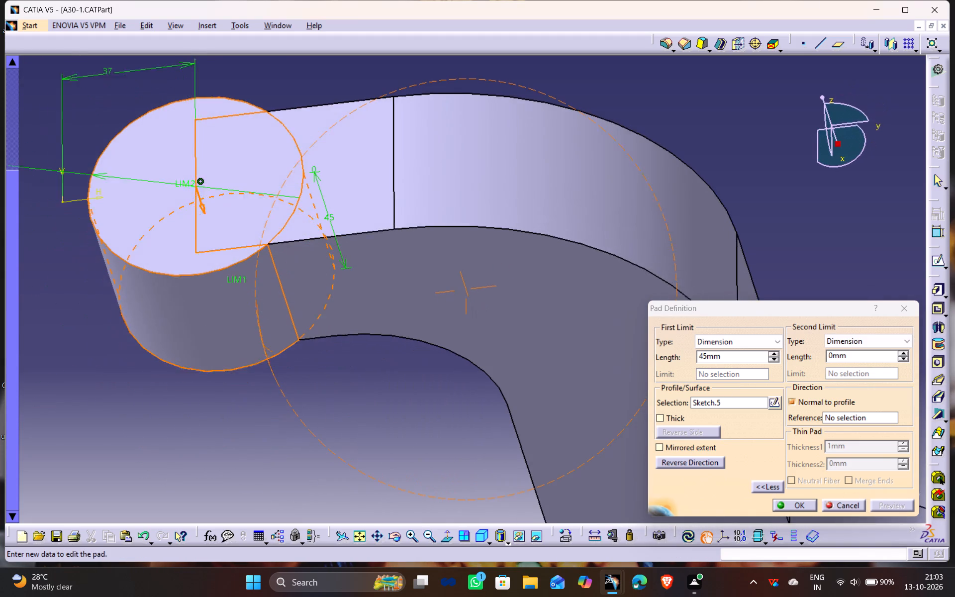
{"action": "left_click_drag", "start_coordinate": [247, 347], "coordinate": [241, 343]}
{"action": "middle_click_drag", "start_coordinate": [247, 347], "coordinate": [241, 343]}
{"action": "middle_click_drag", "start_coordinate": [355, 398], "coordinate": [391, 270]}
{"action": "left_click_drag", "start_coordinate": [355, 398], "coordinate": [391, 270]}
{"action": "scroll", "coordinate": [355, 398], "scroll_direction": "down", "scroll_amount": 1}
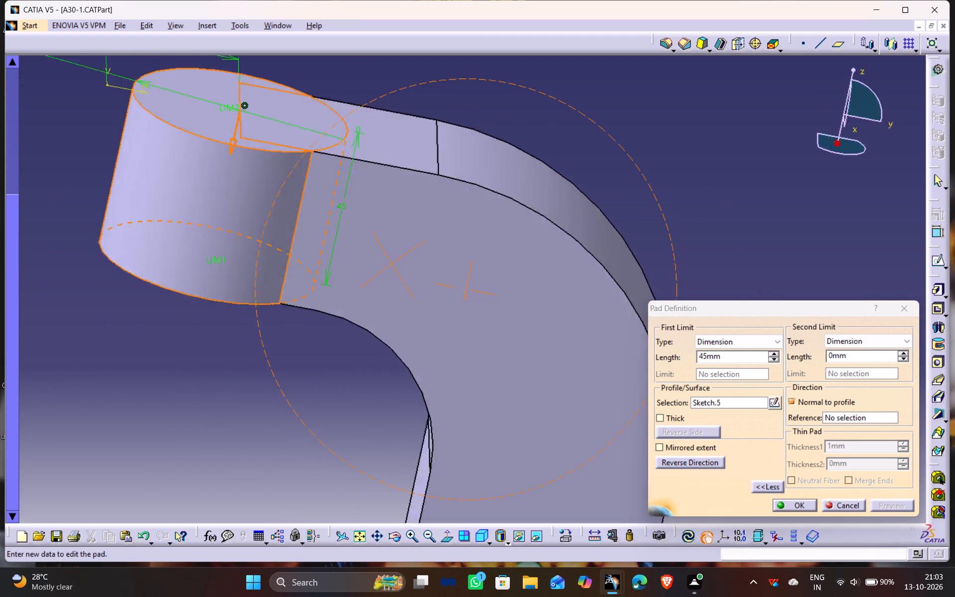
{"action": "left_click_drag", "start_coordinate": [391, 270], "coordinate": [469, 358]}
{"action": "middle_click_drag", "start_coordinate": [391, 270], "coordinate": [469, 358]}
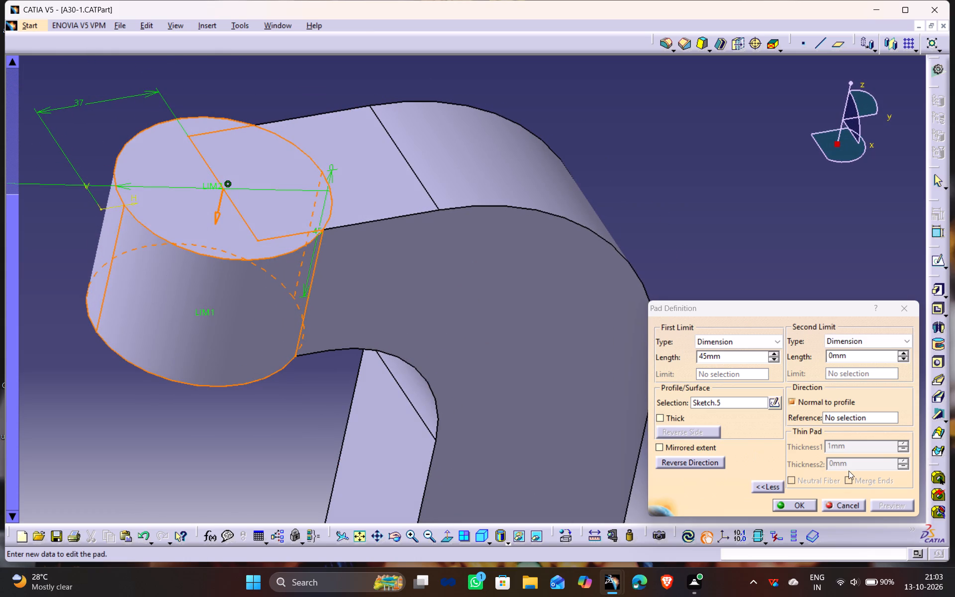
{"action": "left_click", "coordinate": [806, 501]}
{"action": "left_click", "coordinate": [655, 112]}
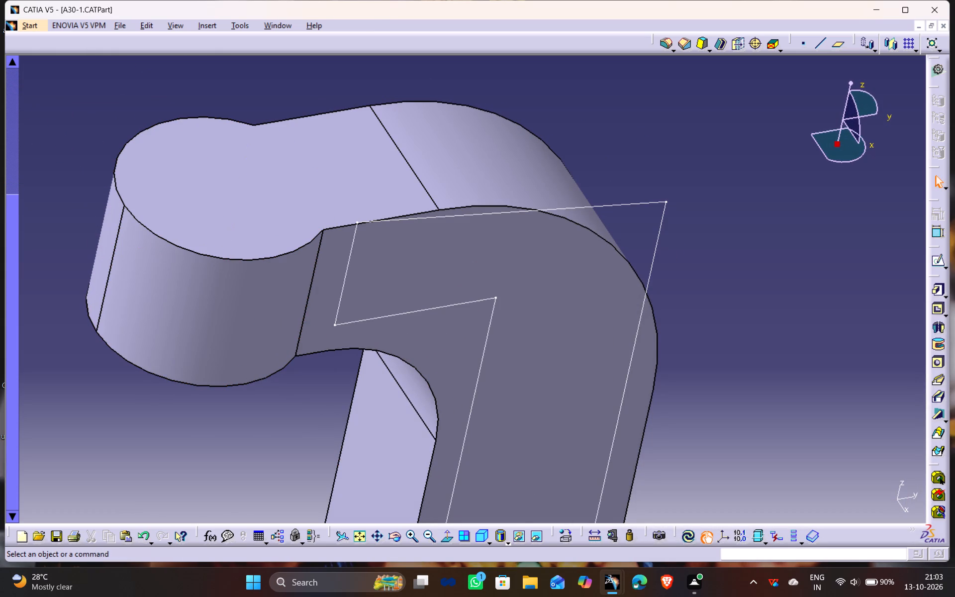
Reopen the arm's inset profile sketch, lower its slanted upper line, and make that line parallel to the arm's straight upper edge.
{"action": "scroll", "coordinate": [318, 430], "scroll_direction": "down", "scroll_amount": 1}
{"action": "middle_click_drag", "start_coordinate": [318, 430], "coordinate": [274, 352]}
{"action": "left_click_drag", "start_coordinate": [318, 430], "coordinate": [274, 352]}
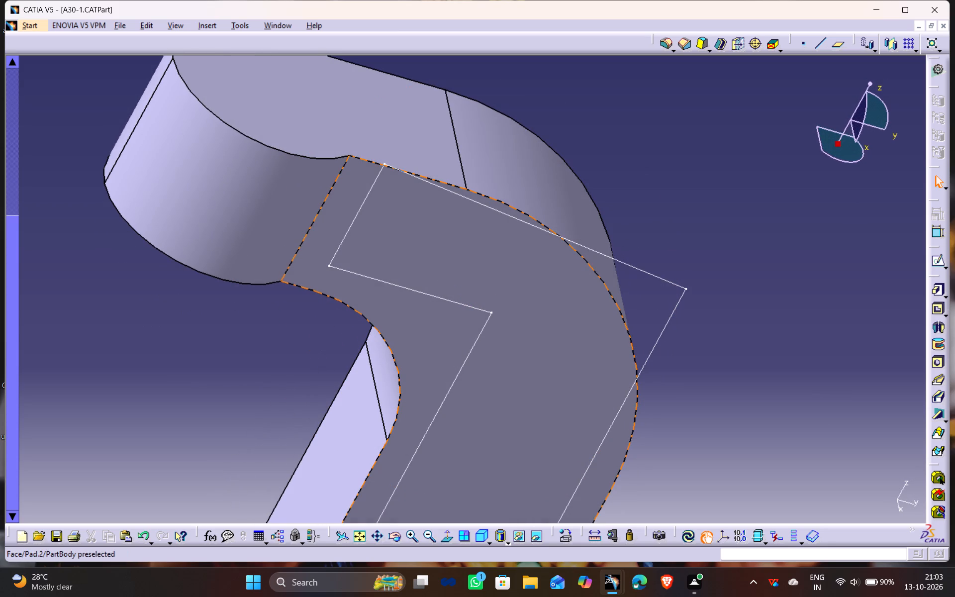
{"action": "double_click", "coordinate": [473, 307]}
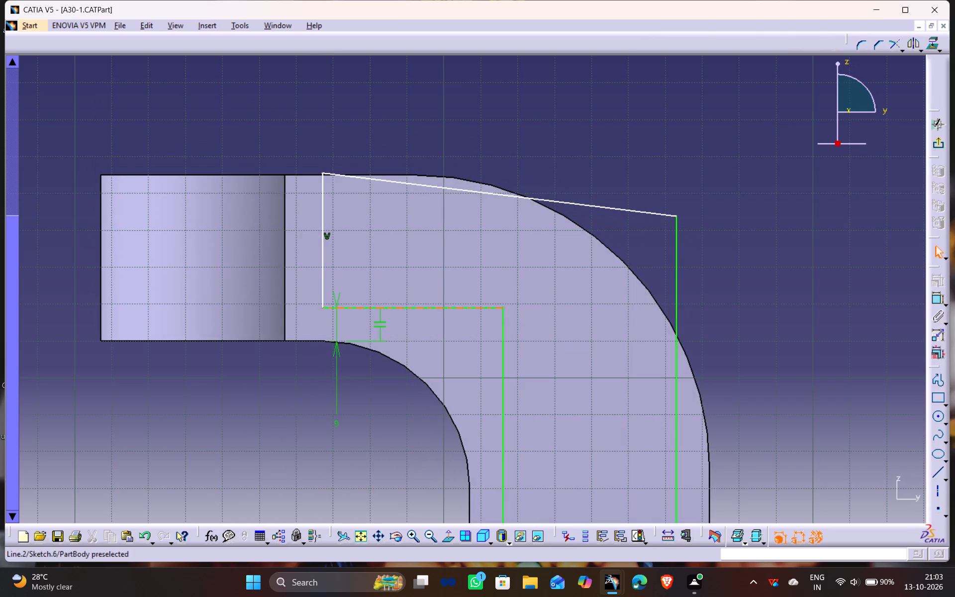
{"action": "left_click_drag", "start_coordinate": [336, 175], "coordinate": [330, 209]}
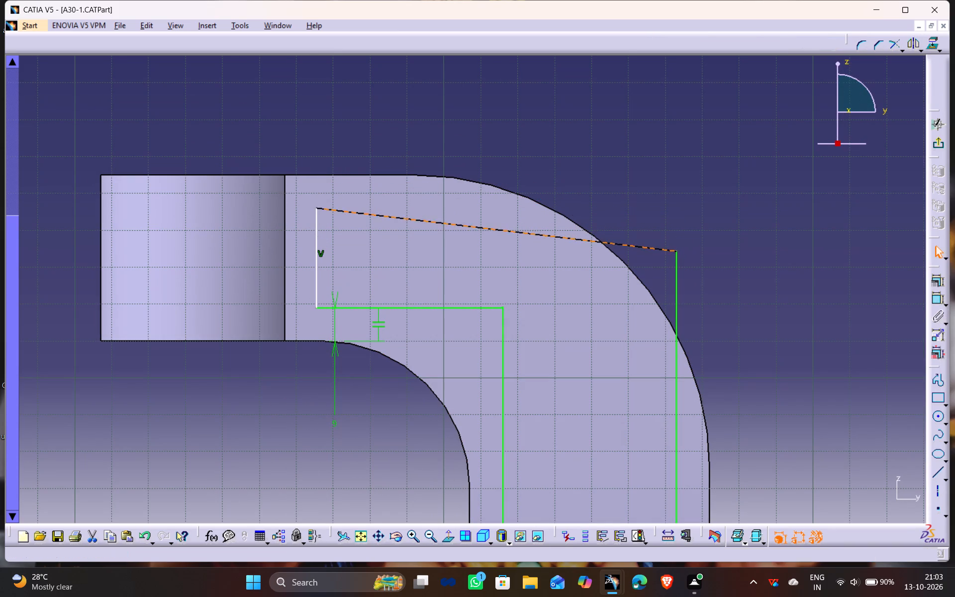
{"action": "left_click", "coordinate": [574, 237]}
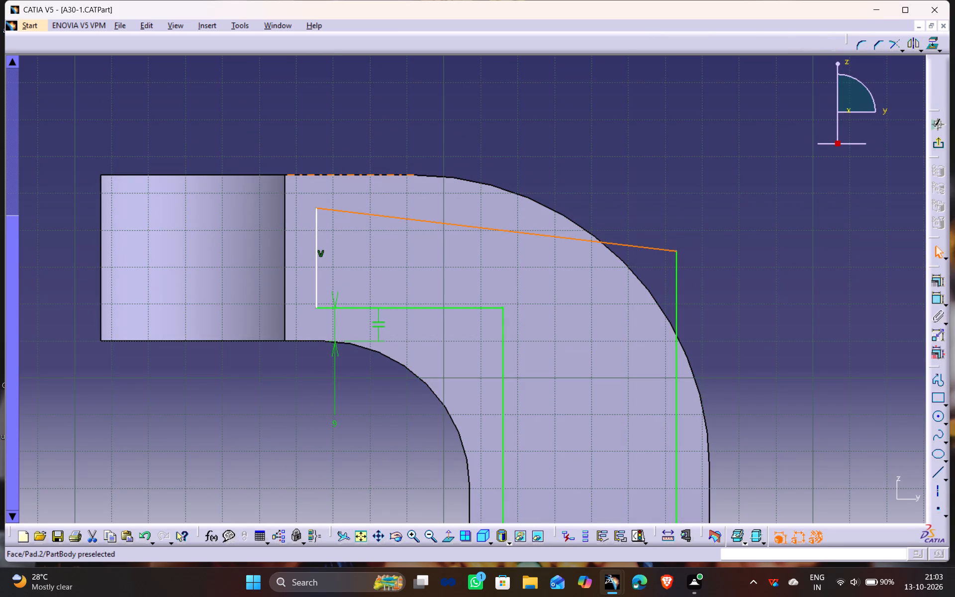
{"action": "left_click", "coordinate": [366, 176], "text": "ctrl"}
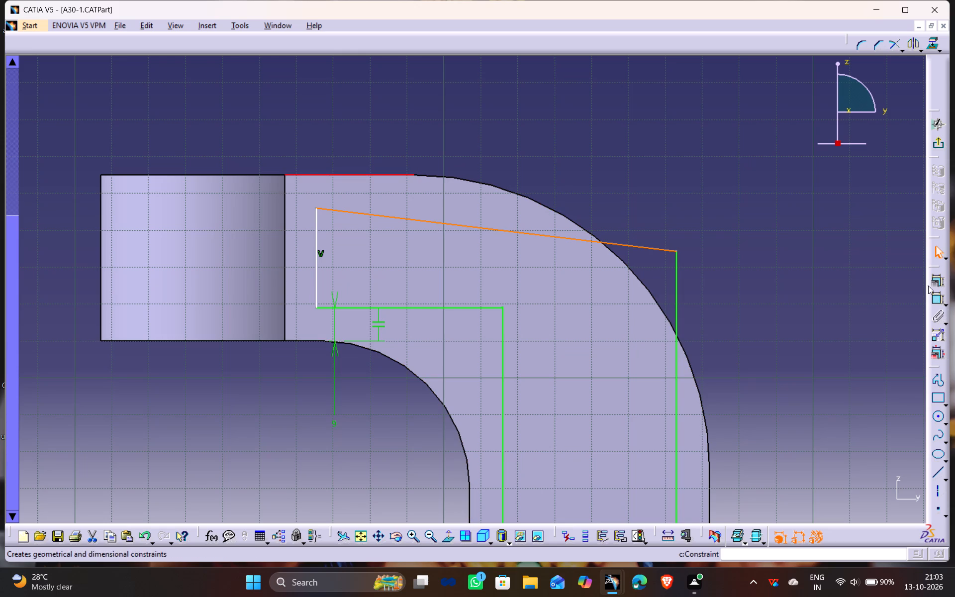
{"action": "left_click", "coordinate": [933, 282]}
{"action": "left_click", "coordinate": [878, 430]}
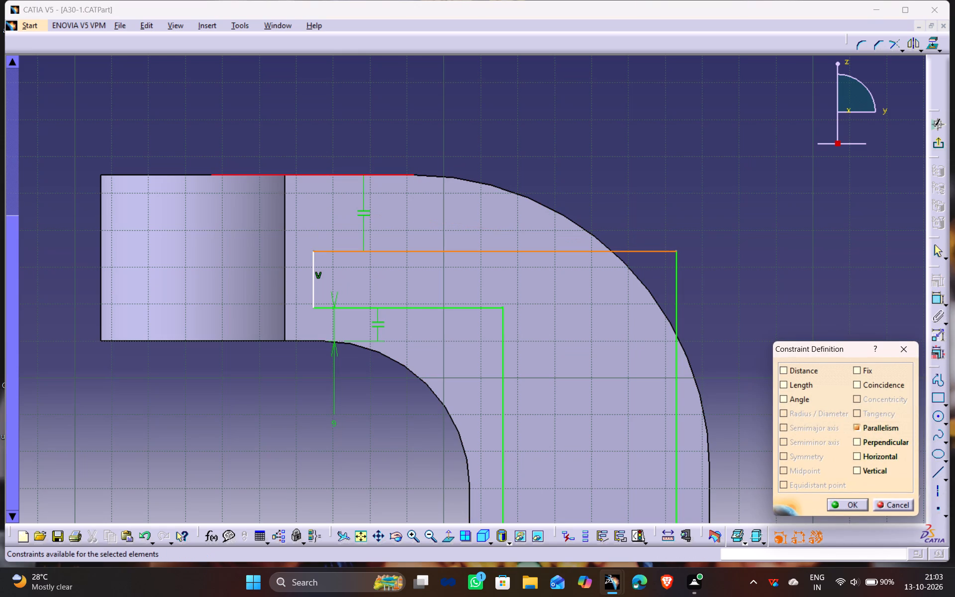
{"action": "left_click", "coordinate": [853, 502]}
Dimension the profile's upper line 9 mm from the arm's straight upper edge.
{"action": "left_click", "coordinate": [375, 175], "text": "ctrl"}
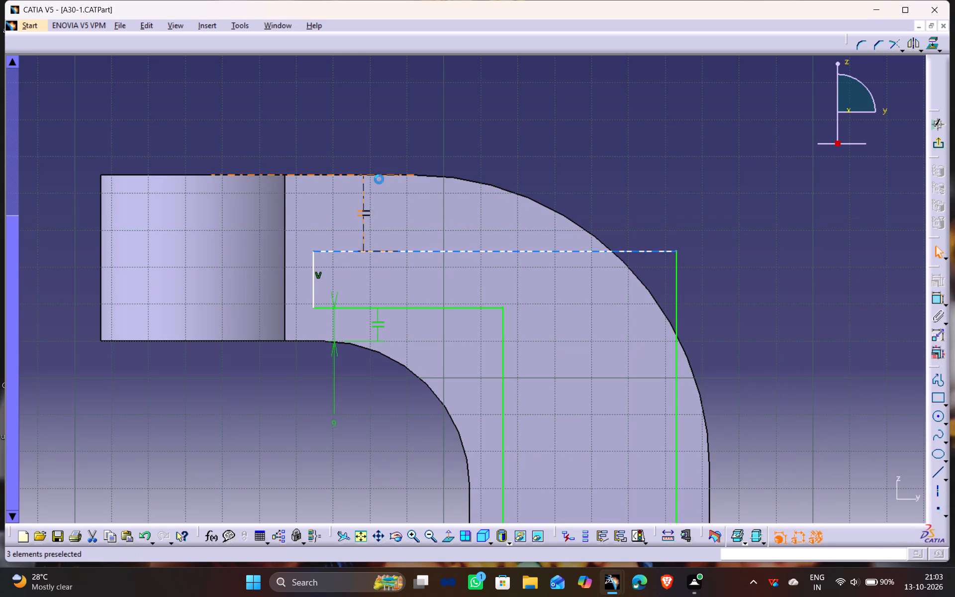
{"action": "left_click", "coordinate": [479, 140]}
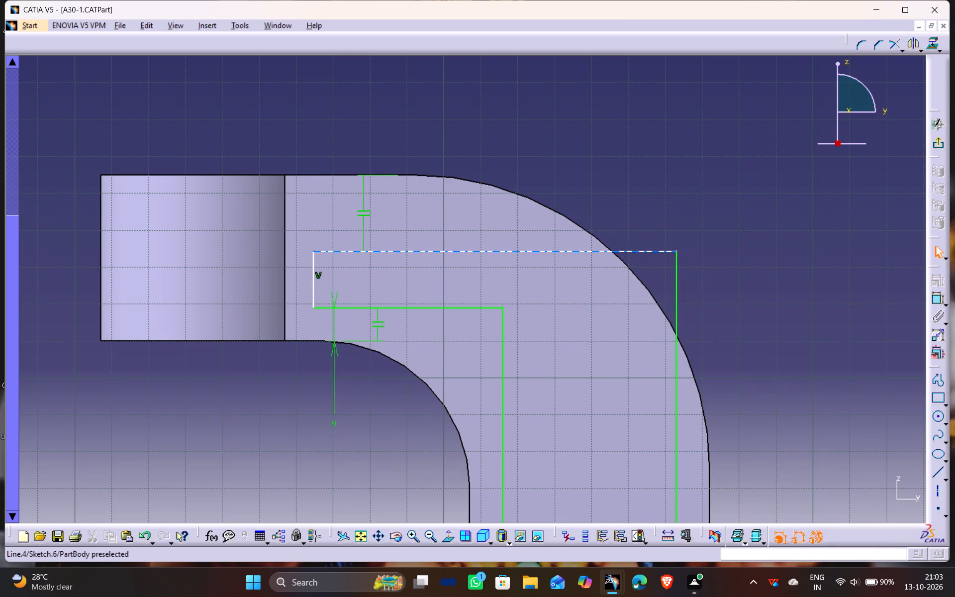
{"action": "left_click", "coordinate": [454, 253]}
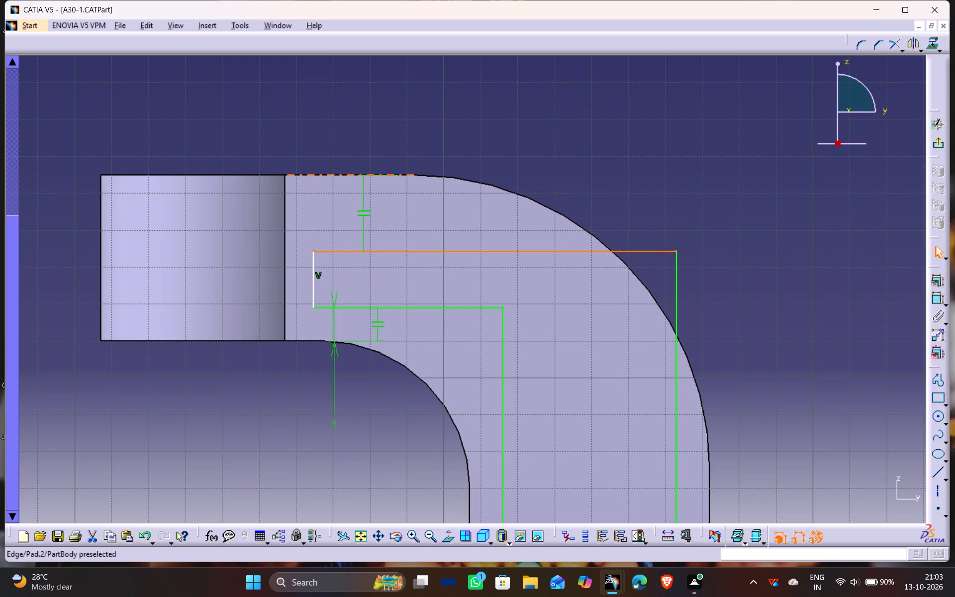
{"action": "left_click", "coordinate": [343, 175], "text": "ctrl"}
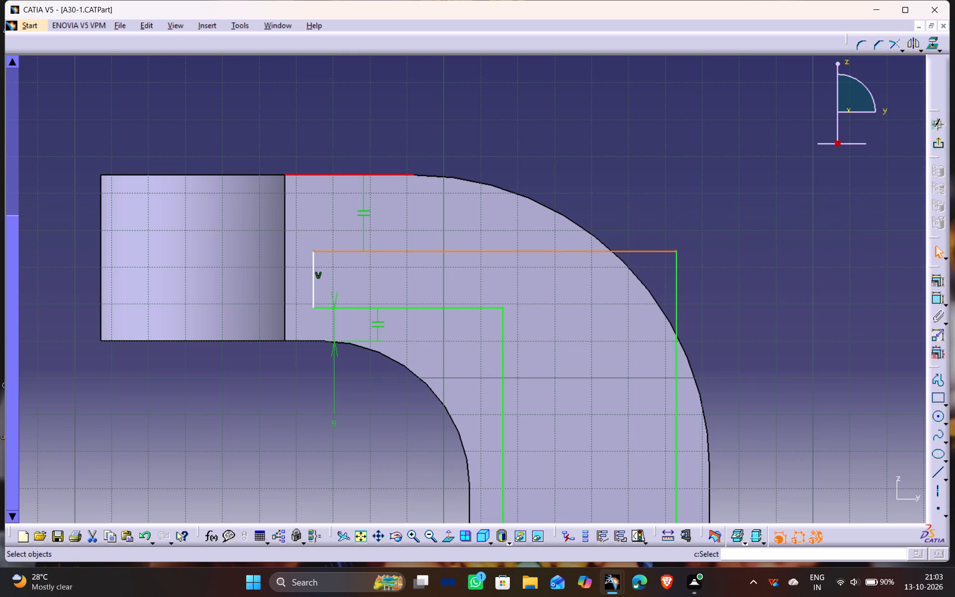
{"action": "left_click", "coordinate": [939, 298]}
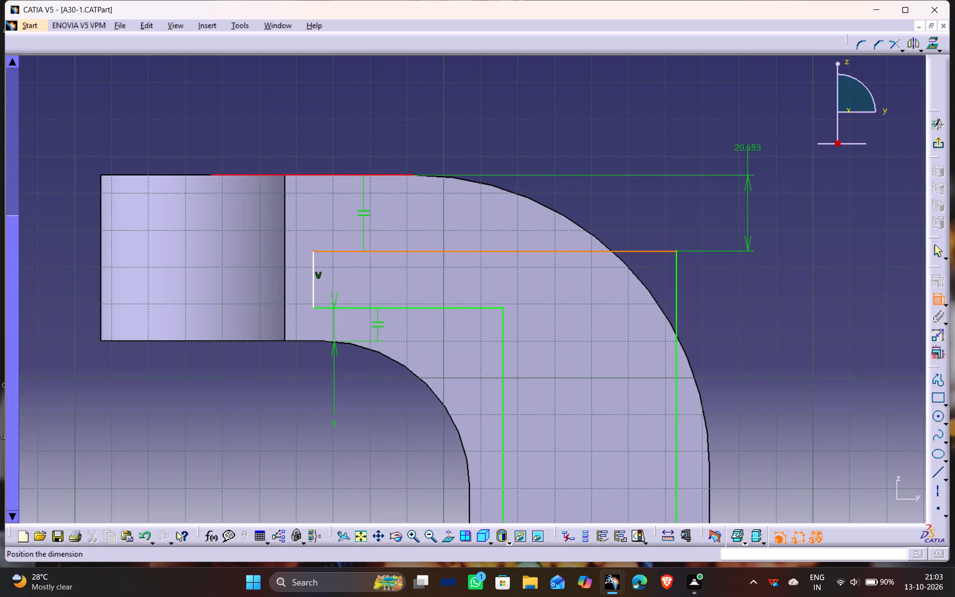
{"action": "left_click", "coordinate": [748, 151]}
{"action": "double_click", "coordinate": [748, 150]}
{"action": "key", "text": "9"}
{"action": "key", "text": "Return"}
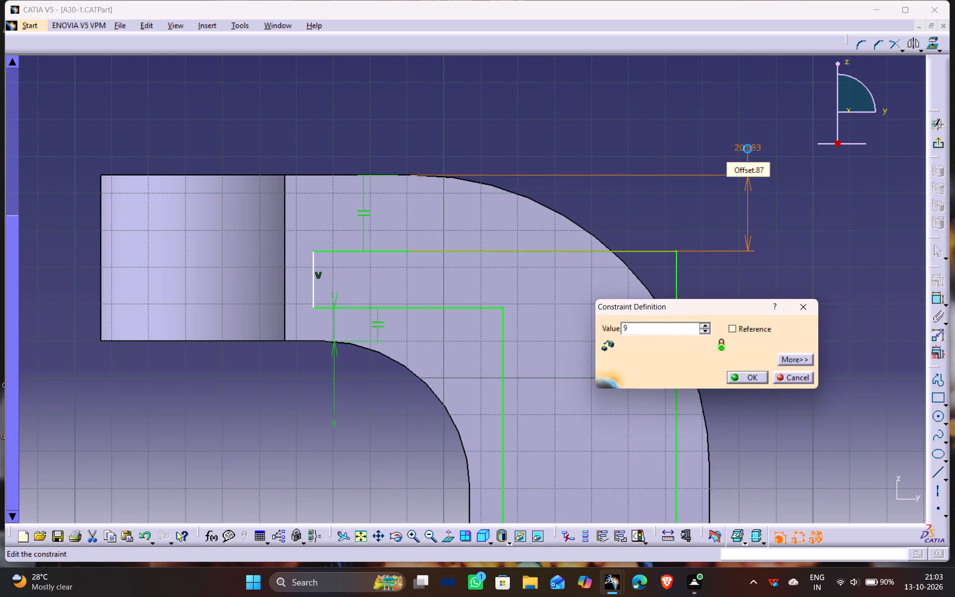
Complete the upper line's 9 mm dimension and exit the arm's inset profile sketch.
{"action": "left_click", "coordinate": [665, 142]}
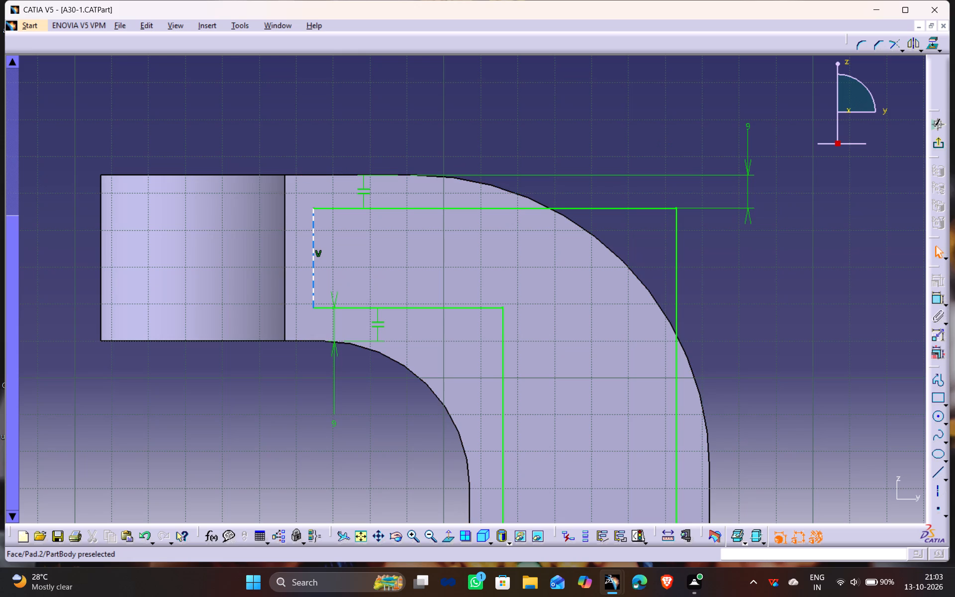
{"action": "left_click", "coordinate": [428, 120]}
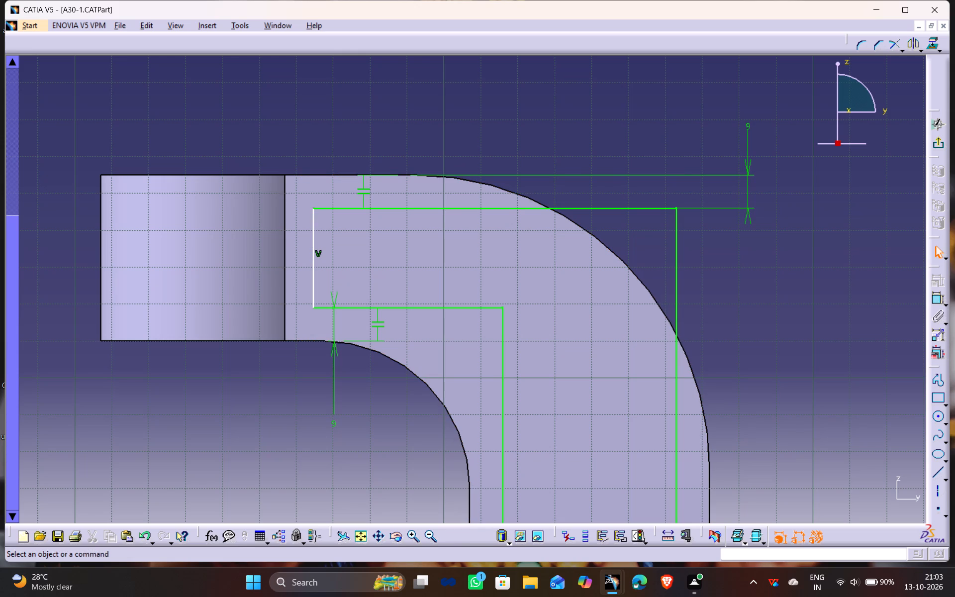
{"action": "middle_click_drag", "start_coordinate": [343, 112], "coordinate": [395, 260]}
{"action": "scroll", "coordinate": [343, 112], "scroll_direction": "down", "scroll_amount": 1}
{"action": "left_click_drag", "start_coordinate": [343, 112], "coordinate": [376, 252]}
{"action": "left_click", "coordinate": [935, 145]}
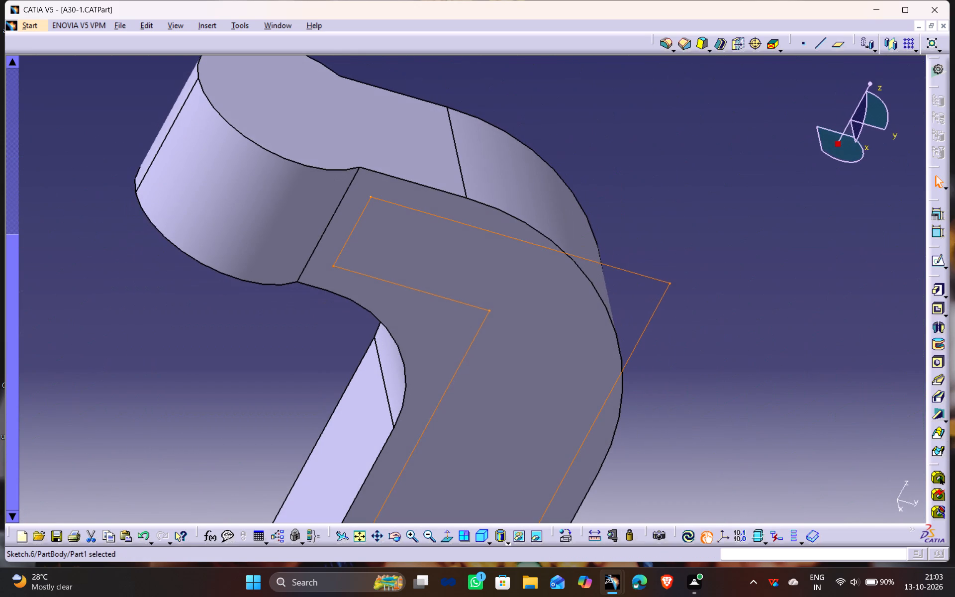
Start a positioned sketch on the arm's flat top face and draw a circle about 31 mm in diameter near the boss's centre.
{"action": "left_click", "coordinate": [291, 131]}
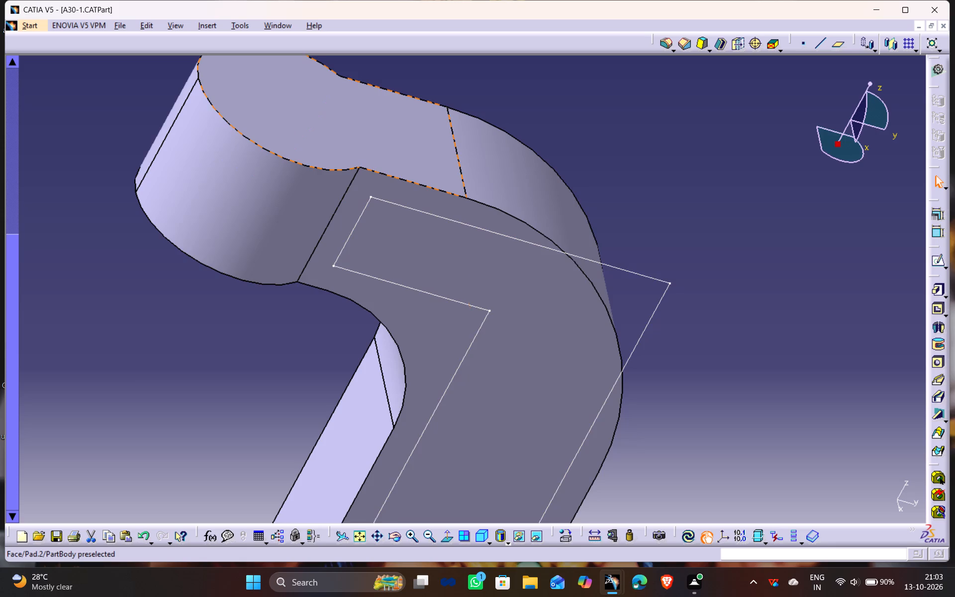
{"action": "middle_click_drag", "start_coordinate": [287, 129], "coordinate": [284, 280]}
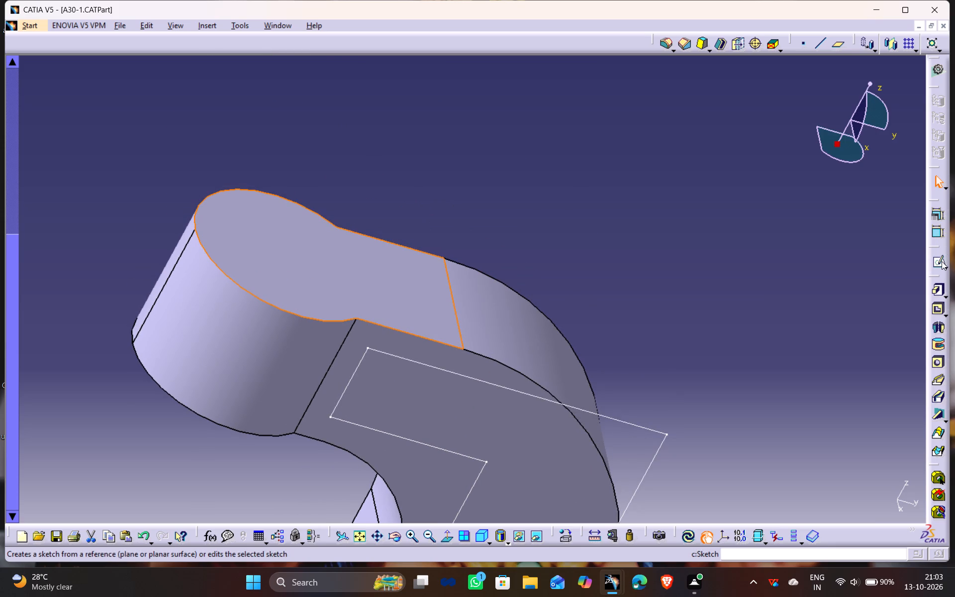
{"action": "left_click", "coordinate": [948, 266]}
{"action": "left_click", "coordinate": [942, 278]}
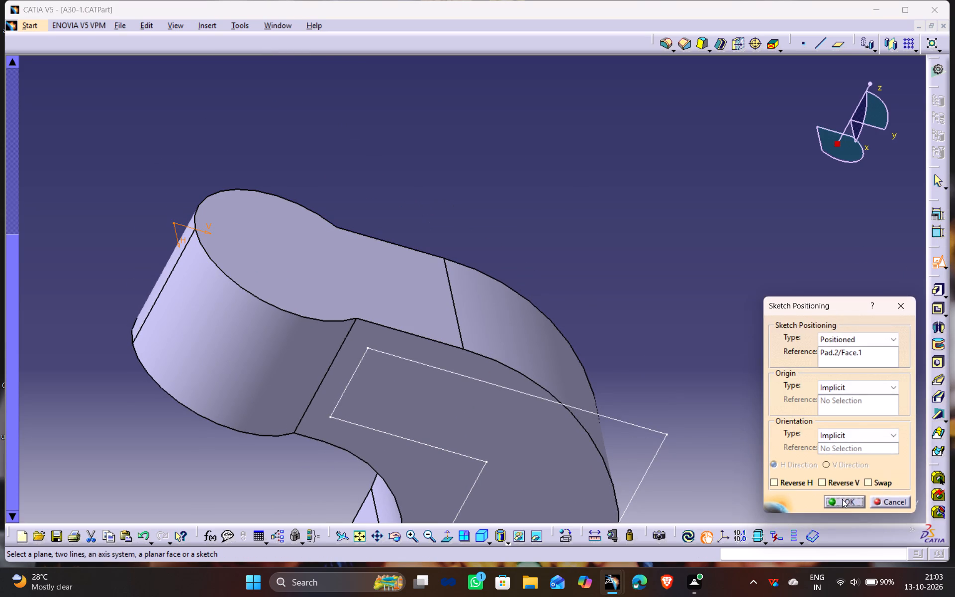
{"action": "left_click", "coordinate": [842, 499]}
{"action": "scroll", "coordinate": [479, 291], "scroll_direction": "down", "scroll_amount": 1}
{"action": "middle_click_drag", "start_coordinate": [463, 290], "coordinate": [436, 164]}
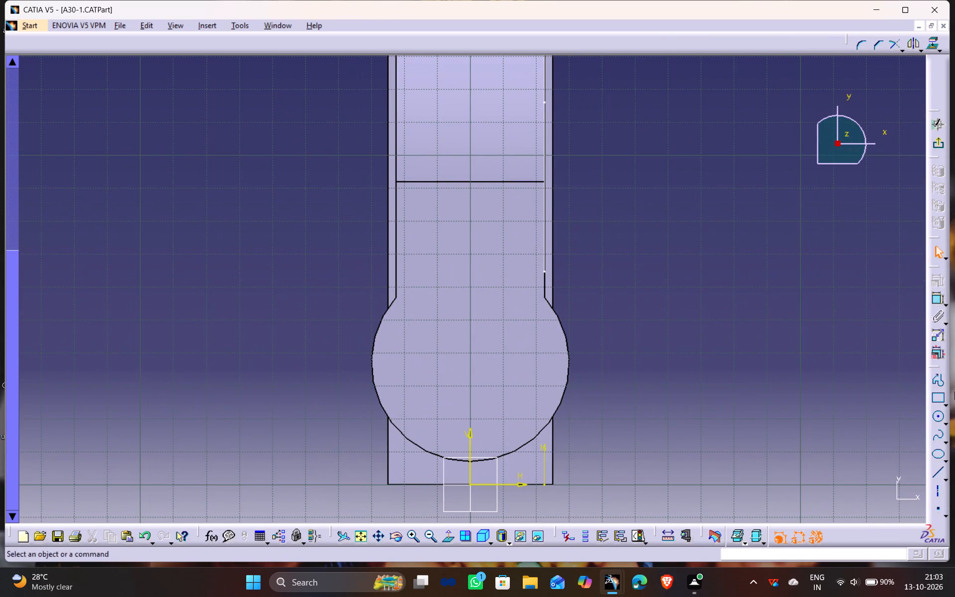
{"action": "left_click", "coordinate": [938, 418]}
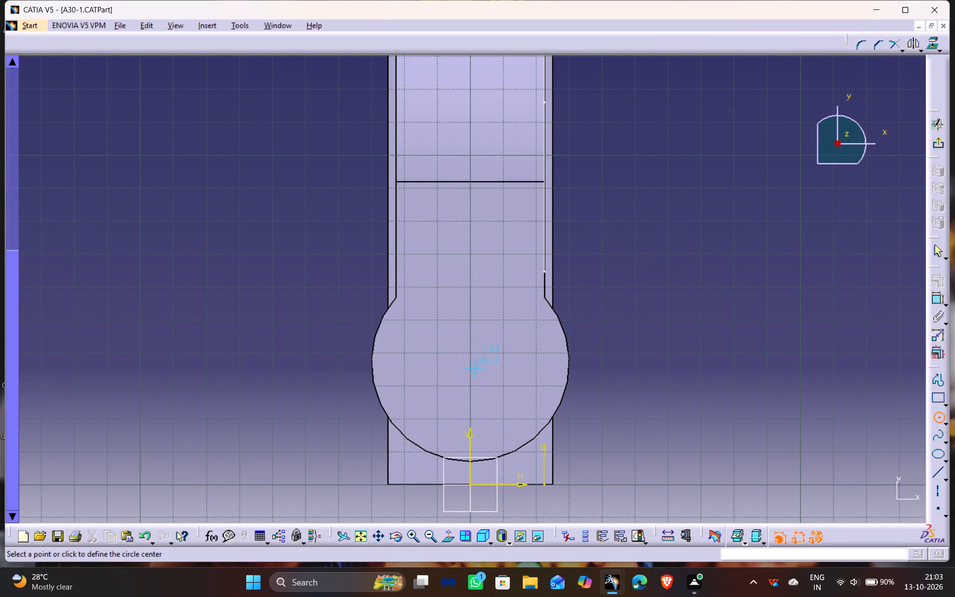
{"action": "left_click", "coordinate": [470, 366]}
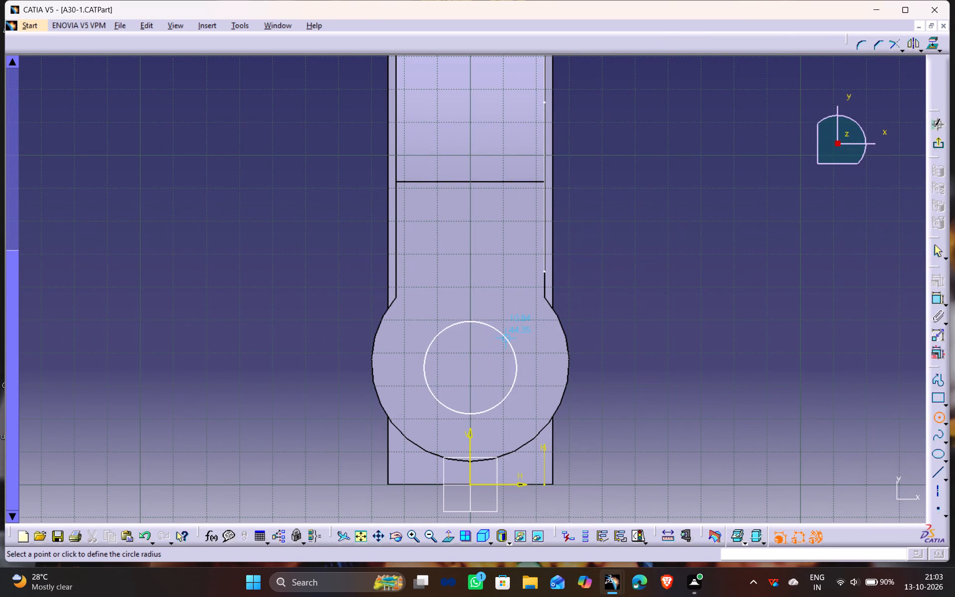
{"action": "left_click", "coordinate": [510, 335]}
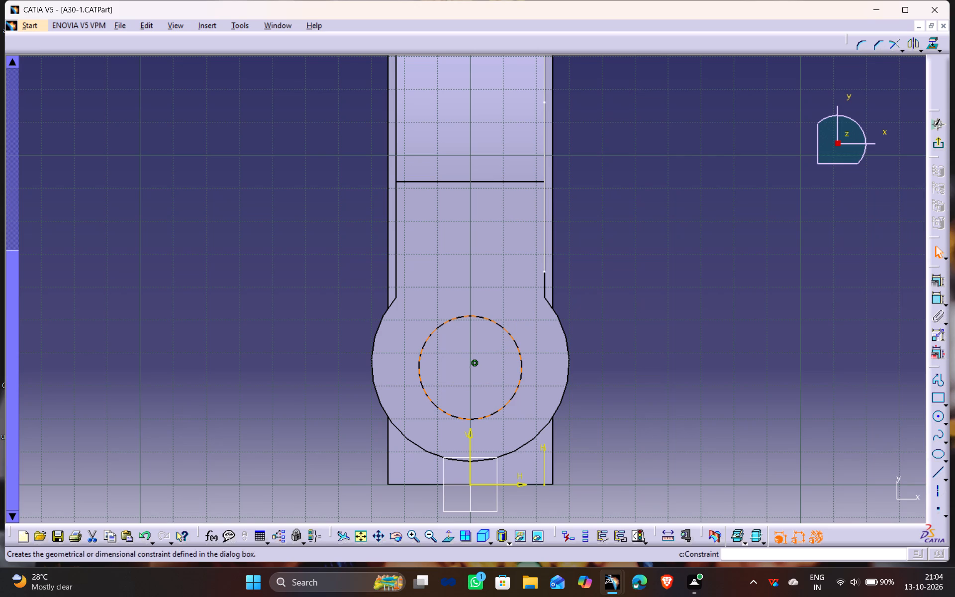
Dimension the circle's diameter to 40 mm.
{"action": "left_click", "coordinate": [936, 306]}
{"action": "left_click", "coordinate": [648, 333]}
{"action": "double_click", "coordinate": [657, 324]}
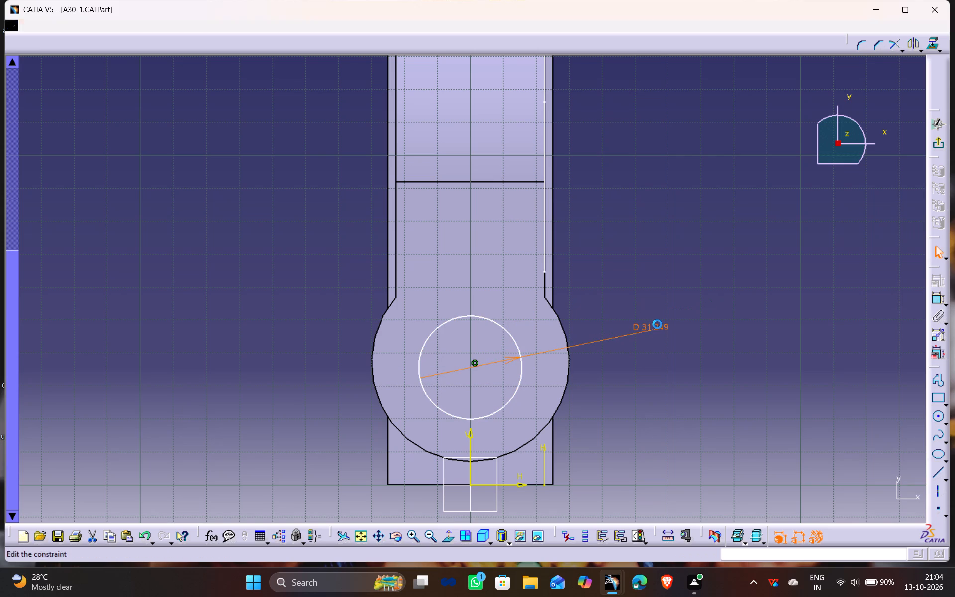
{"action": "type", "text": "40"}
{"action": "key", "text": "Return"}
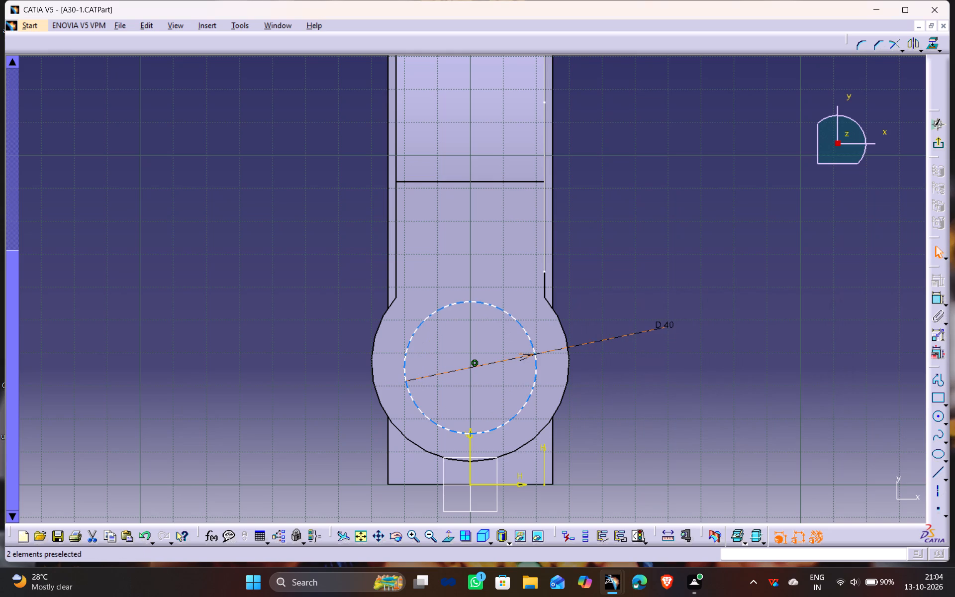
Make the 40 mm circle concentric with the boss's round outer edge and exit the sketch.
{"action": "left_click", "coordinate": [571, 370], "text": "ctrl"}
{"action": "left_click", "coordinate": [535, 376], "text": "ctrl"}
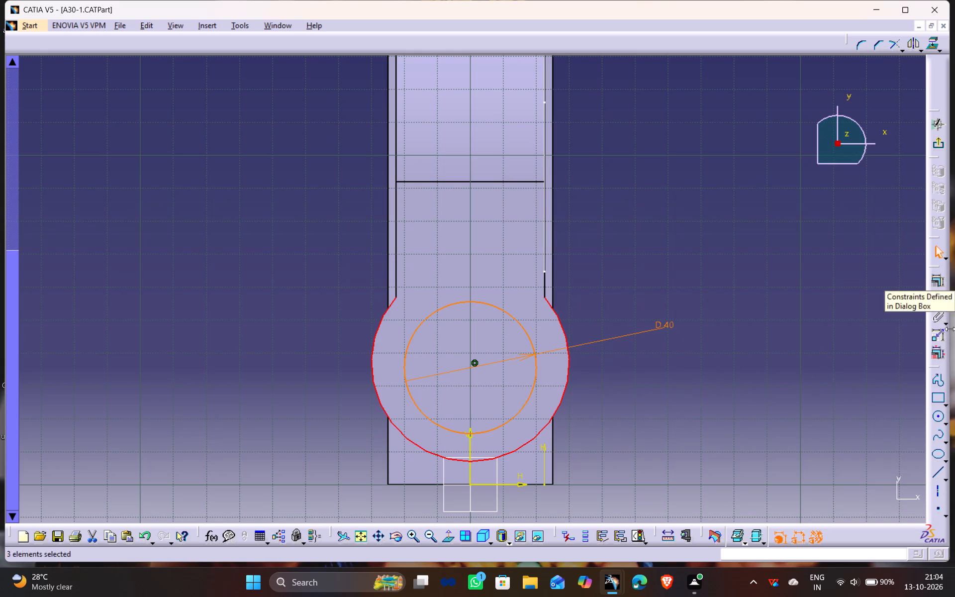
{"action": "left_click", "coordinate": [937, 277]}
{"action": "left_click", "coordinate": [890, 401]}
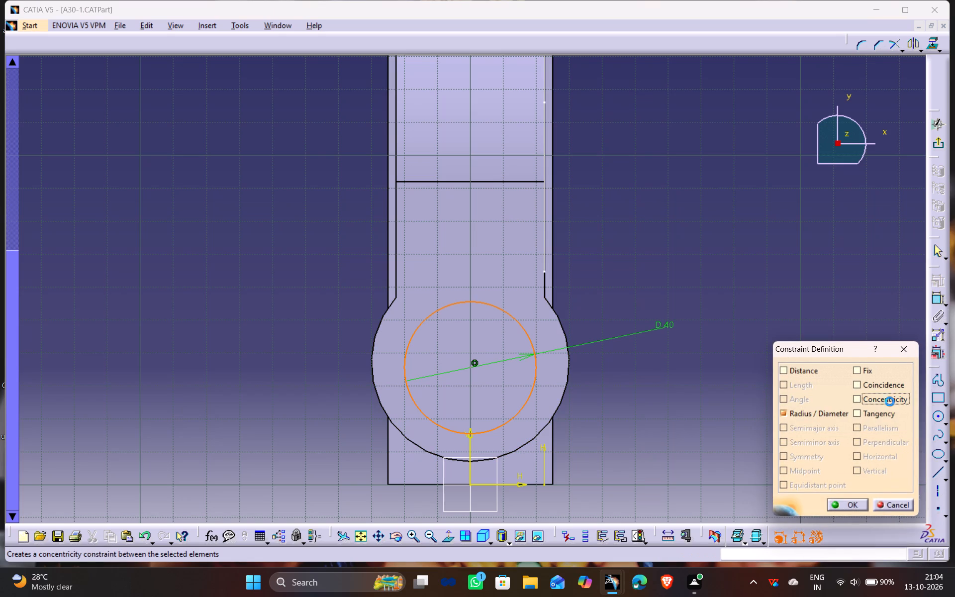
{"action": "left_click", "coordinate": [852, 504]}
{"action": "left_click", "coordinate": [759, 413]}
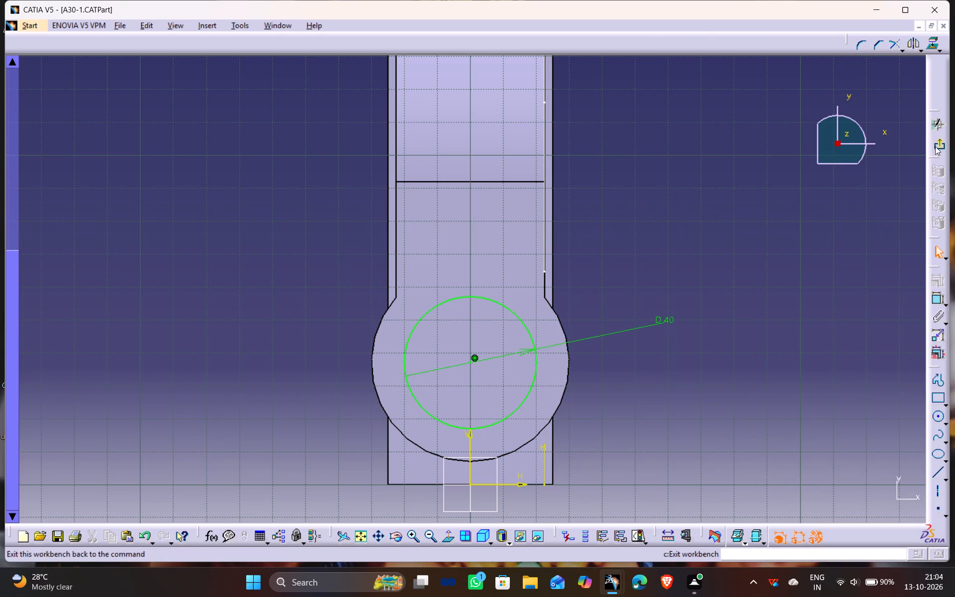
{"action": "left_click", "coordinate": [937, 144]}
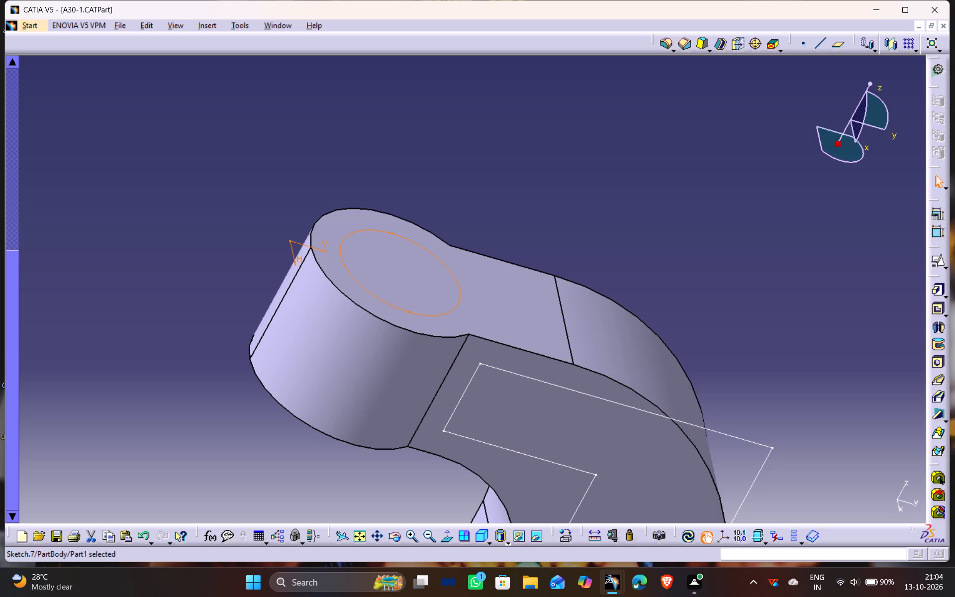
Pad the 40 mm circle with a 5 mm first limit above the boss and a 50 mm second limit through it.
{"action": "middle_click_drag", "start_coordinate": [710, 369], "coordinate": [700, 303]}
{"action": "left_click_drag", "start_coordinate": [709, 369], "coordinate": [702, 305]}
{"action": "middle_click_drag", "start_coordinate": [460, 498], "coordinate": [467, 398]}
{"action": "scroll", "coordinate": [462, 498], "scroll_direction": "down", "scroll_amount": 1}
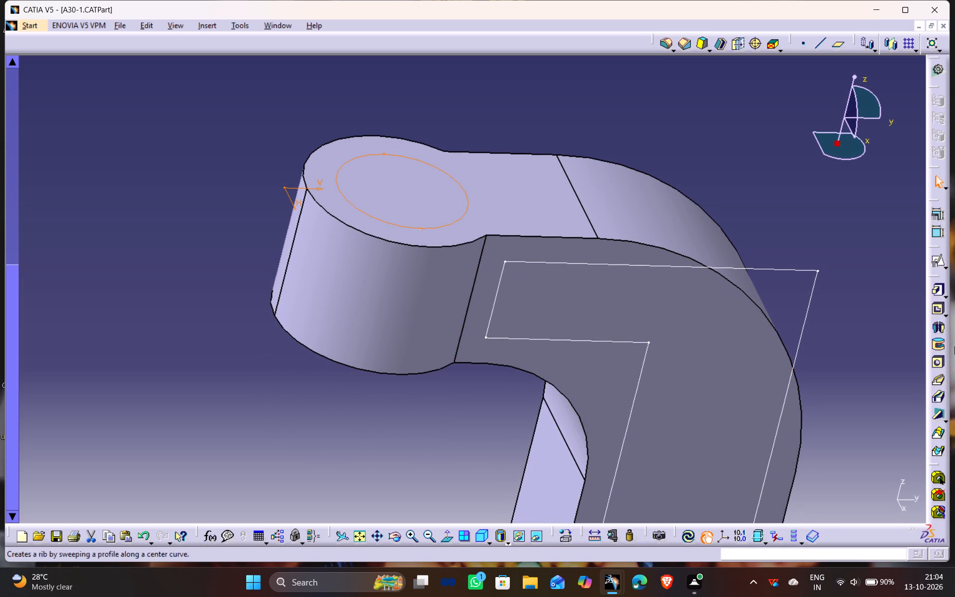
{"action": "left_click", "coordinate": [936, 285]}
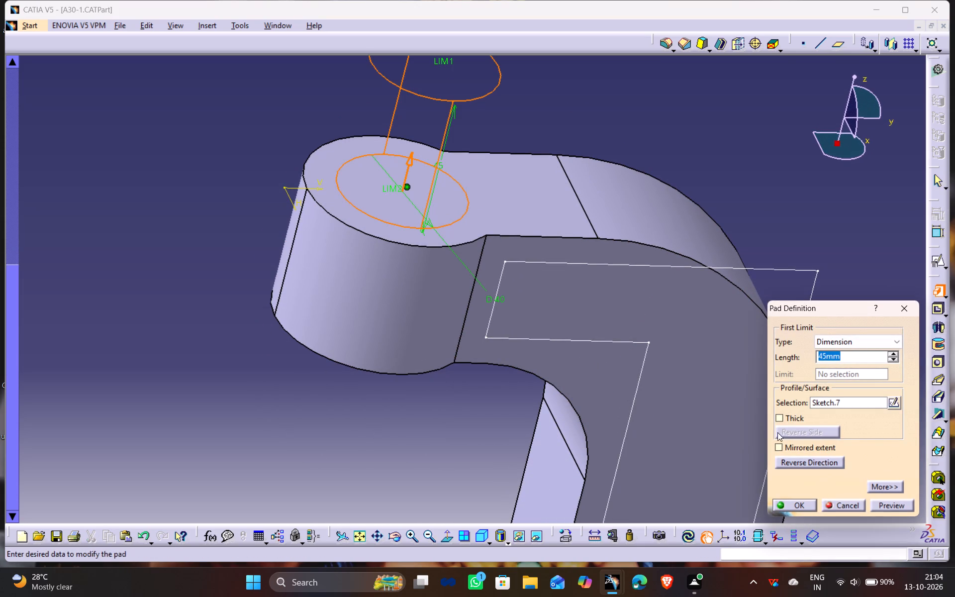
{"action": "left_click_drag", "start_coordinate": [820, 354], "coordinate": [726, 361]}
{"action": "key", "text": "BackSpace"}
{"action": "left_click", "coordinate": [884, 485]}
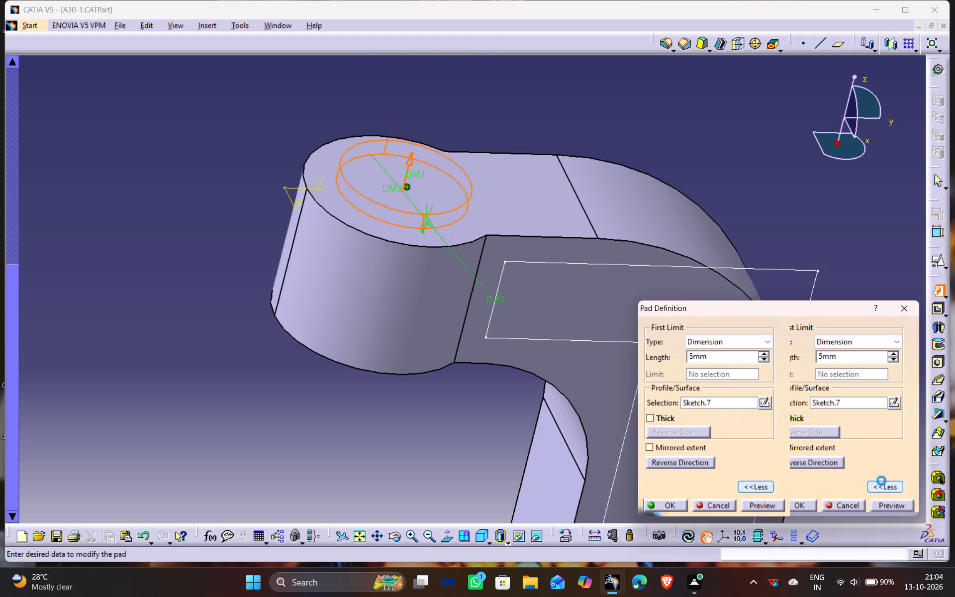
{"action": "left_click_drag", "start_coordinate": [834, 355], "coordinate": [738, 364]}
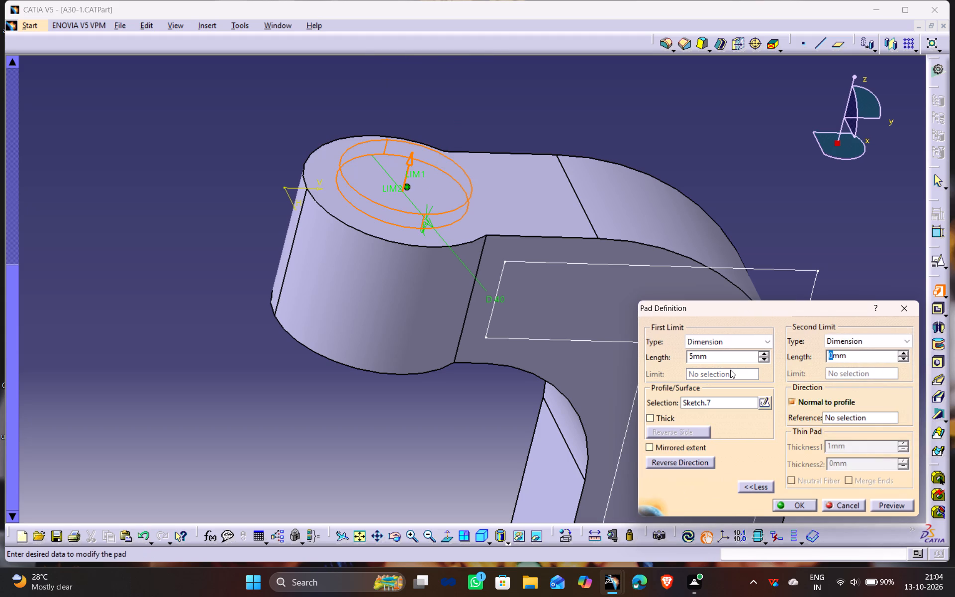
{"action": "type", "text": "50"}
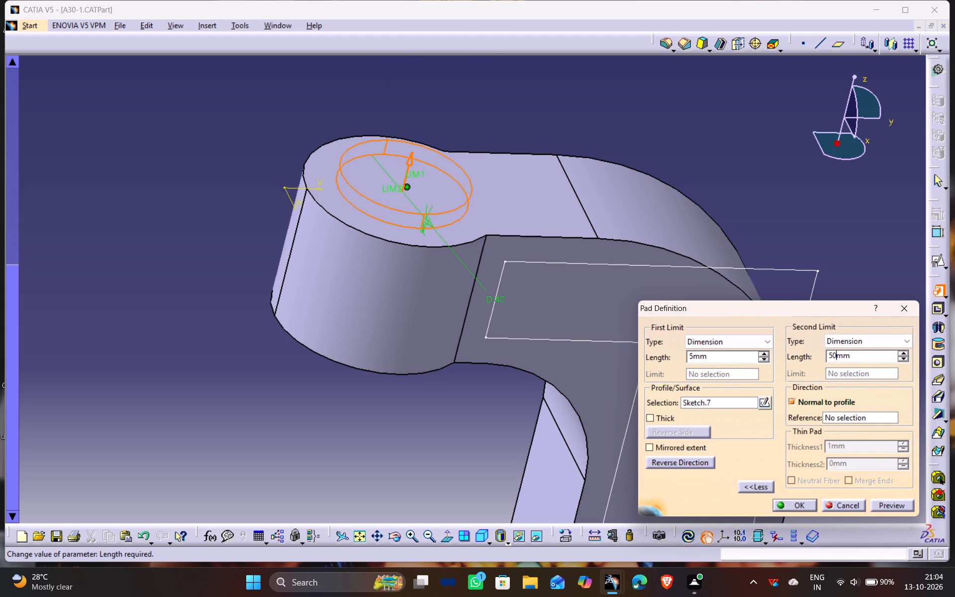
{"action": "left_click", "coordinate": [892, 503]}
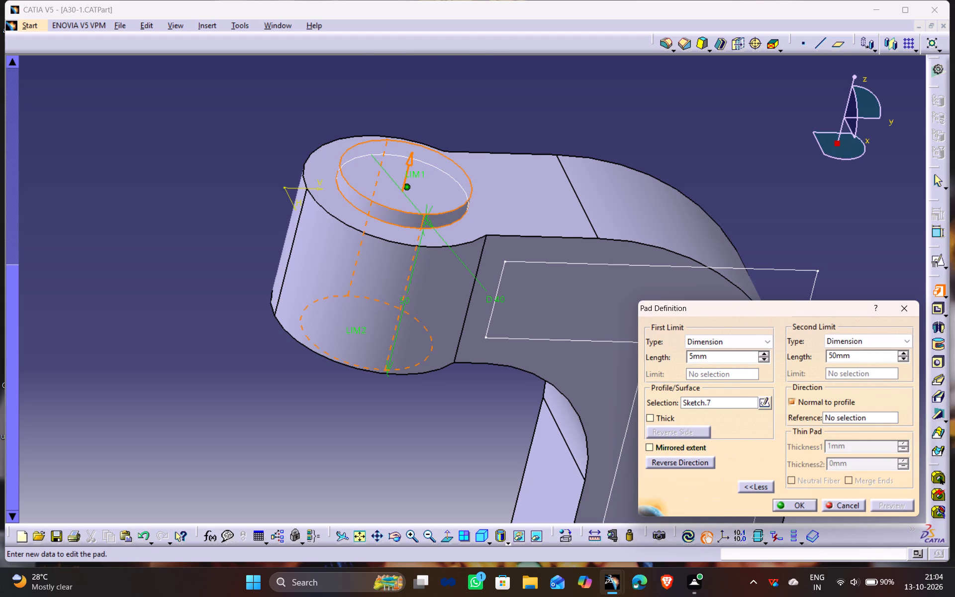
{"action": "middle_click_drag", "start_coordinate": [499, 420], "coordinate": [468, 308]}
{"action": "left_click_drag", "start_coordinate": [499, 419], "coordinate": [469, 310]}
{"action": "scroll", "coordinate": [499, 419], "scroll_direction": "down", "scroll_amount": 1}
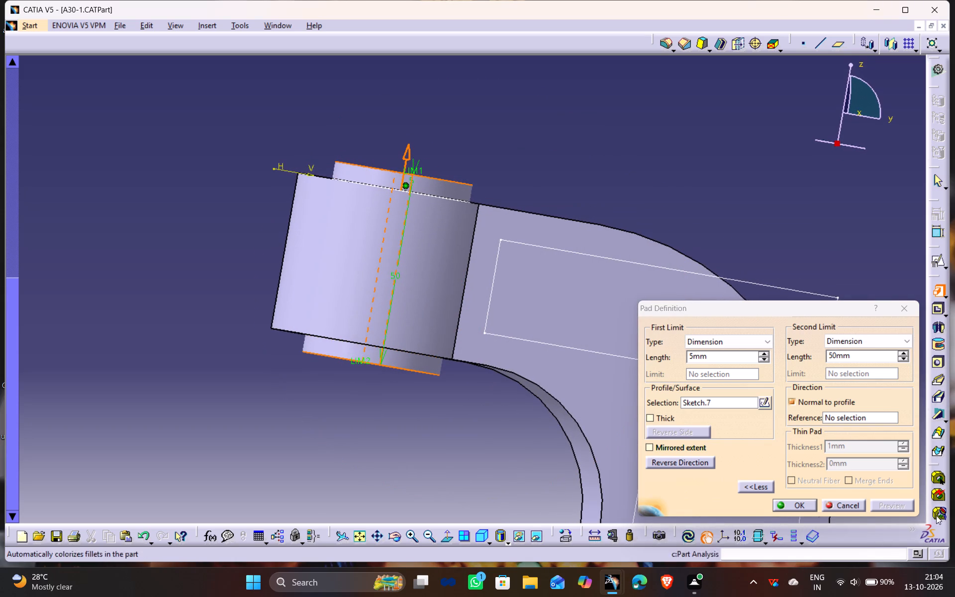
{"action": "left_click", "coordinate": [786, 505]}
{"action": "left_click_drag", "start_coordinate": [494, 482], "coordinate": [489, 475]}
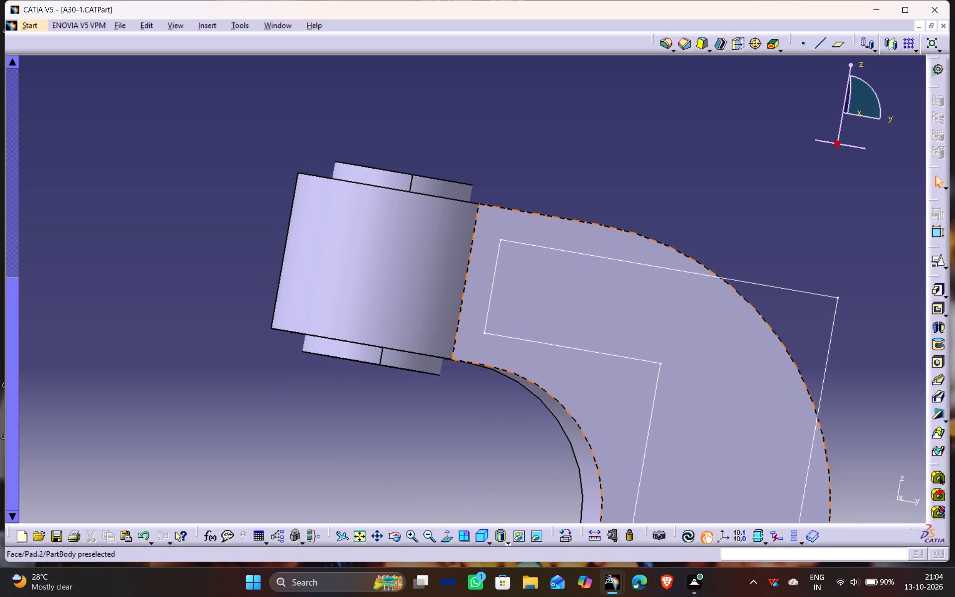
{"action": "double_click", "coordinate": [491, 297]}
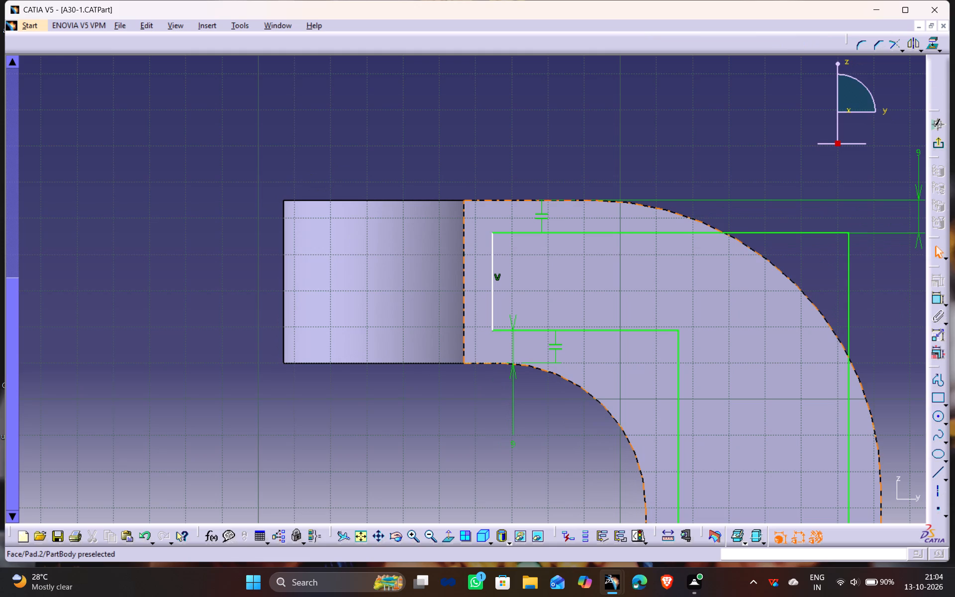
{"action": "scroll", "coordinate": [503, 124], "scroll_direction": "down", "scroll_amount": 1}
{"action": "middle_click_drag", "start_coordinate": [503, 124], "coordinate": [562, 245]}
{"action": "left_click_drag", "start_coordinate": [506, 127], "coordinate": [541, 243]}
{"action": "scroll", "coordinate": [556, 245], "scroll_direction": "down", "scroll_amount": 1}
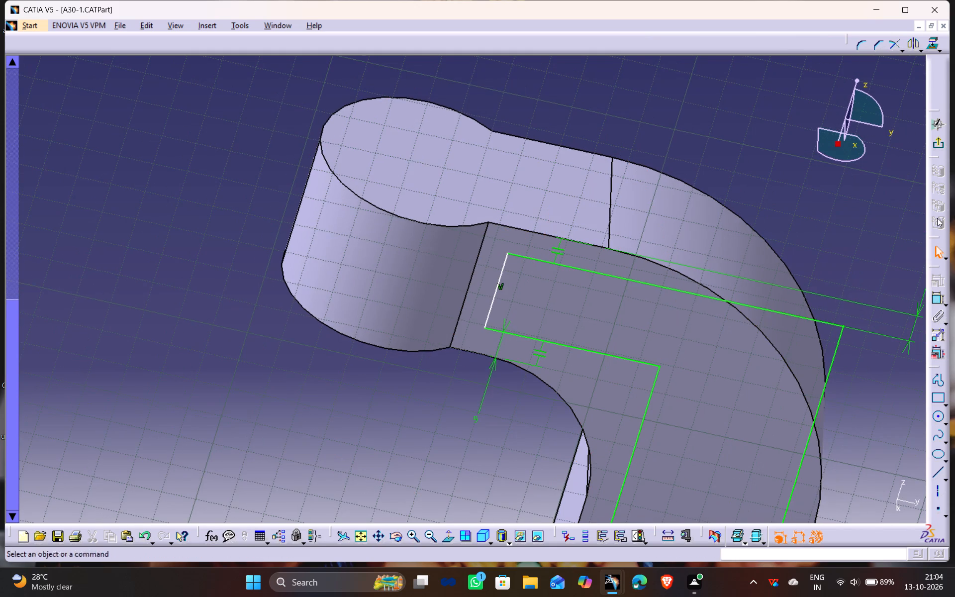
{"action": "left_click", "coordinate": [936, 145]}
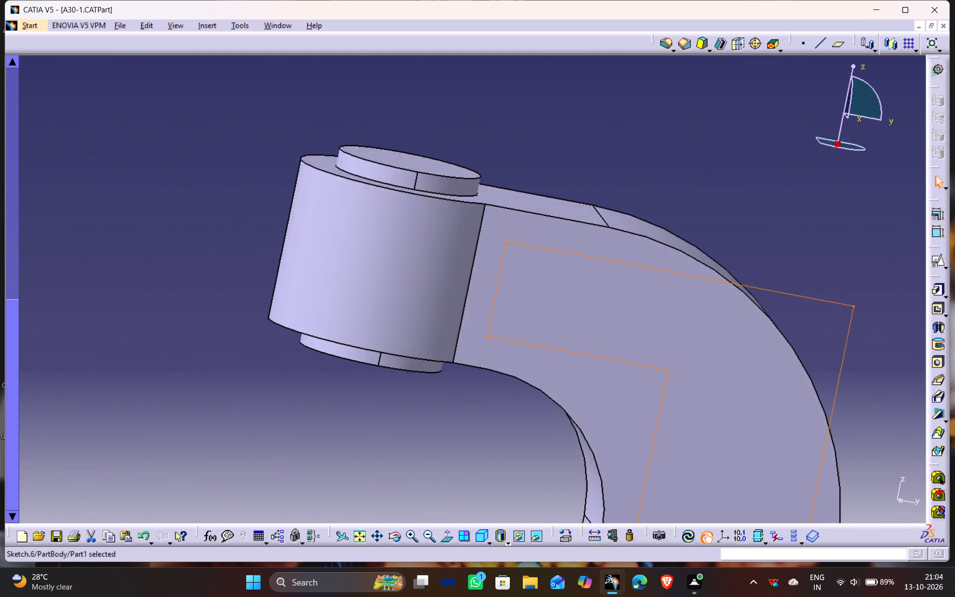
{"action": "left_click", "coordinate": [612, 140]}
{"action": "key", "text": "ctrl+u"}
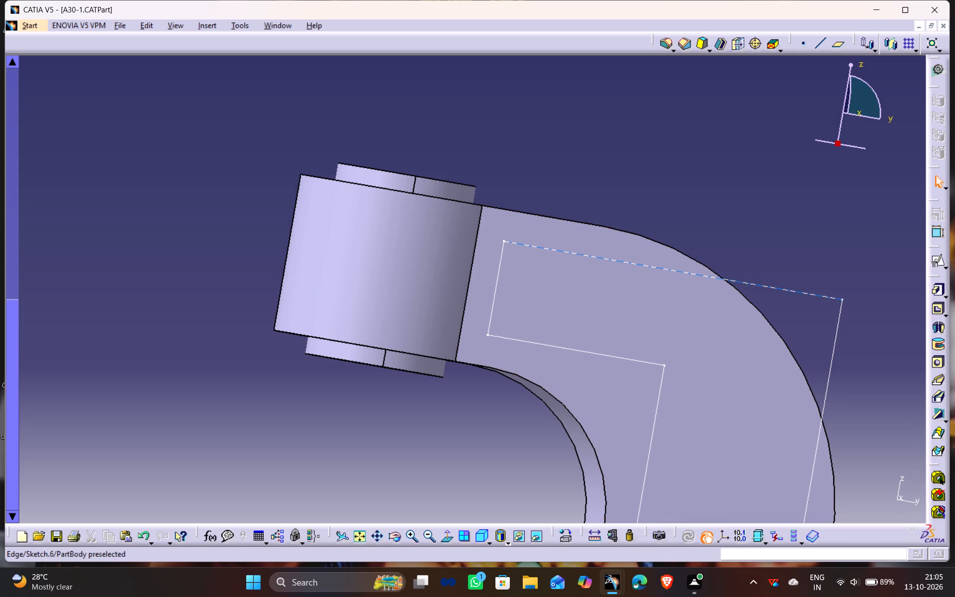
Reopen the arm's inset profile sketch and dimension the distance from the boss's vertical axis to the profile's short vertical line.
{"action": "left_click", "coordinate": [644, 266]}
{"action": "double_click", "coordinate": [649, 267]}
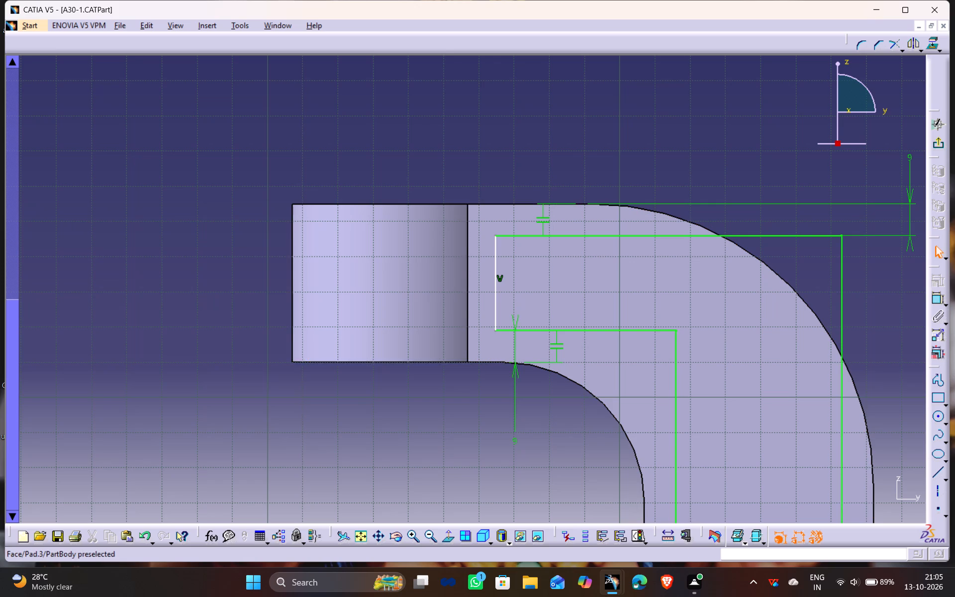
{"action": "left_click", "coordinate": [497, 279]}
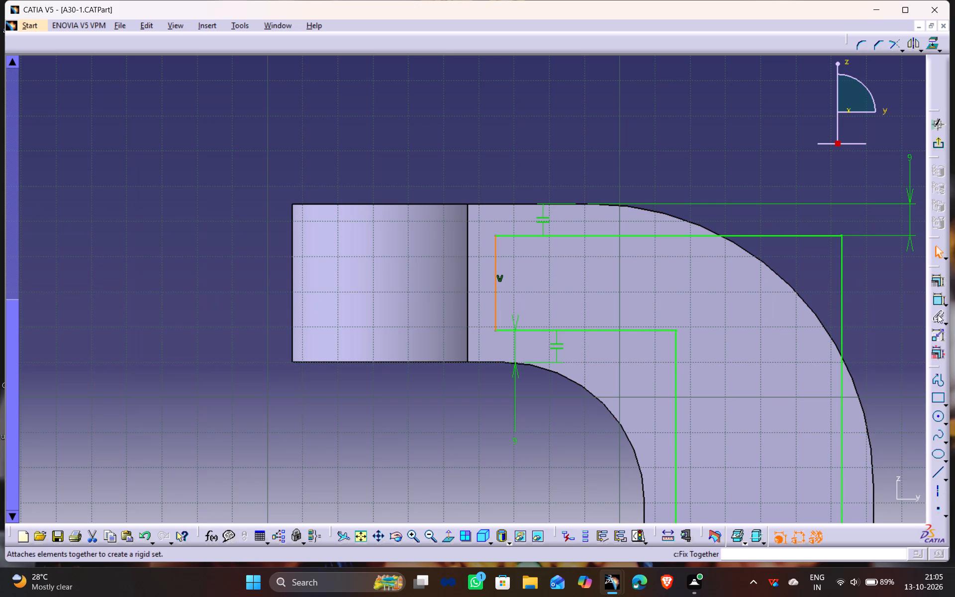
{"action": "left_click", "coordinate": [935, 300]}
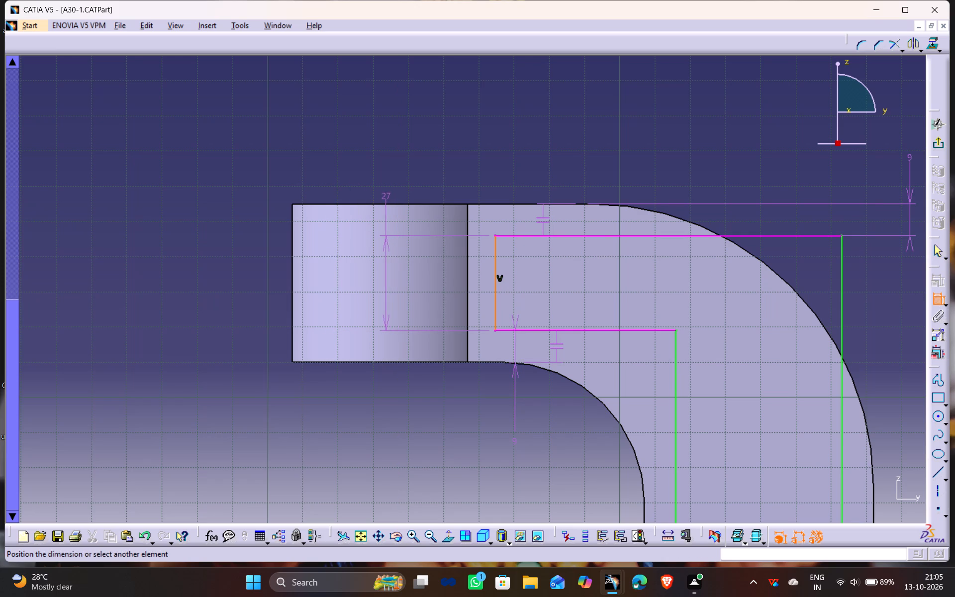
{"action": "left_click", "coordinate": [379, 223]}
{"action": "middle_click_drag", "start_coordinate": [445, 144], "coordinate": [445, 144]}
{"action": "left_click_drag", "start_coordinate": [445, 144], "coordinate": [439, 198]}
{"action": "middle_click_drag", "start_coordinate": [445, 144], "coordinate": [439, 194]}
{"action": "left_click", "coordinate": [467, 104]}
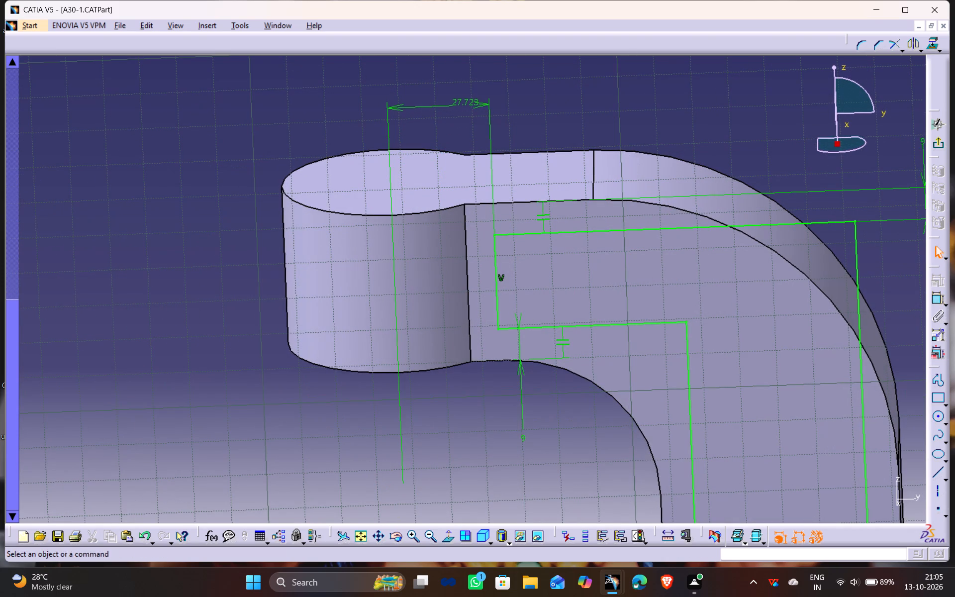
{"action": "left_click", "coordinate": [447, 534]}
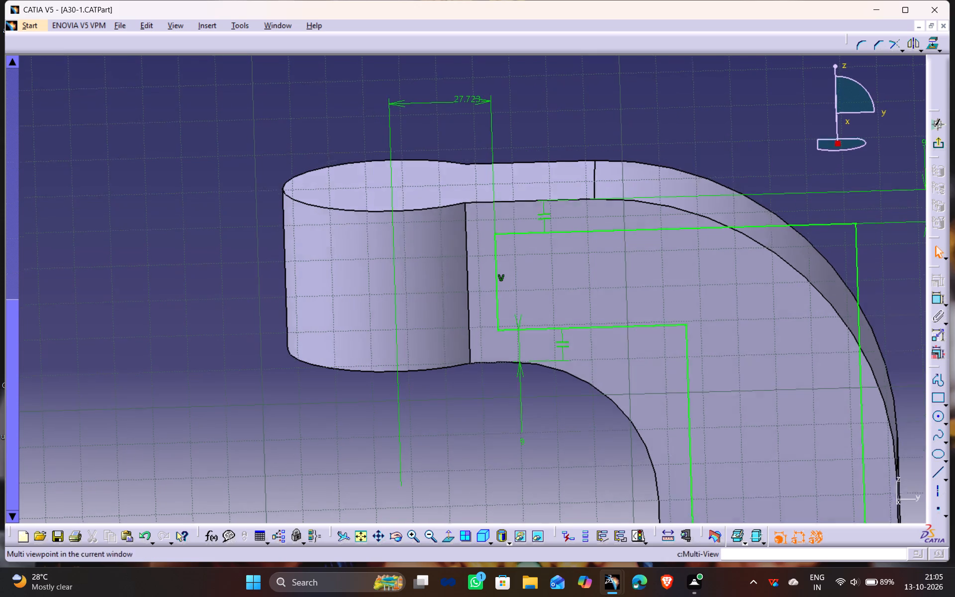
{"action": "scroll", "coordinate": [519, 110], "scroll_direction": "down", "scroll_amount": 1}
{"action": "middle_click_drag", "start_coordinate": [498, 126], "coordinate": [495, 171]}
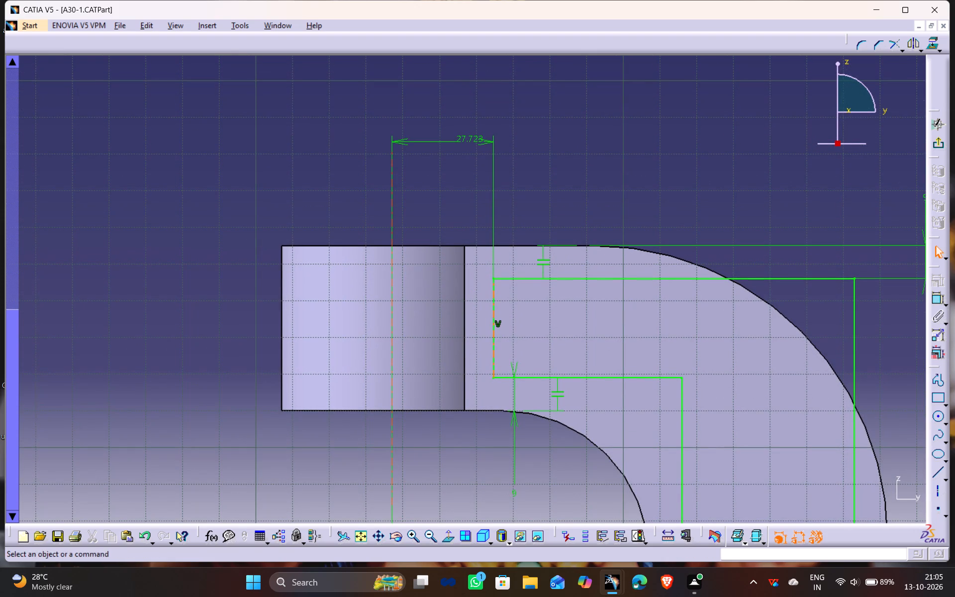
Set the distance between the boss's vertical axis and the inset profile's short vertical line to 29 mm.
{"action": "left_click_drag", "start_coordinate": [469, 136], "coordinate": [451, 139]}
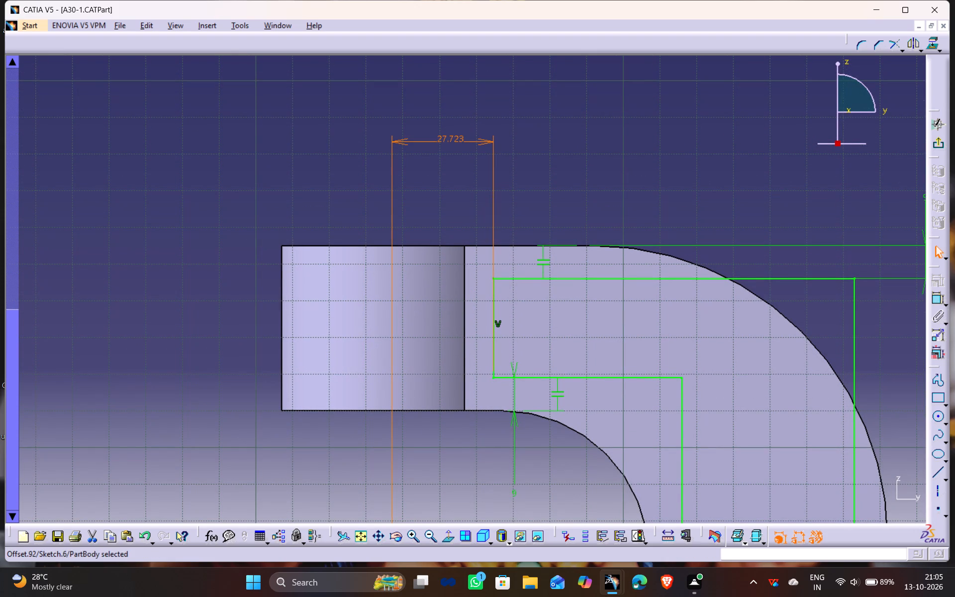
{"action": "middle_click_drag", "start_coordinate": [510, 143], "coordinate": [509, 146]}
{"action": "left_click_drag", "start_coordinate": [509, 143], "coordinate": [509, 146]}
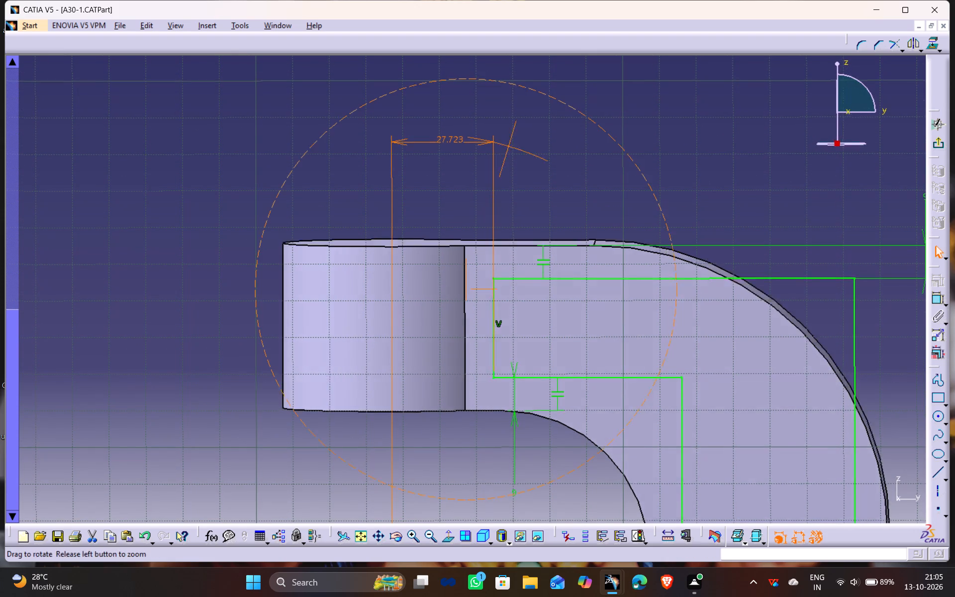
{"action": "left_click_drag", "start_coordinate": [509, 146], "coordinate": [514, 205]}
{"action": "middle_click_drag", "start_coordinate": [509, 146], "coordinate": [514, 205]}
{"action": "scroll", "coordinate": [509, 146], "scroll_direction": "down", "scroll_amount": 1}
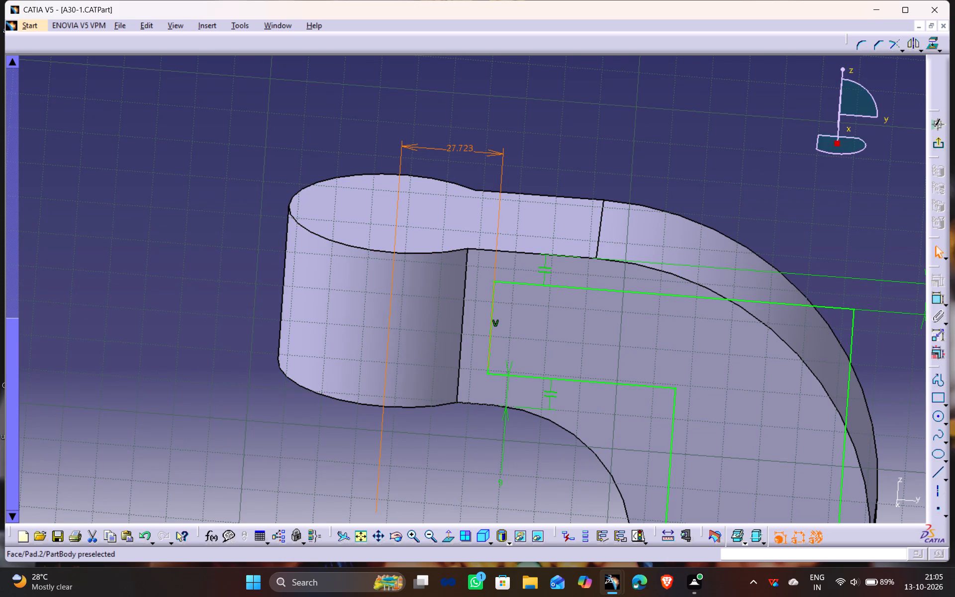
{"action": "middle_click_drag", "start_coordinate": [478, 174], "coordinate": [476, 137]}
{"action": "scroll", "coordinate": [478, 174], "scroll_direction": "down", "scroll_amount": 1}
{"action": "left_click_drag", "start_coordinate": [478, 174], "coordinate": [475, 137]}
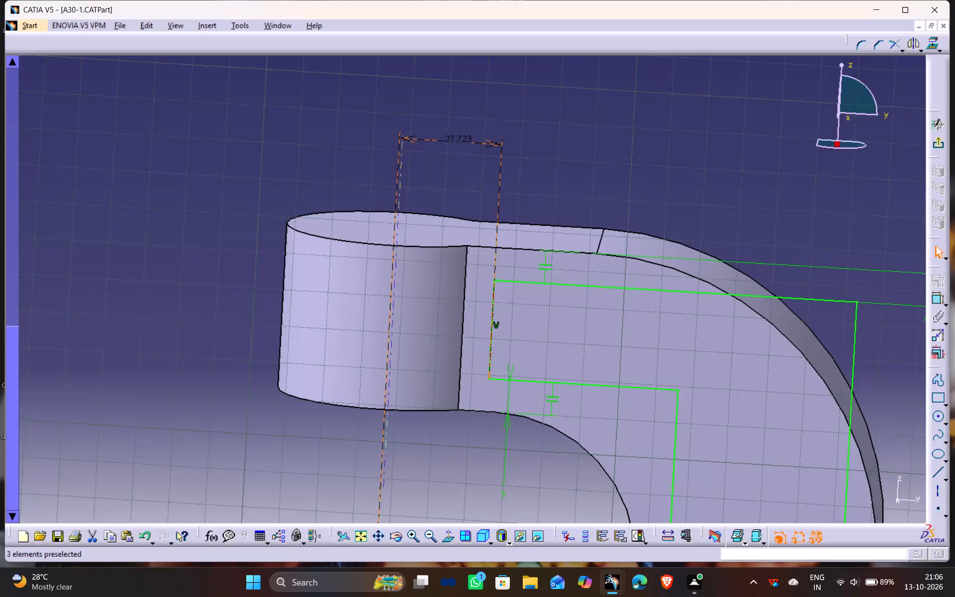
{"action": "double_click", "coordinate": [459, 138]}
{"action": "type", "text": "29"}
{"action": "key", "text": "Return"}
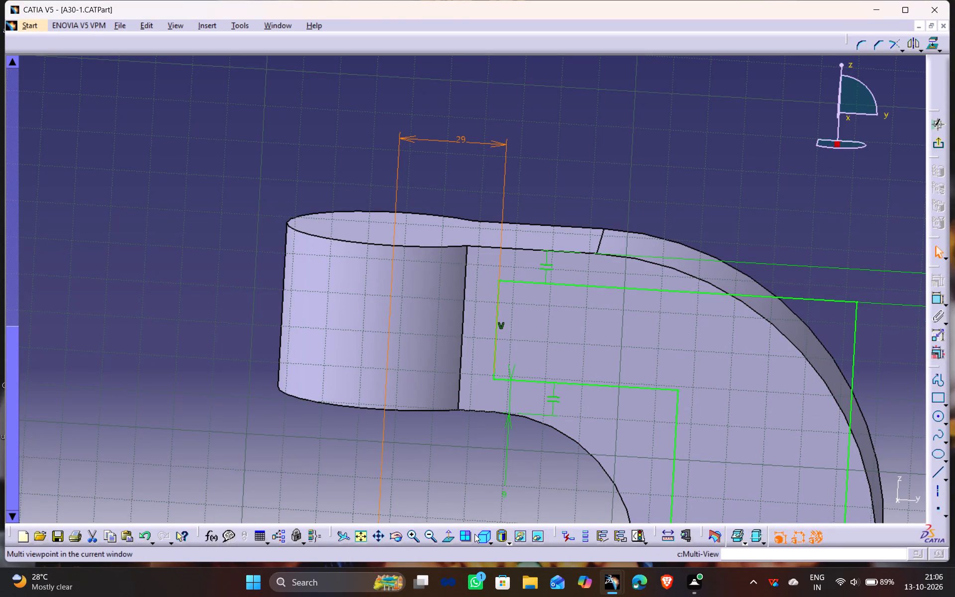
Round the inset profile's outer upper corner with a large freehand Corner arc just inside the arm's outer bend.
{"action": "left_click", "coordinate": [446, 536]}
{"action": "middle_click_drag", "start_coordinate": [454, 488], "coordinate": [414, 406]}
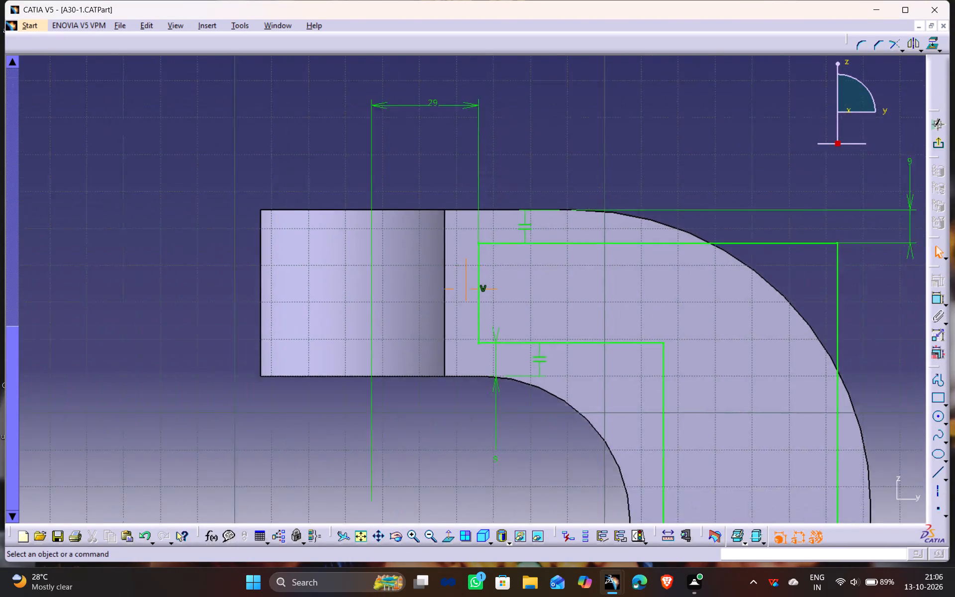
{"action": "middle_click_drag", "start_coordinate": [414, 406], "coordinate": [389, 320]}
{"action": "middle_click_drag", "start_coordinate": [361, 238], "coordinate": [389, 347], "text": "ctrl"}
{"action": "scroll", "coordinate": [419, 313], "scroll_direction": "up", "scroll_amount": 1}
{"action": "middle_click_drag", "start_coordinate": [427, 306], "coordinate": [418, 385]}
{"action": "middle_click_drag", "start_coordinate": [520, 449], "coordinate": [486, 398]}
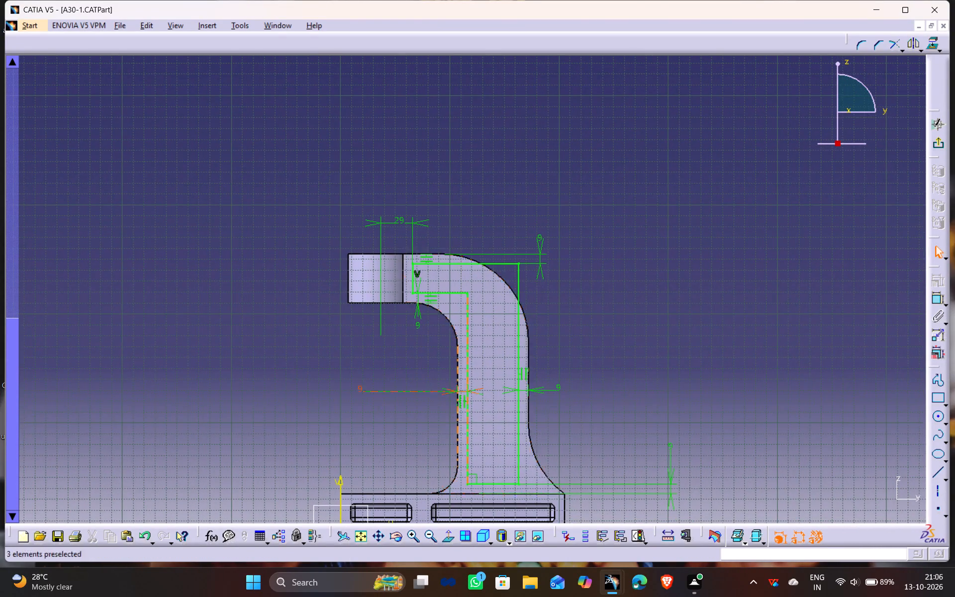
{"action": "middle_click_drag", "start_coordinate": [591, 301], "coordinate": [577, 325]}
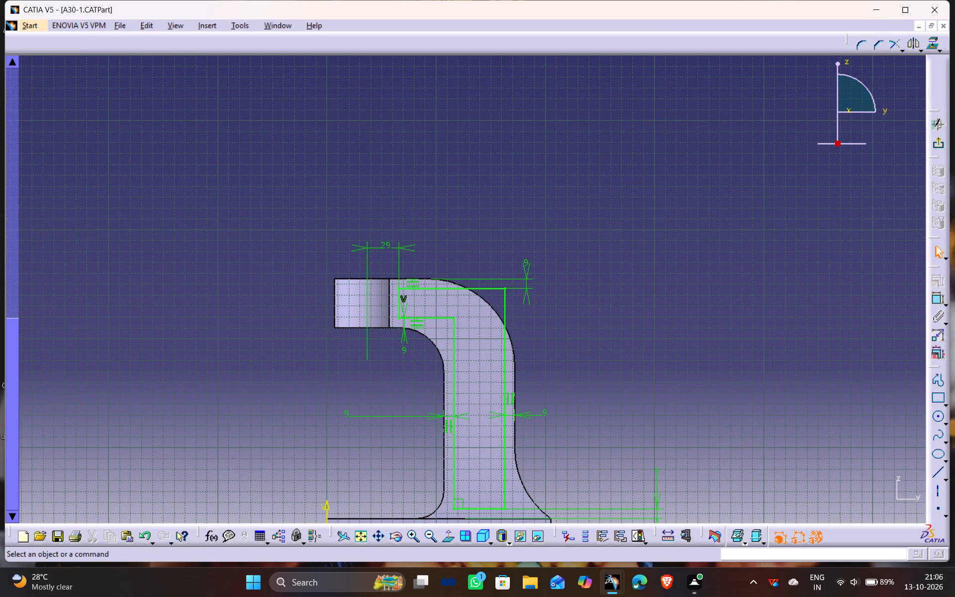
{"action": "middle_click_drag", "start_coordinate": [593, 432], "coordinate": [606, 393]}
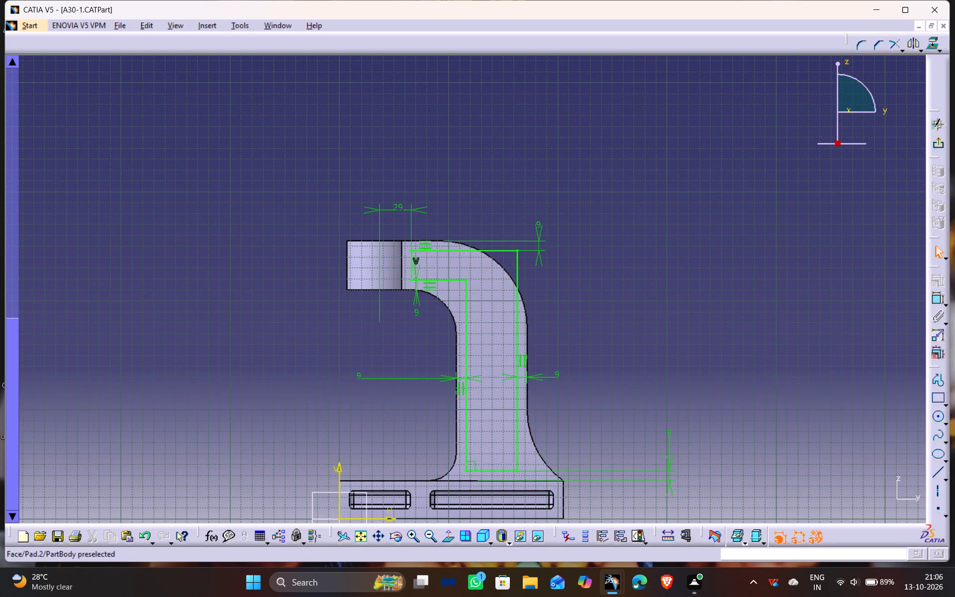
{"action": "middle_click_drag", "start_coordinate": [469, 408], "coordinate": [462, 277], "text": "ctrl"}
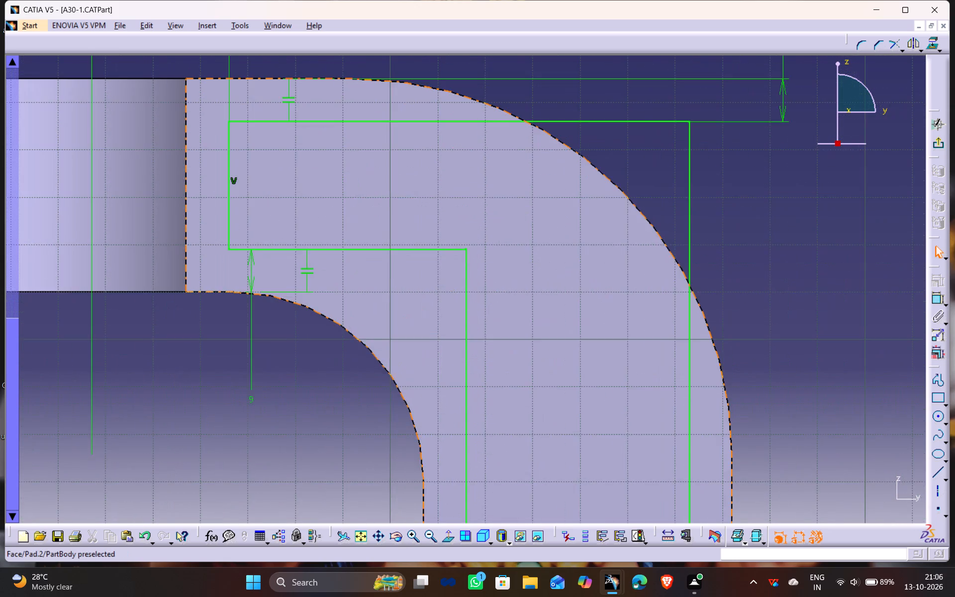
{"action": "middle_click_drag", "start_coordinate": [463, 269], "coordinate": [477, 325]}
{"action": "left_click", "coordinate": [862, 45]}
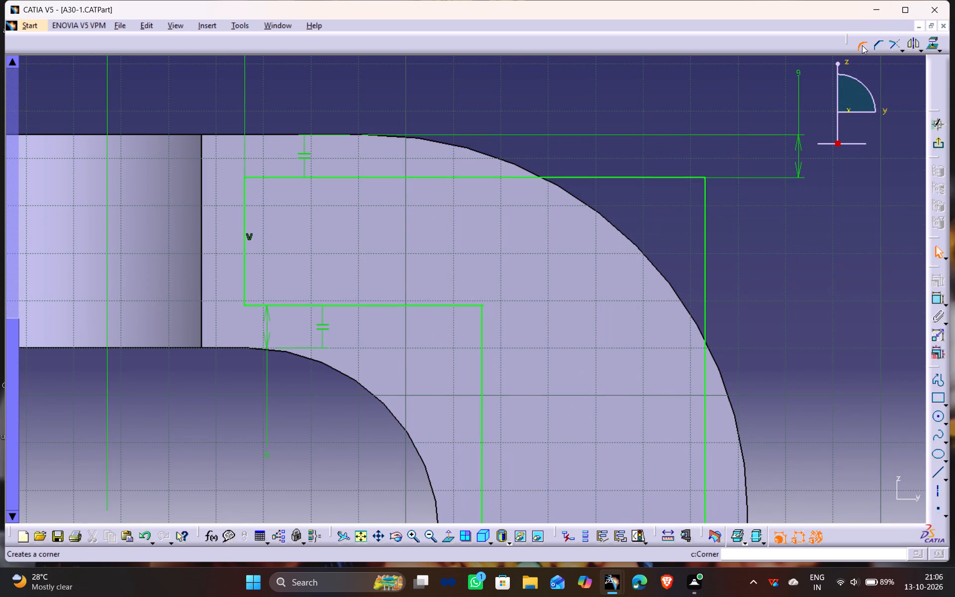
{"action": "left_click", "coordinate": [675, 176]}
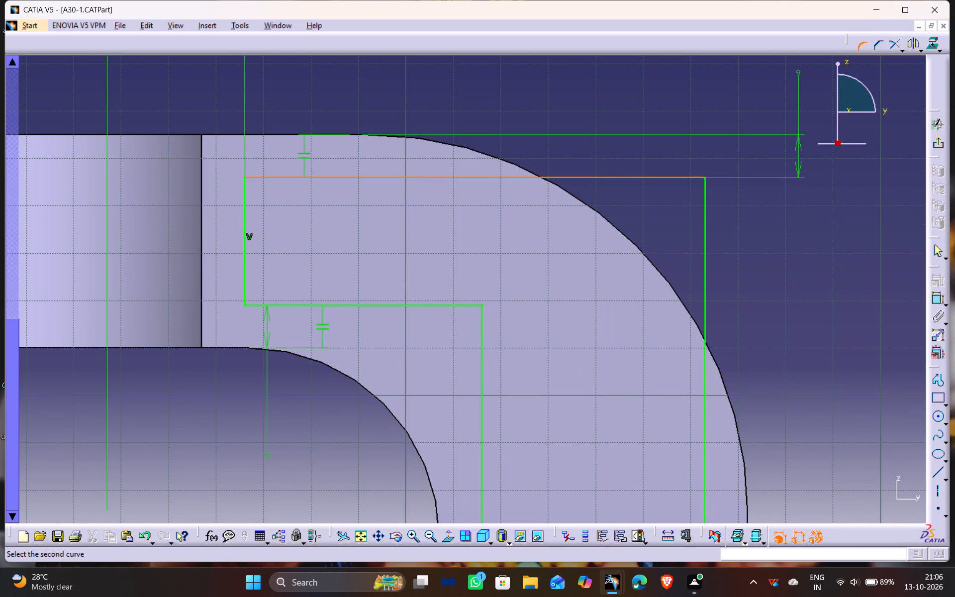
{"action": "left_click", "coordinate": [705, 220]}
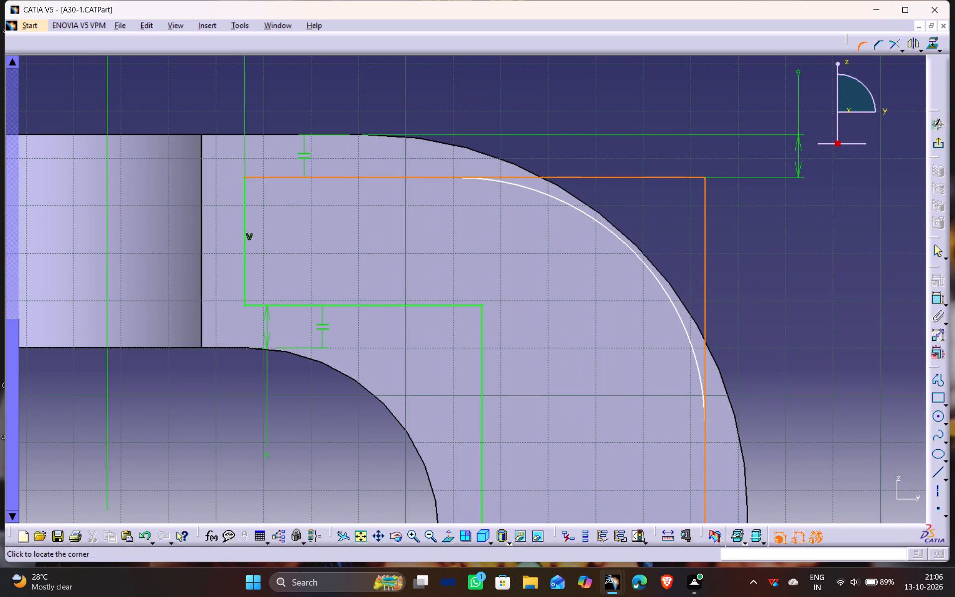
{"action": "left_click", "coordinate": [630, 277]}
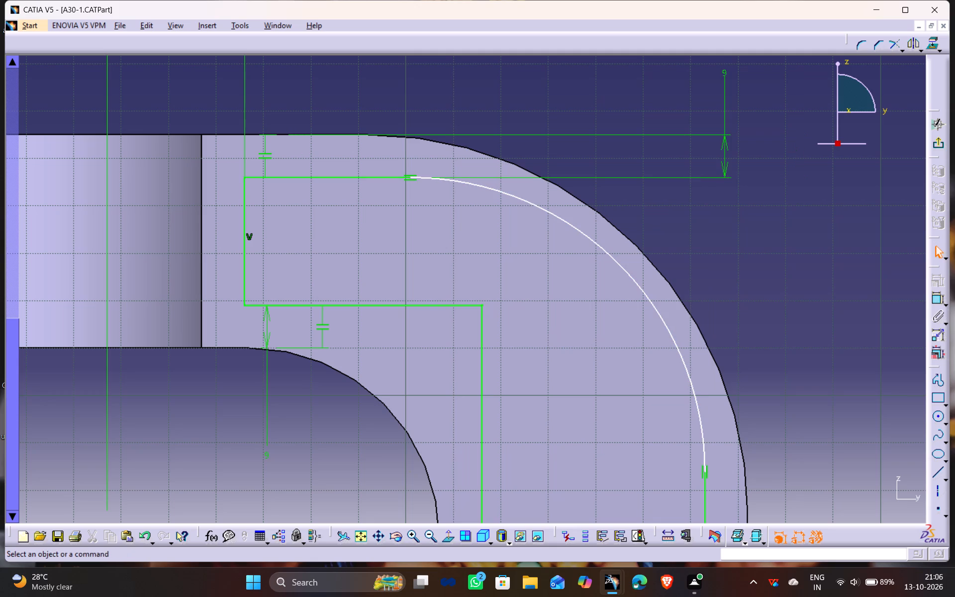
Round the inset profile's inner corner with a freehand Corner arc that follows the arm's inner bend.
{"action": "left_click", "coordinate": [861, 45]}
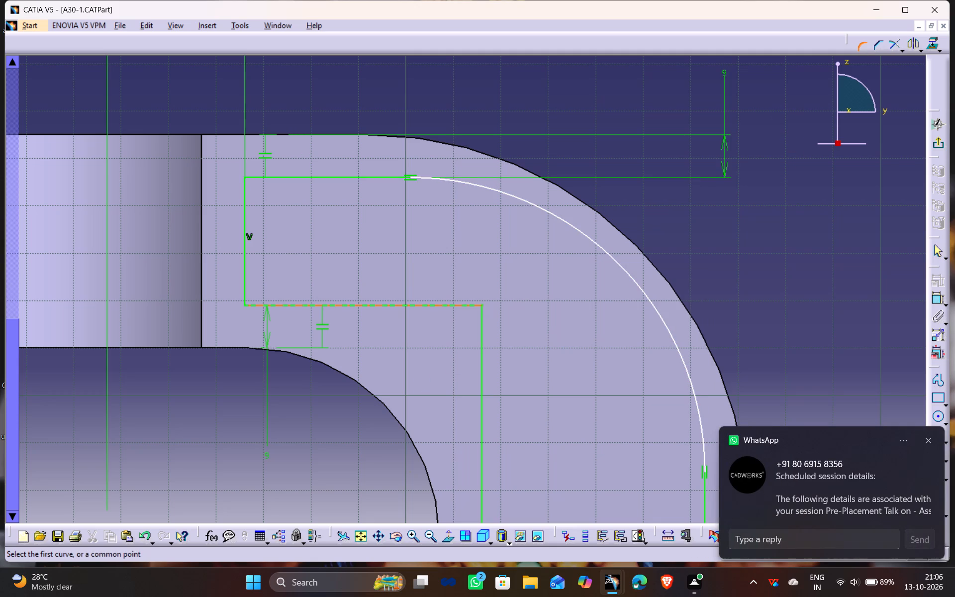
{"action": "left_click", "coordinate": [436, 305]}
{"action": "left_click", "coordinate": [483, 339]}
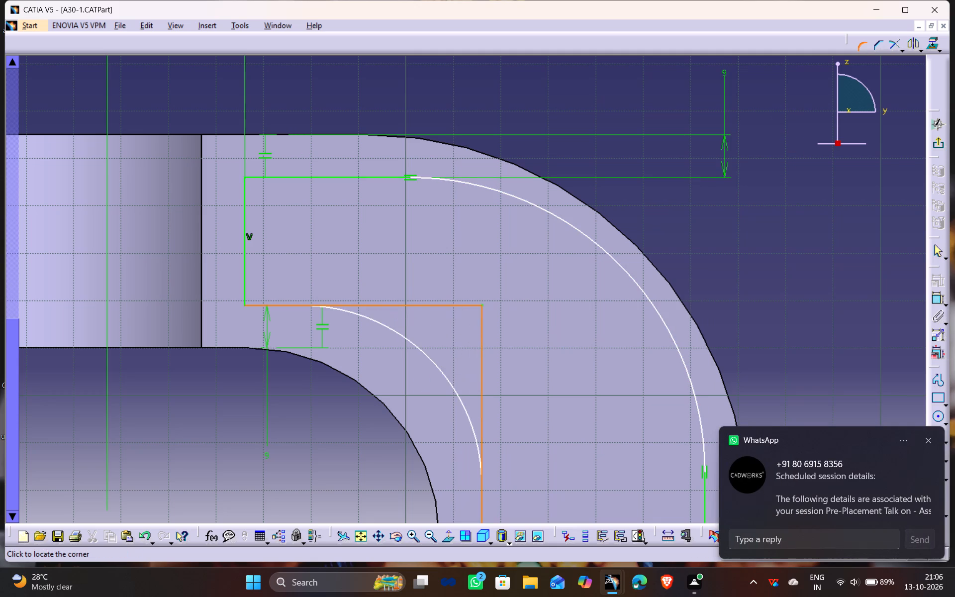
{"action": "left_click", "coordinate": [437, 368]}
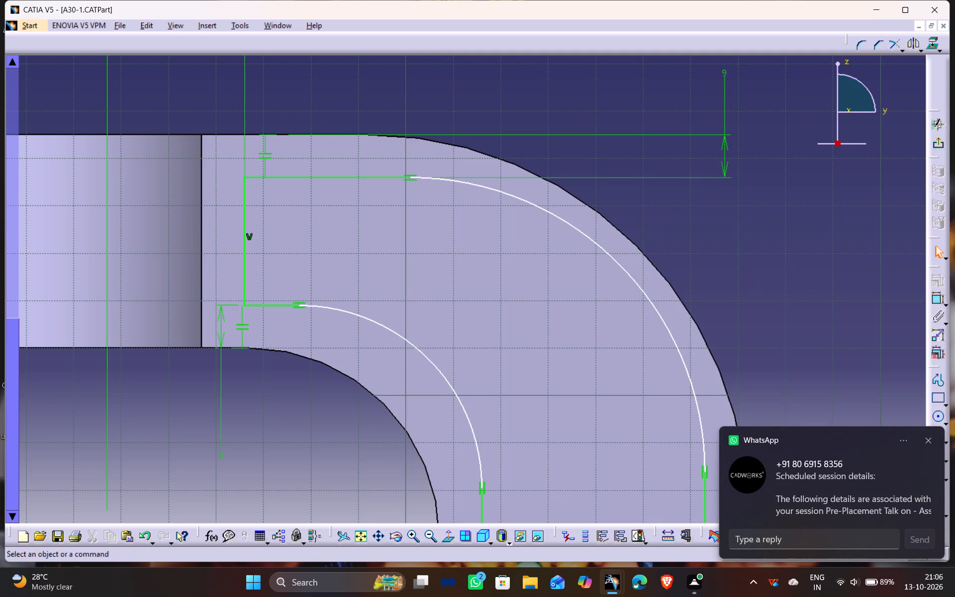
Constrain the offset between the profile's inner corner arc and the arm's inner curved edge to 9 mm.
{"action": "left_click", "coordinate": [769, 271]}
{"action": "left_click", "coordinate": [395, 419], "text": "ctrl"}
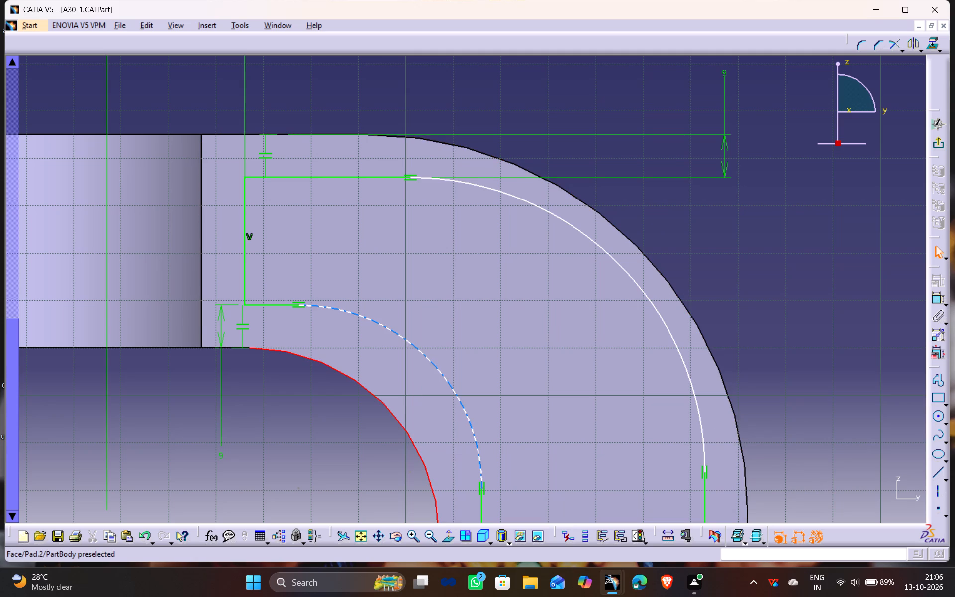
{"action": "left_click", "coordinate": [438, 371], "text": "ctrl"}
{"action": "left_click", "coordinate": [934, 299]}
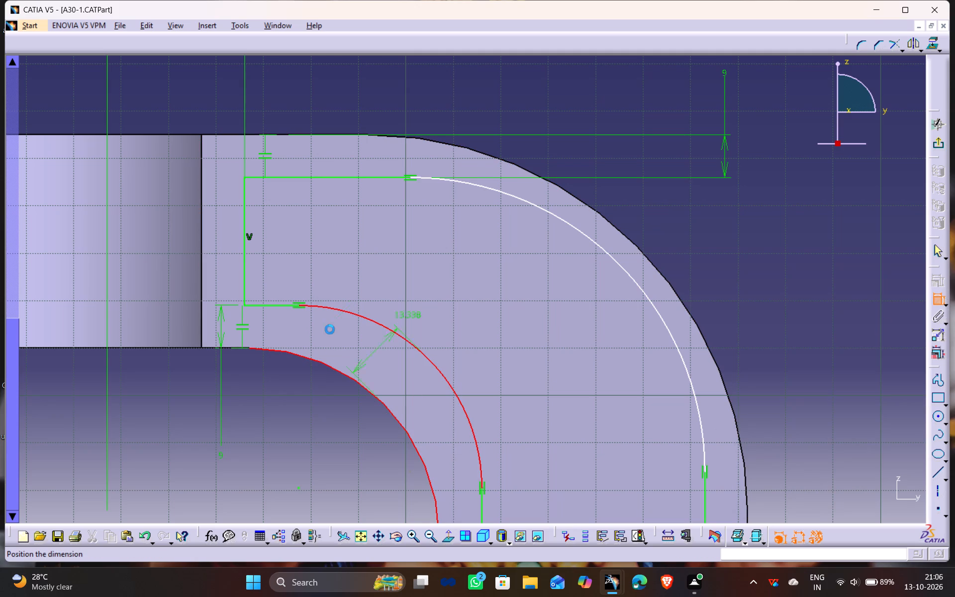
{"action": "middle_click_drag", "start_coordinate": [291, 434], "coordinate": [293, 325]}
{"action": "left_click", "coordinate": [276, 330]}
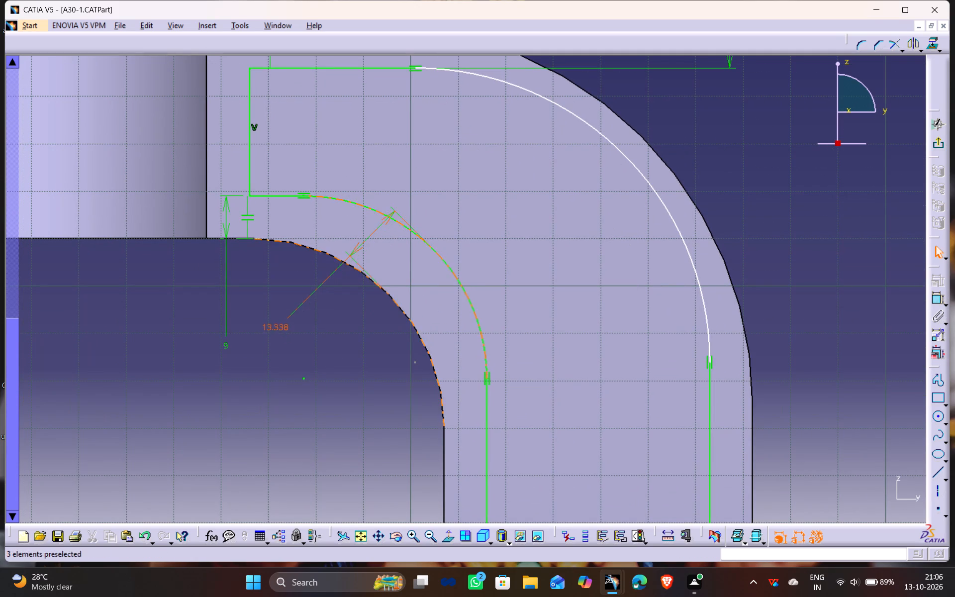
{"action": "double_click", "coordinate": [278, 328]}
{"action": "key", "text": "9"}
{"action": "key", "text": "Return"}
{"action": "left_click", "coordinate": [319, 363]}
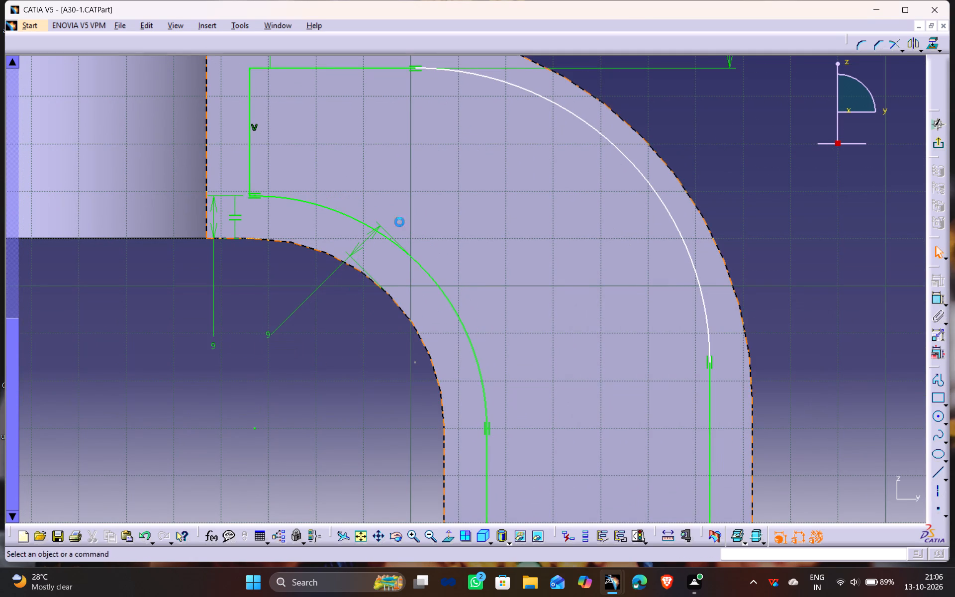
Constrain the offset between the profile's outer corner arc and the arm's outer curved edge to 9 mm.
{"action": "middle_click_drag", "start_coordinate": [437, 136], "coordinate": [347, 366]}
{"action": "left_click", "coordinate": [512, 361]}
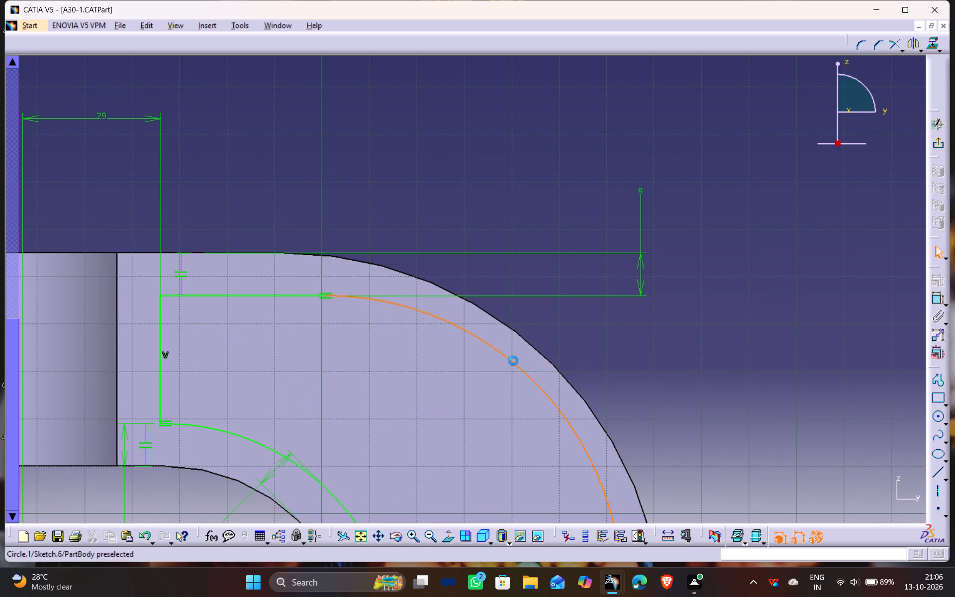
{"action": "left_click", "coordinate": [538, 351]}
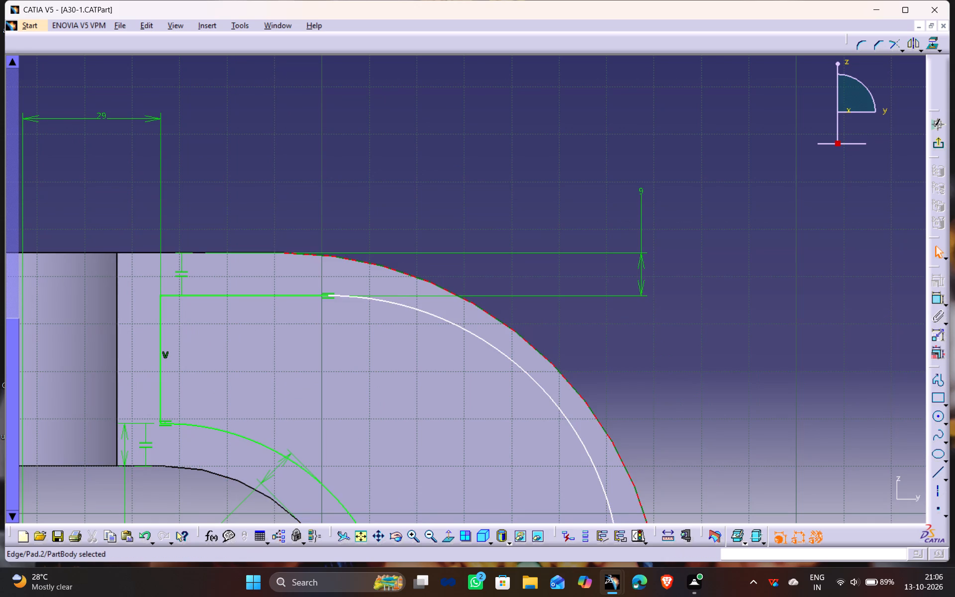
{"action": "left_click", "coordinate": [551, 398], "text": "ctrl"}
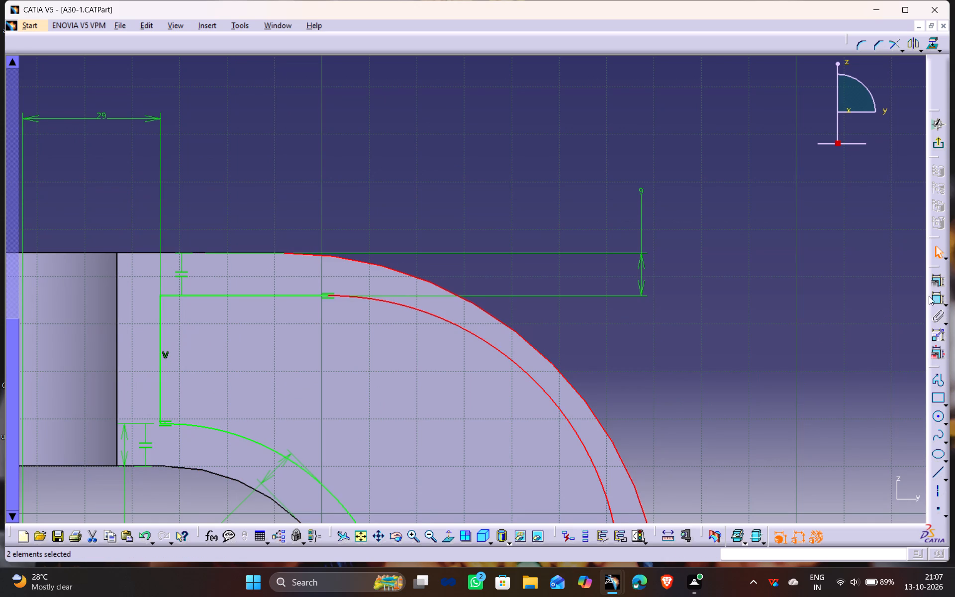
{"action": "left_click", "coordinate": [940, 301]}
{"action": "left_click", "coordinate": [702, 291]}
{"action": "left_click", "coordinate": [713, 281]}
{"action": "double_click", "coordinate": [709, 286]}
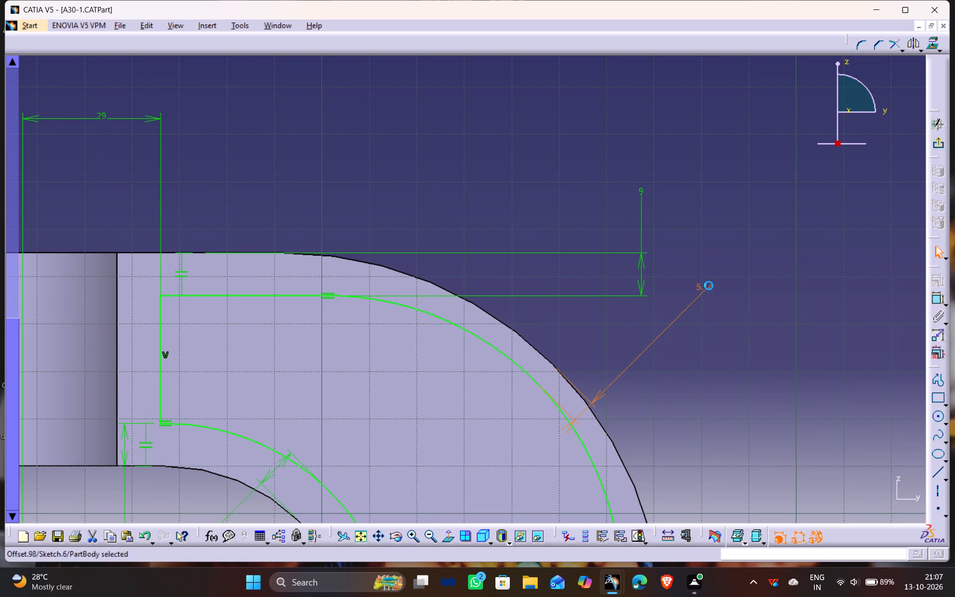
{"action": "key", "text": "9"}
{"action": "key", "text": "Return"}
{"action": "left_click", "coordinate": [739, 223]}
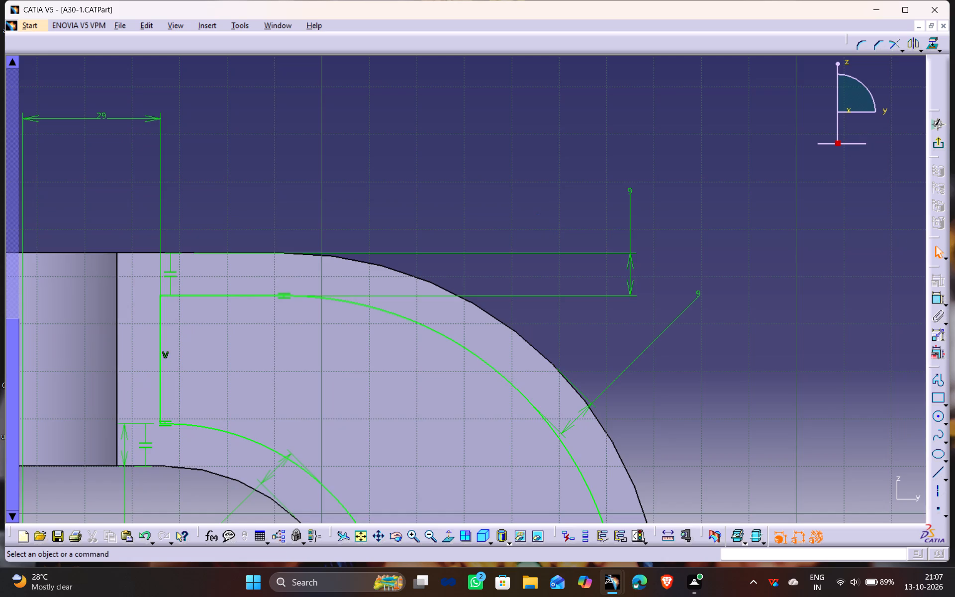
Sketch a circle beside the arm's lower flare, tangent to the inset profile's outer vertical line.
{"action": "middle_click_drag", "start_coordinate": [521, 200], "coordinate": [521, 235], "text": "ctrl"}
{"action": "middle_click_drag", "start_coordinate": [560, 402], "coordinate": [530, 279]}
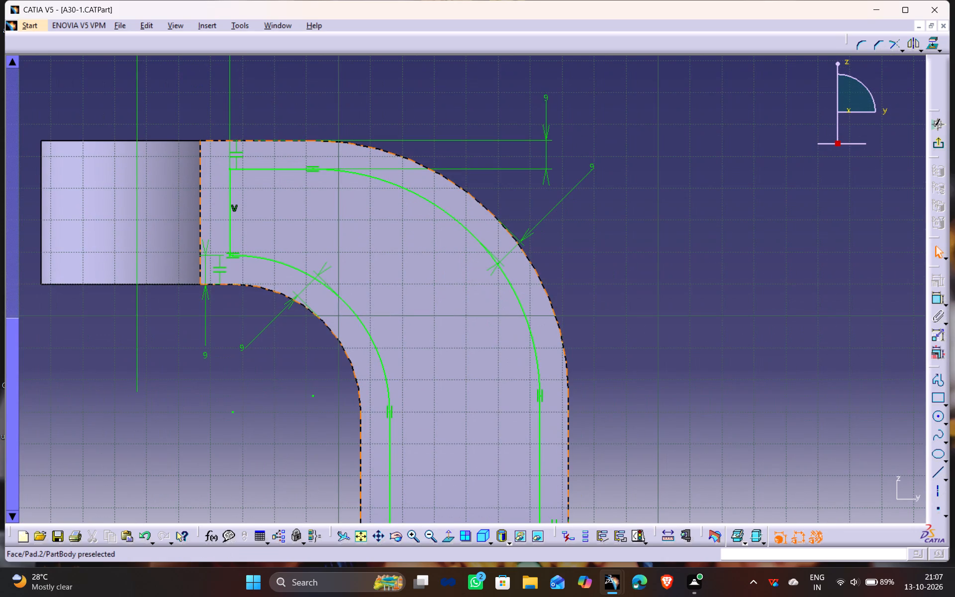
{"action": "middle_click_drag", "start_coordinate": [388, 158], "coordinate": [395, 189]}
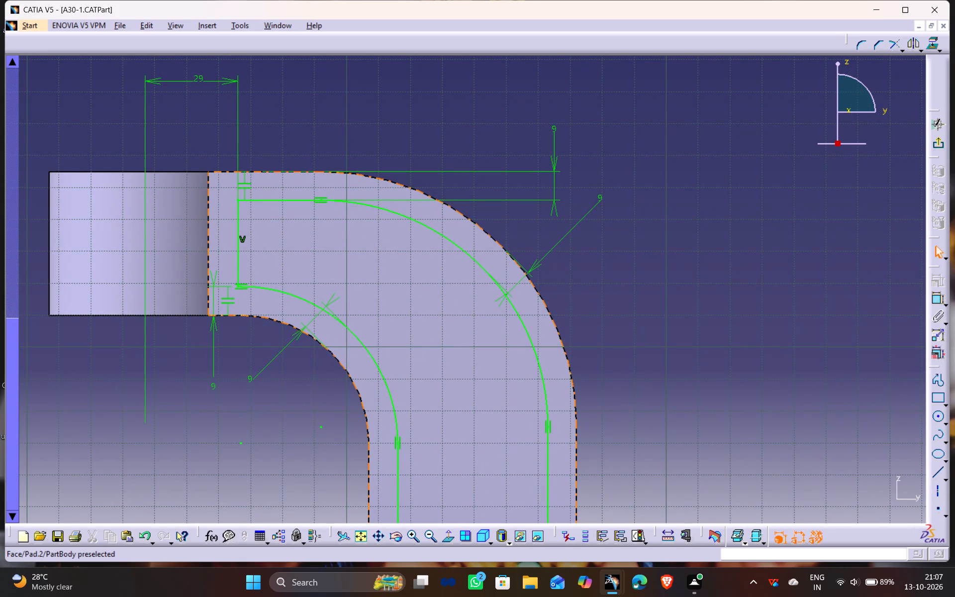
{"action": "middle_click_drag", "start_coordinate": [642, 408], "coordinate": [625, 345]}
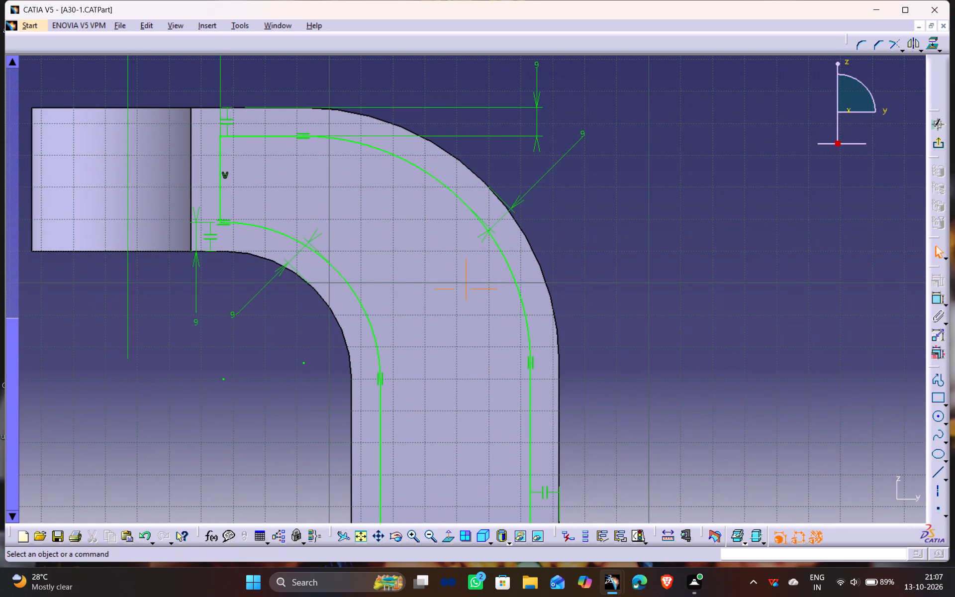
{"action": "middle_click_drag", "start_coordinate": [630, 404], "coordinate": [556, 86]}
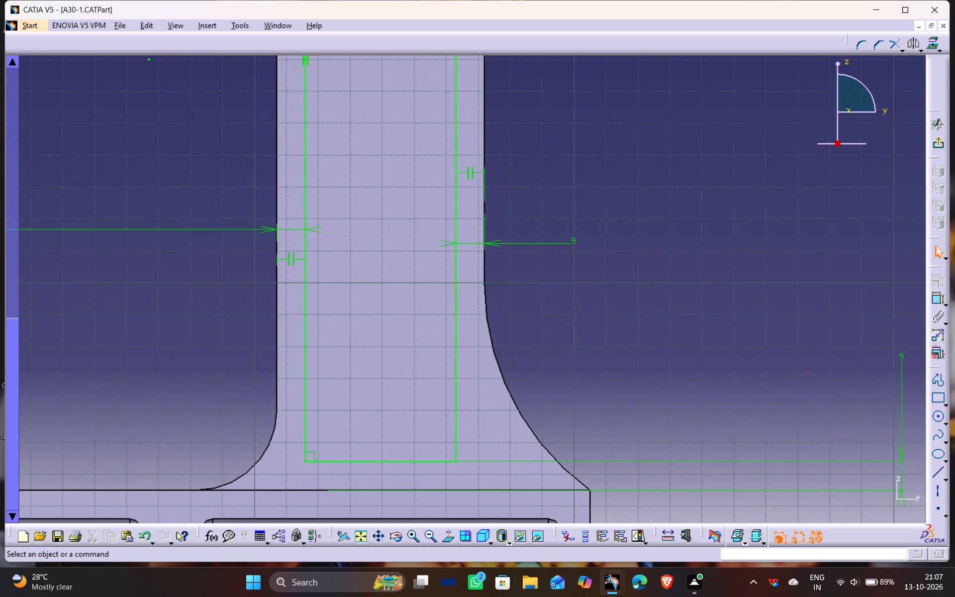
{"action": "middle_click_drag", "start_coordinate": [570, 408], "coordinate": [567, 364]}
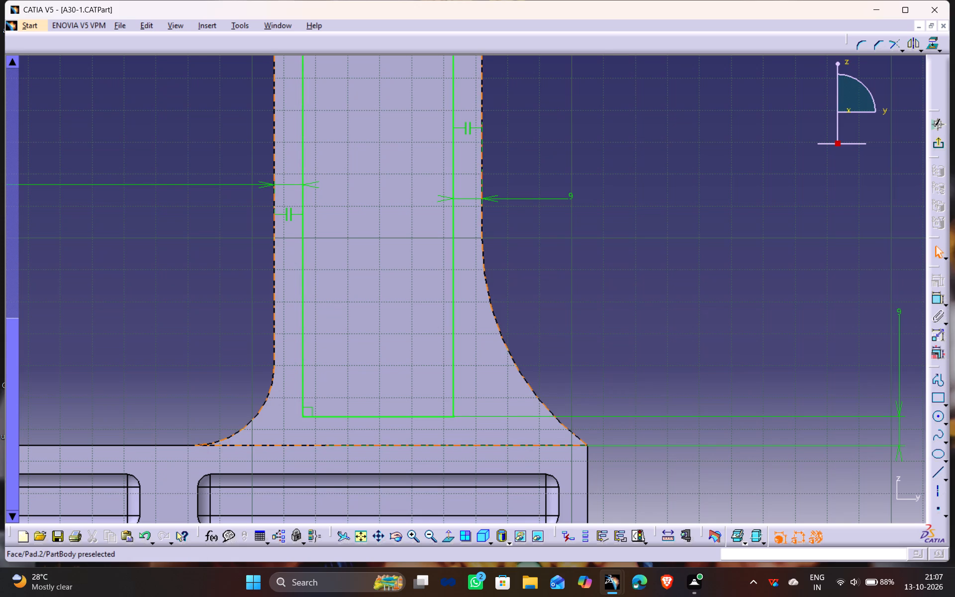
{"action": "middle_click_drag", "start_coordinate": [452, 439], "coordinate": [430, 448]}
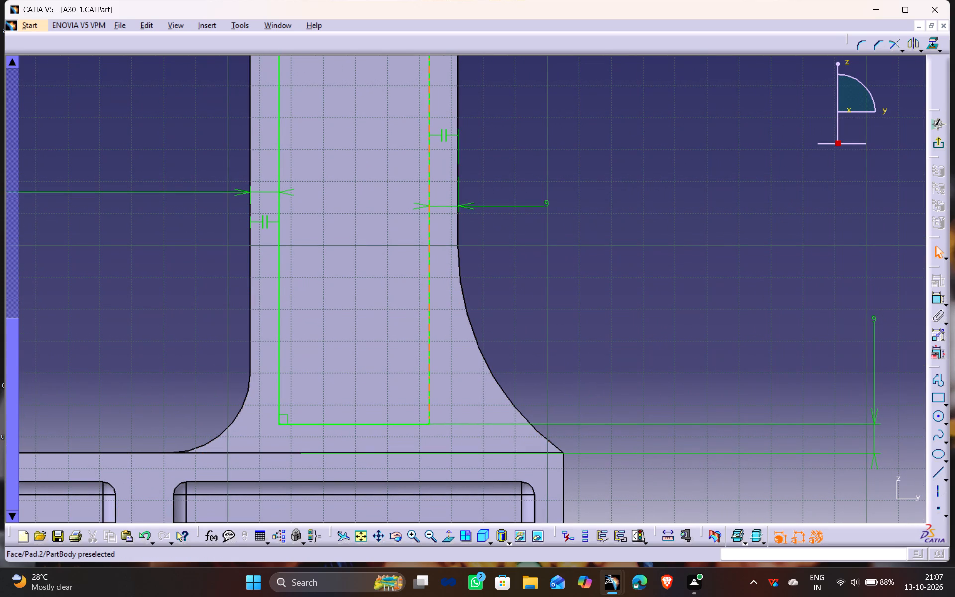
{"action": "left_click", "coordinate": [428, 411]}
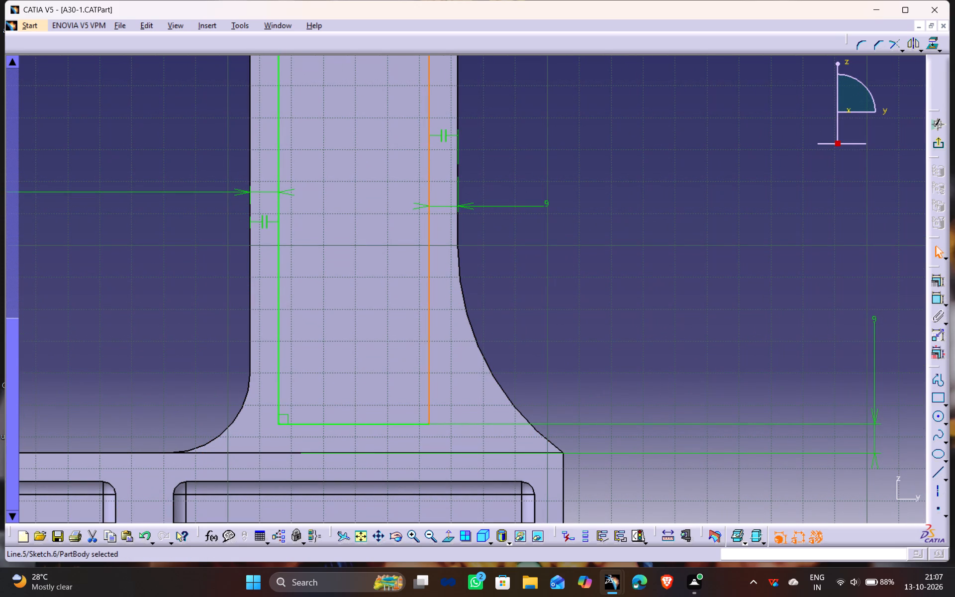
{"action": "left_click", "coordinate": [795, 230]}
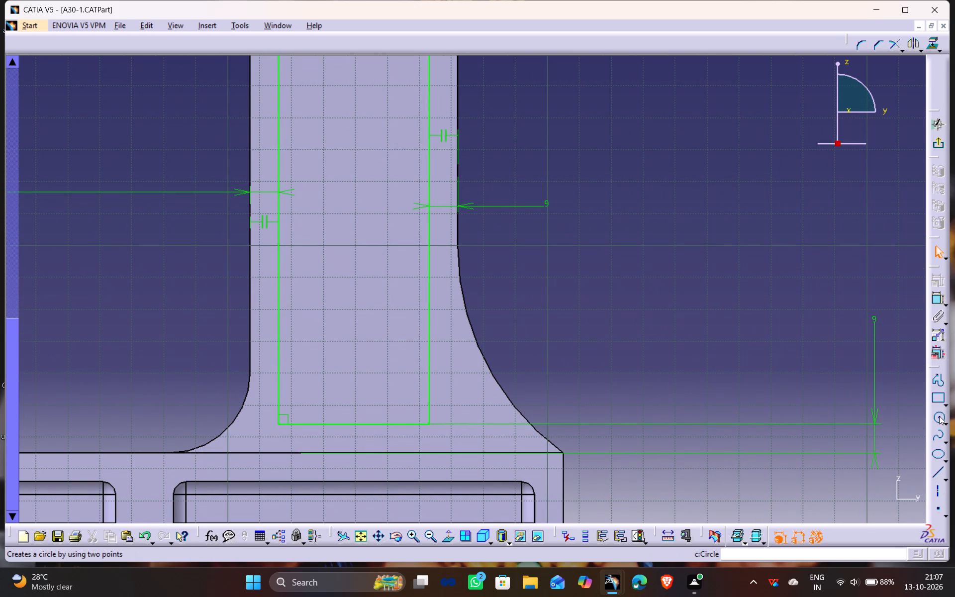
{"action": "left_click", "coordinate": [939, 416]}
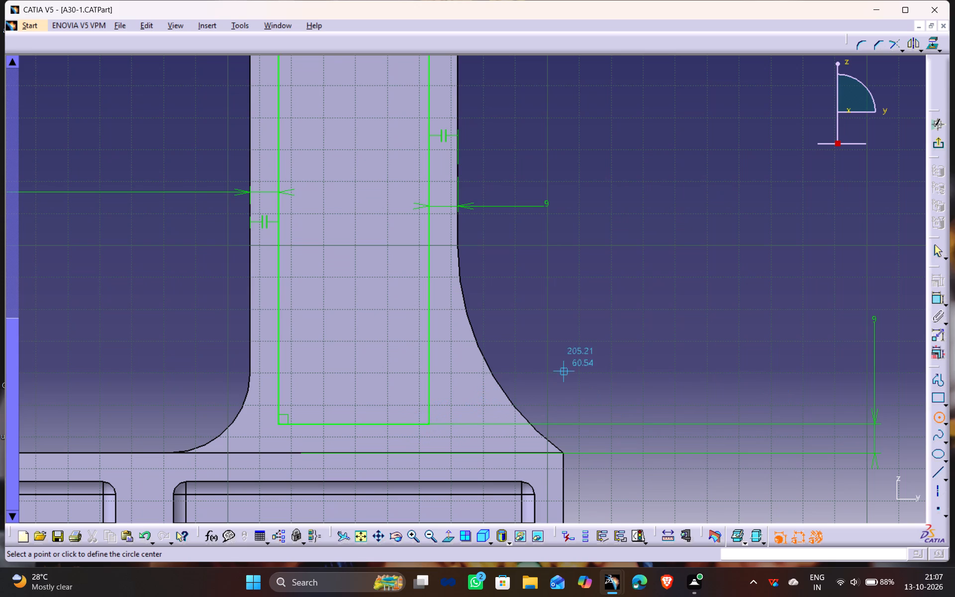
{"action": "left_click", "coordinate": [568, 359]}
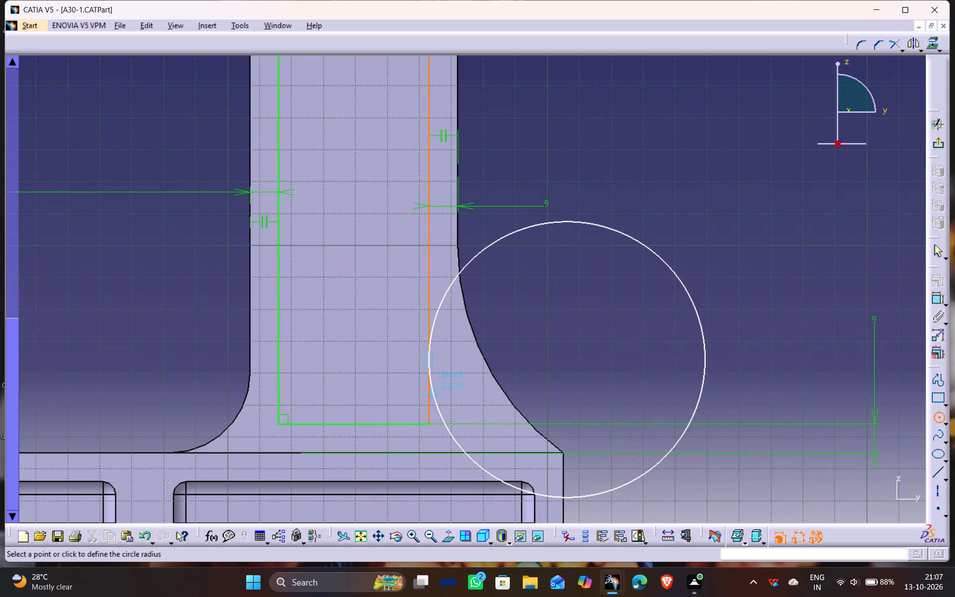
{"action": "left_click", "coordinate": [434, 394]}
{"action": "left_click", "coordinate": [585, 341]}
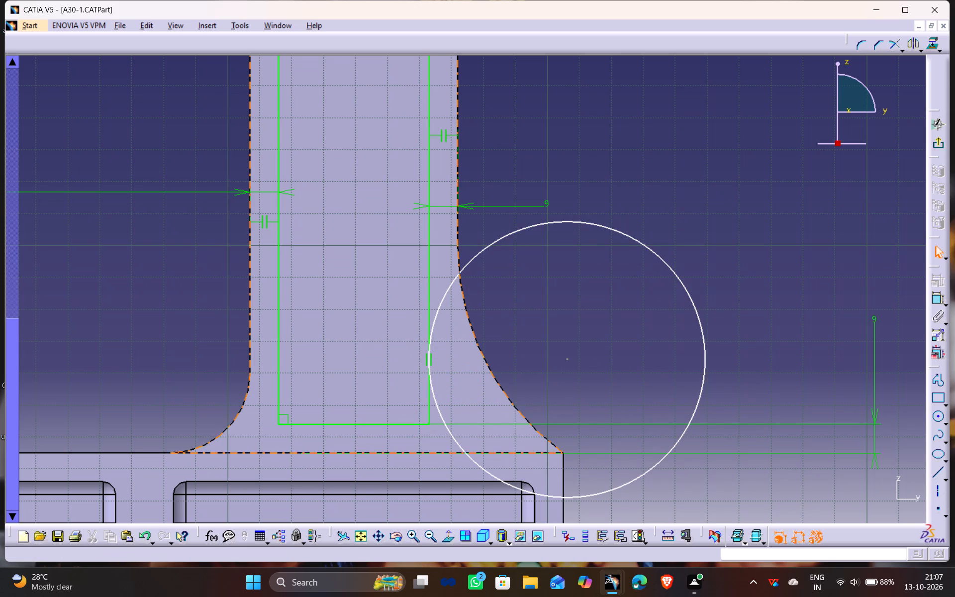
Constrain the offset between the circle and the arm's outer flared edge to 9 mm.
{"action": "left_click", "coordinate": [479, 355], "text": "ctrl"}
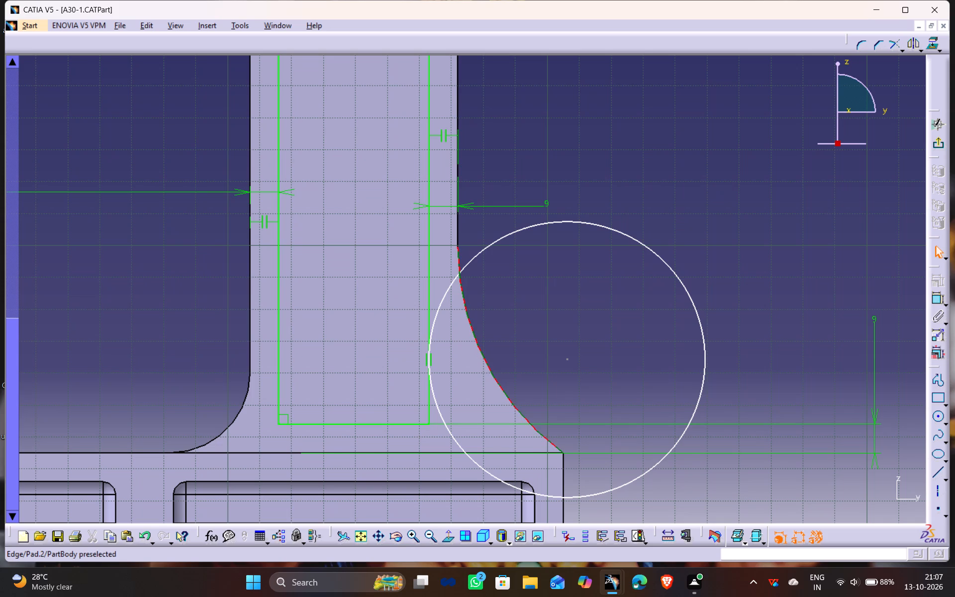
{"action": "left_click", "coordinate": [448, 428], "text": "ctrl"}
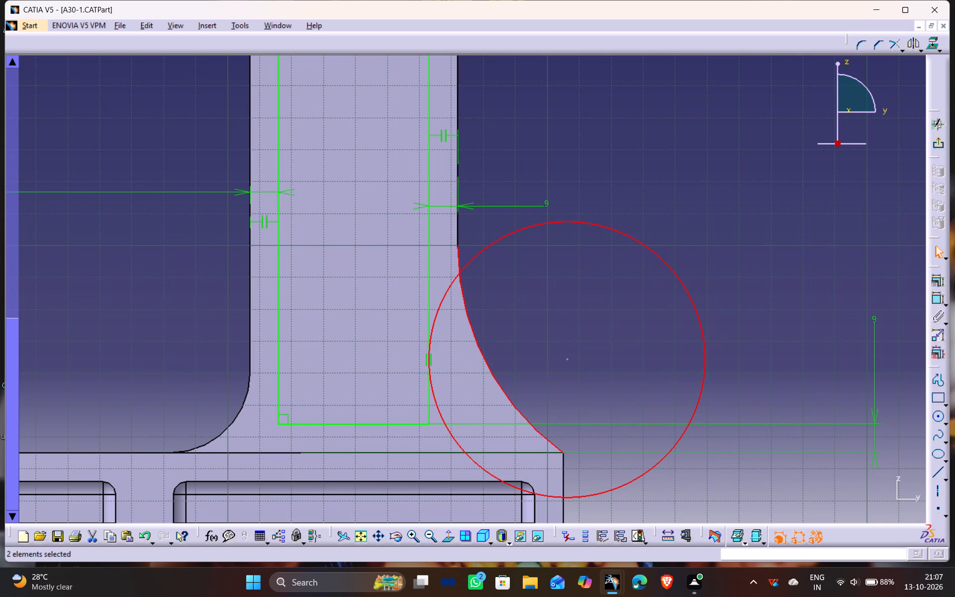
{"action": "left_click", "coordinate": [938, 282]}
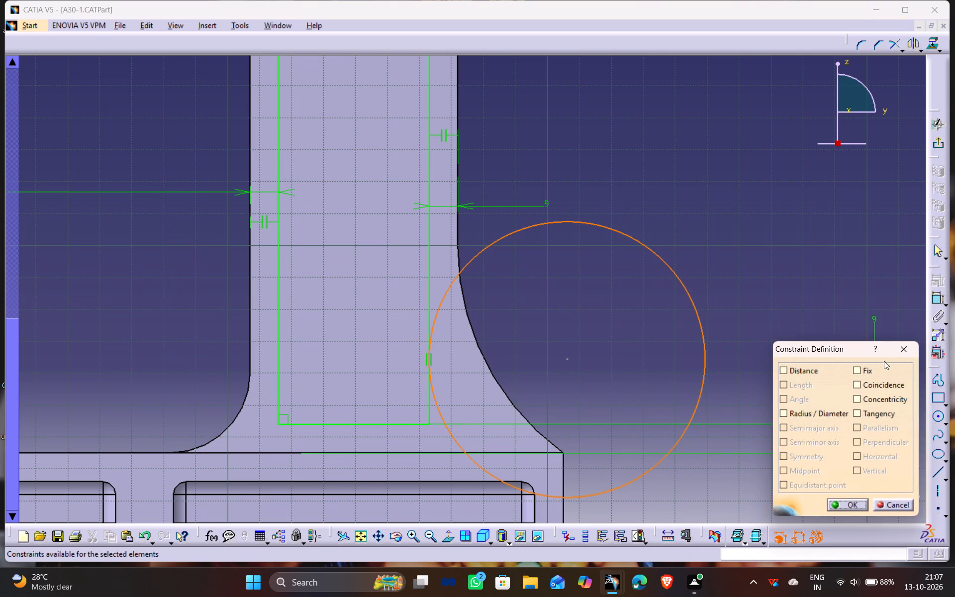
{"action": "left_click", "coordinate": [905, 349]}
{"action": "left_click", "coordinate": [938, 296]}
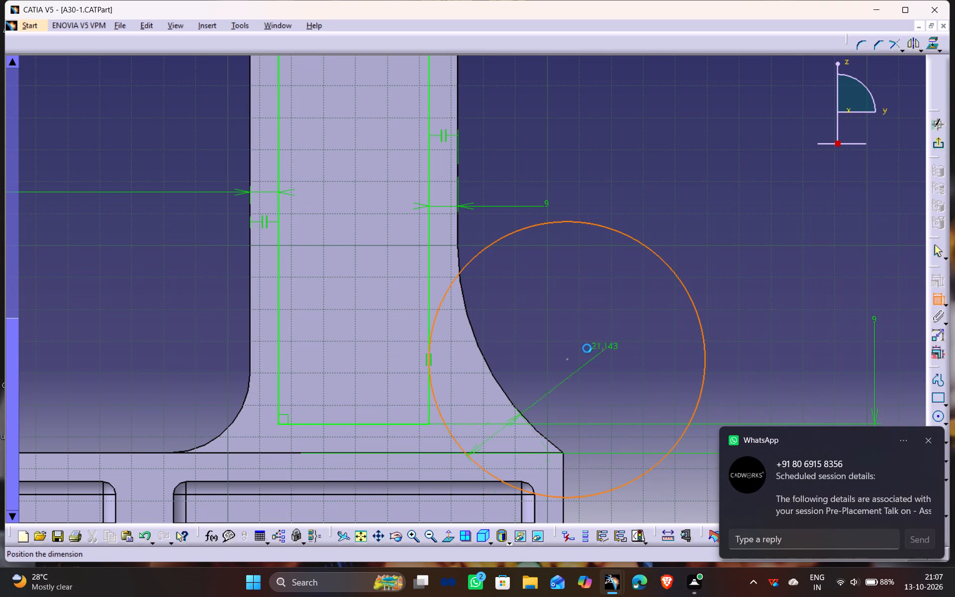
{"action": "left_click", "coordinate": [570, 290]}
{"action": "double_click", "coordinate": [574, 286]}
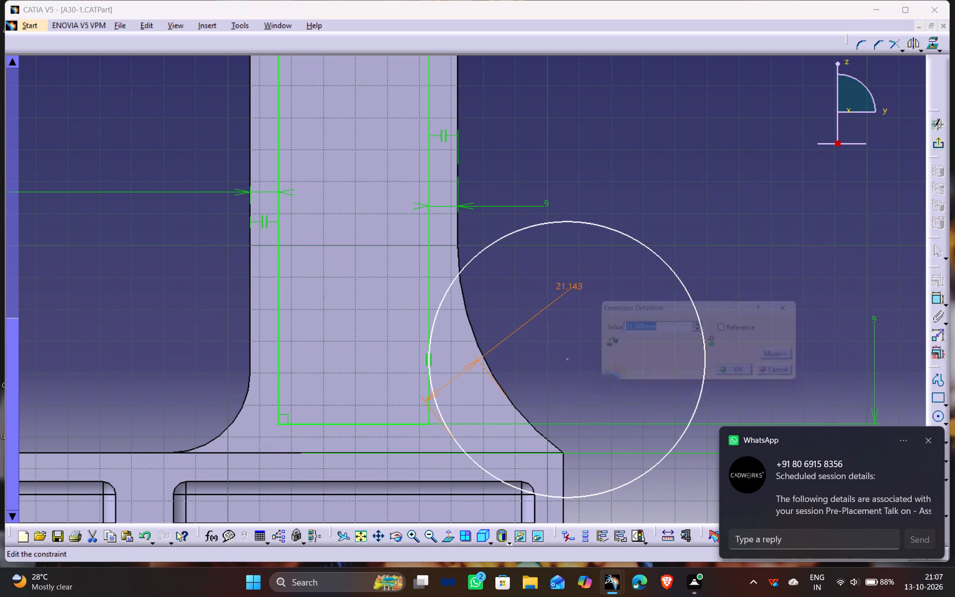
{"action": "key", "text": "9"}
{"action": "key", "text": "Return"}
{"action": "left_click", "coordinate": [549, 274]}
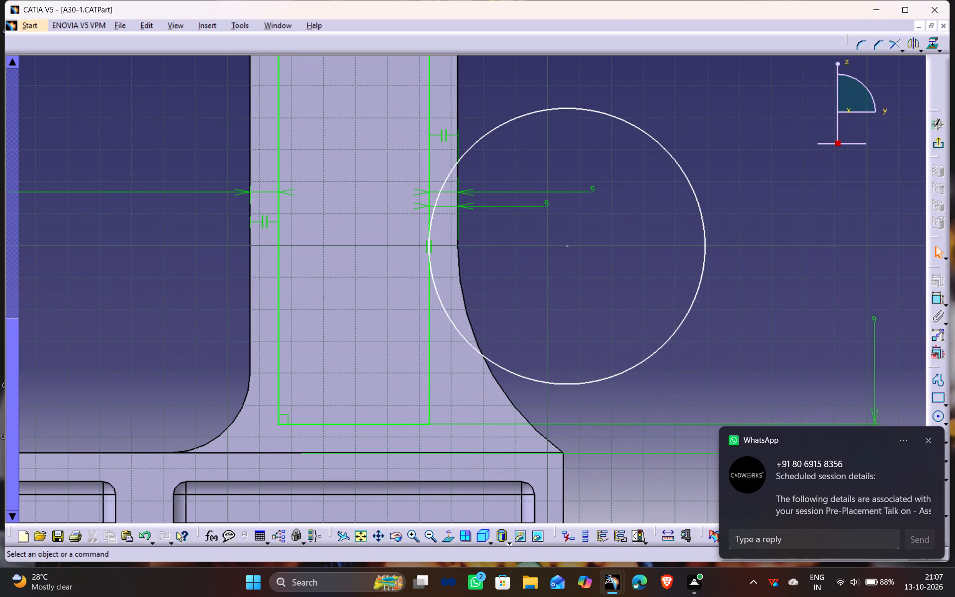
Enlarge the circle slightly freehand toward the arm's outer flared edge.
{"action": "left_click_drag", "start_coordinate": [501, 364], "coordinate": [509, 405]}
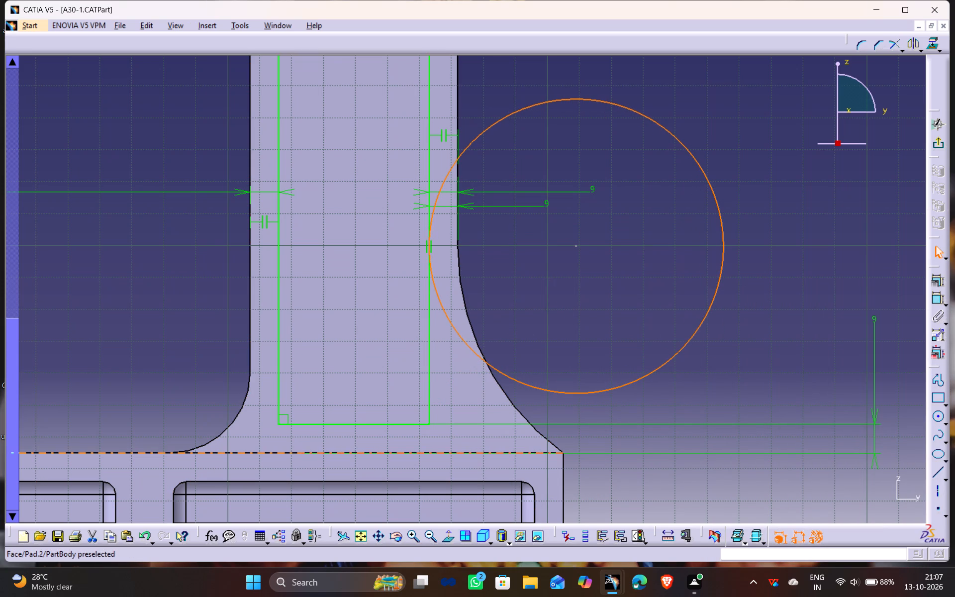
Delete the inset profile's bottom horizontal line above the block.
{"action": "left_click", "coordinate": [423, 423], "text": "ctrl"}
{"action": "left_click", "coordinate": [603, 281]}
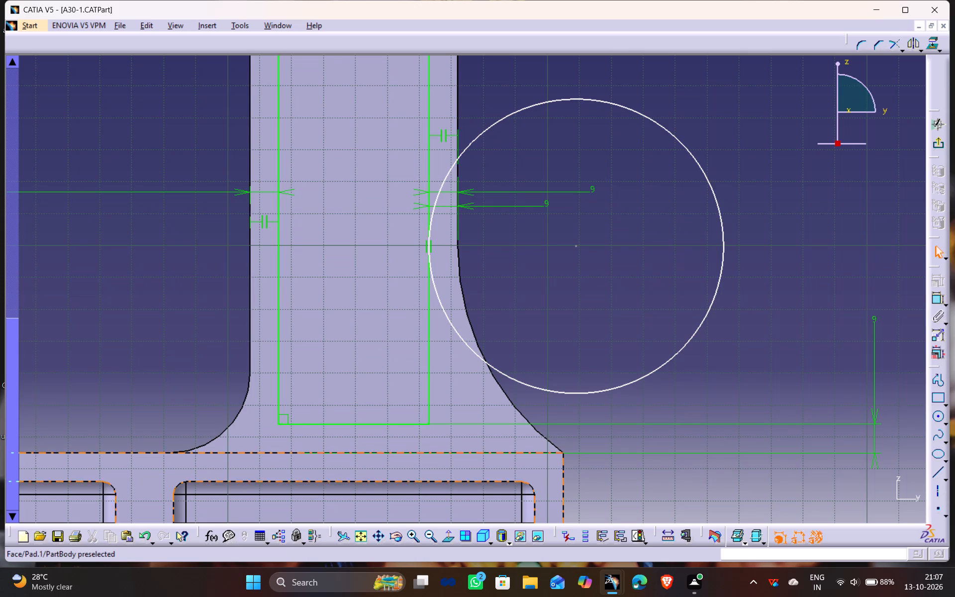
{"action": "left_click", "coordinate": [378, 423]}
{"action": "key", "text": "Delete"}
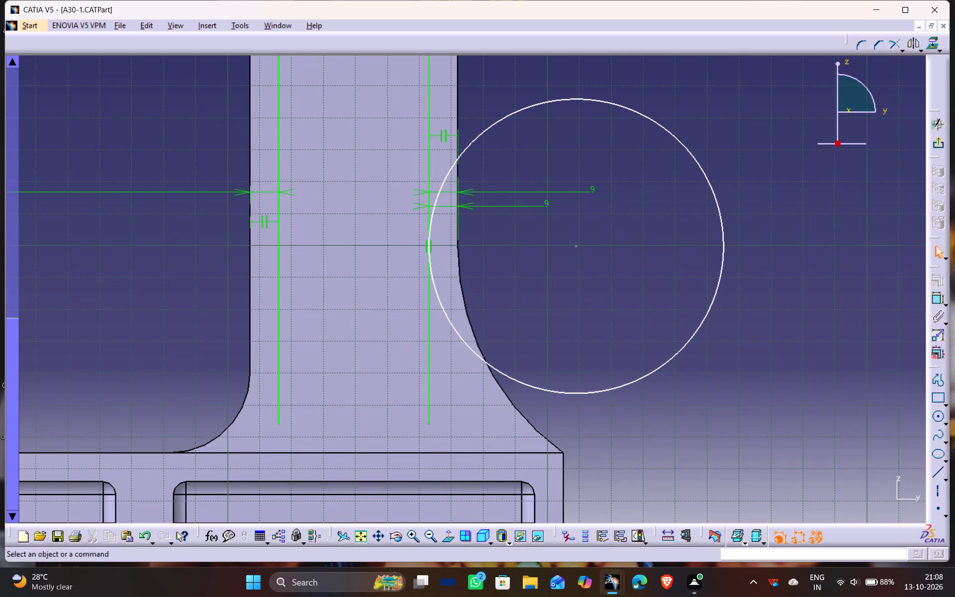
Sketch a short horizontal line outward from the lower end of the profile's outer vertical line.
{"action": "middle_click_drag", "start_coordinate": [461, 473], "coordinate": [451, 431], "text": "ctrl"}
{"action": "middle_click_drag", "start_coordinate": [431, 454], "coordinate": [419, 329]}
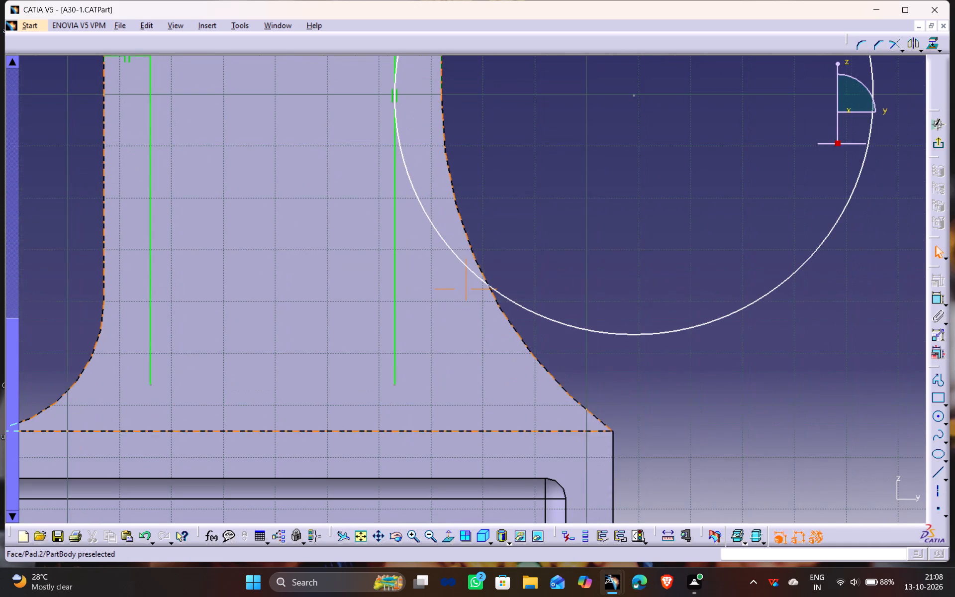
{"action": "middle_click_drag", "start_coordinate": [419, 329], "coordinate": [419, 323]}
{"action": "left_click", "coordinate": [937, 473]}
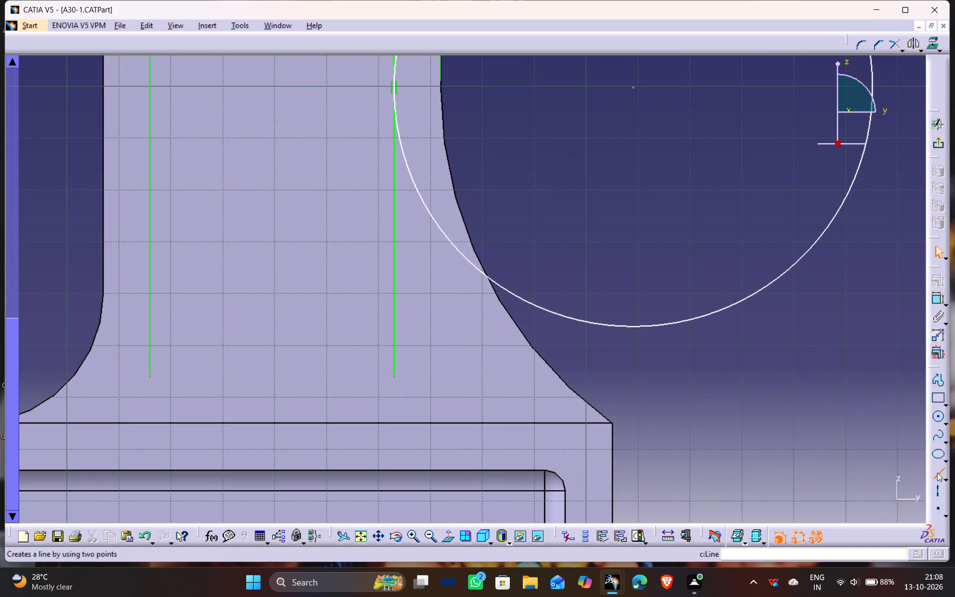
{"action": "left_click", "coordinate": [395, 375]}
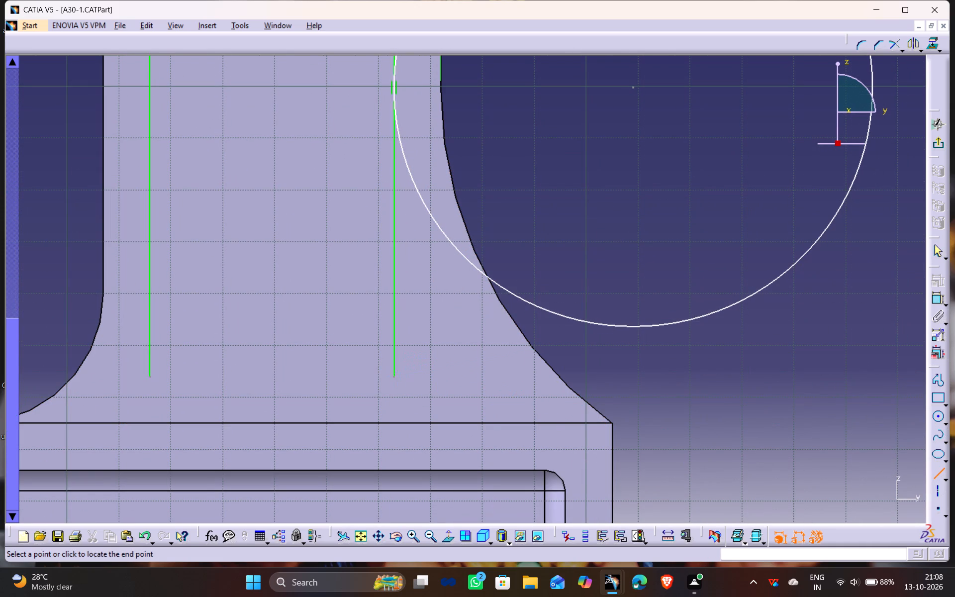
{"action": "left_click", "coordinate": [467, 378]}
{"action": "left_click", "coordinate": [746, 341]}
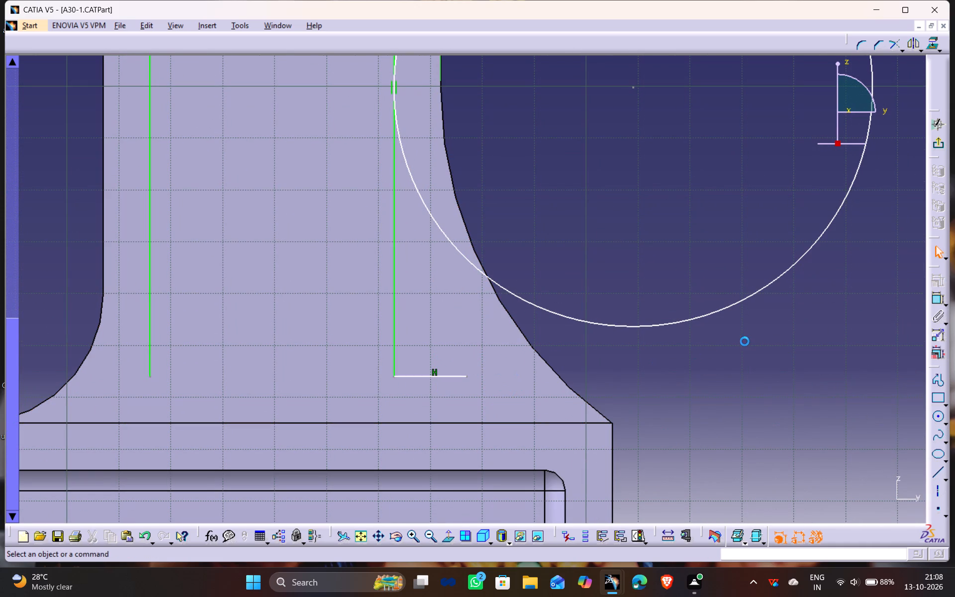
Apply a Tangency constraint between the circle and the new short horizontal line.
{"action": "left_click", "coordinate": [547, 312]}
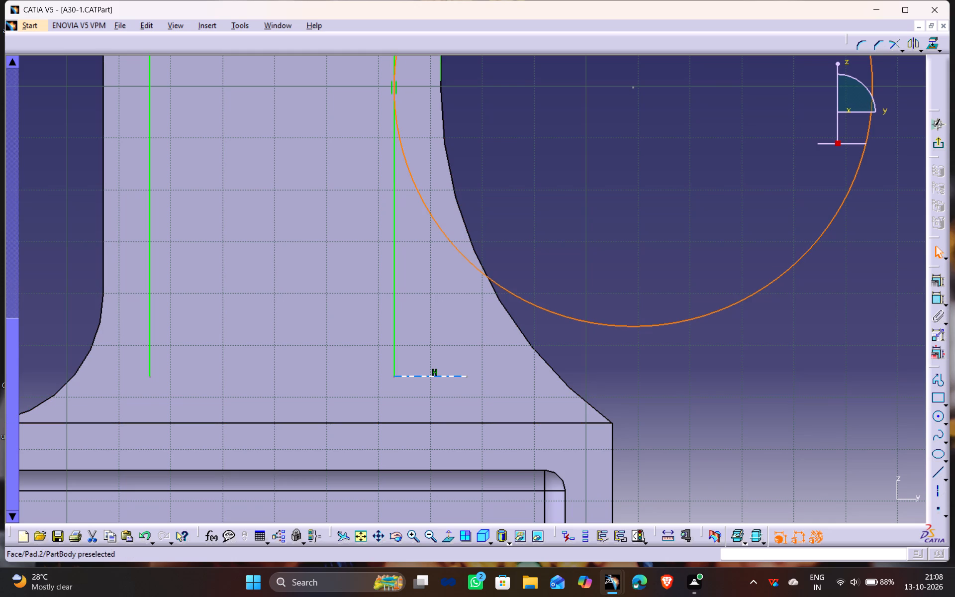
{"action": "left_click", "coordinate": [462, 377], "text": "ctrl"}
{"action": "left_click", "coordinate": [941, 282]}
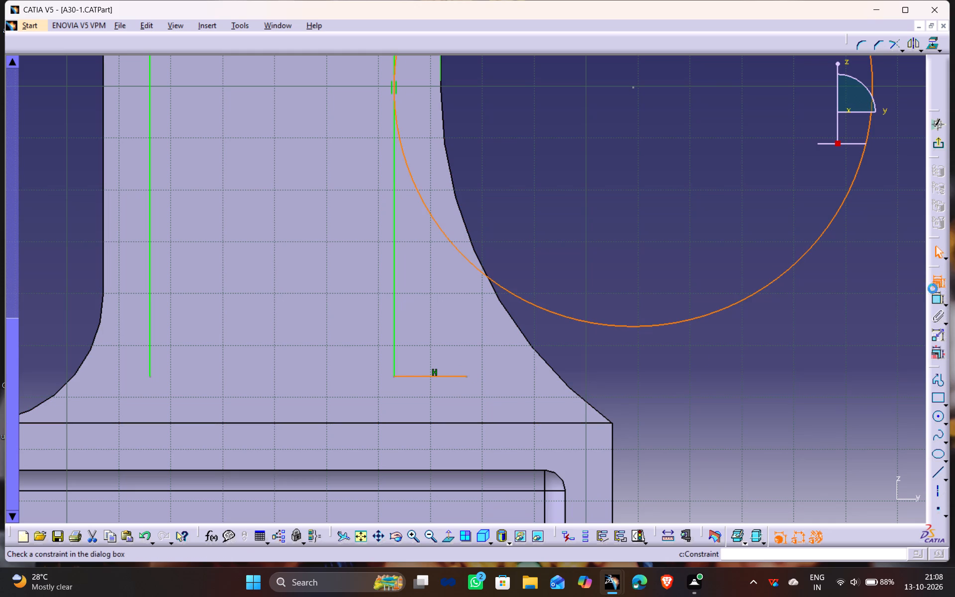
{"action": "left_click", "coordinate": [881, 410]}
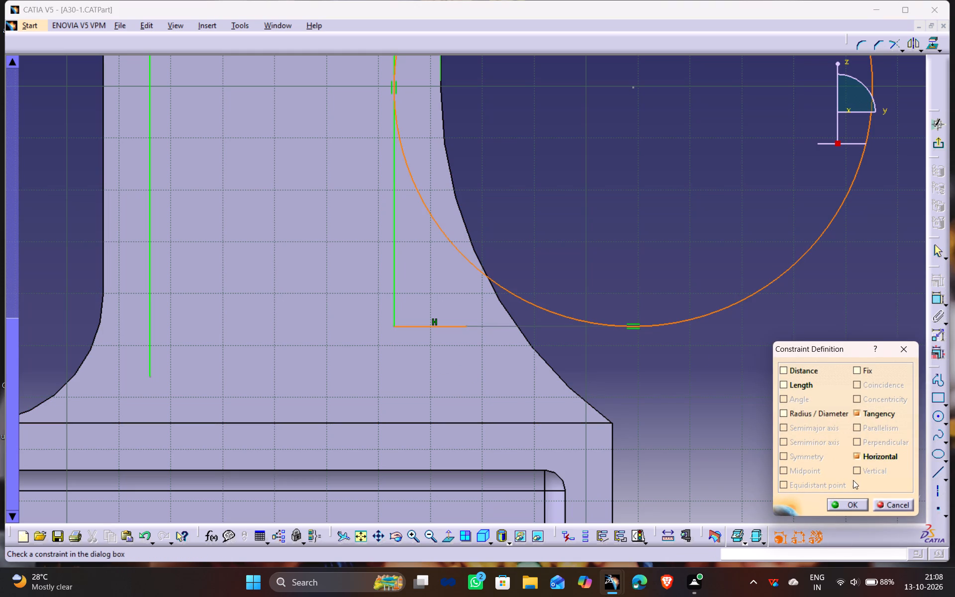
{"action": "left_click", "coordinate": [851, 508]}
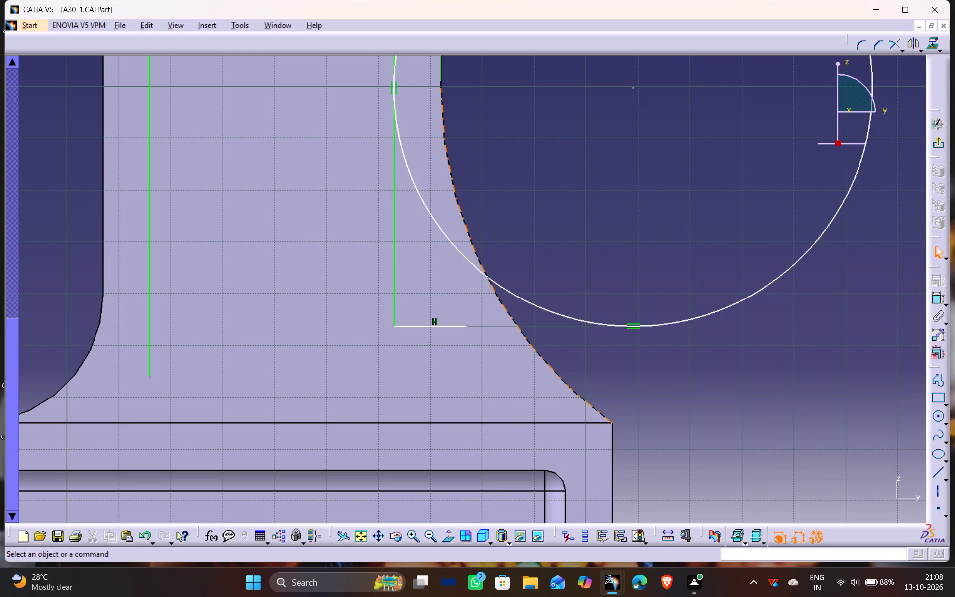
Constrain the distance from the short line's inner endpoint to the block's top edge to 9 mm.
{"action": "left_click", "coordinate": [458, 326], "text": "ctrl"}
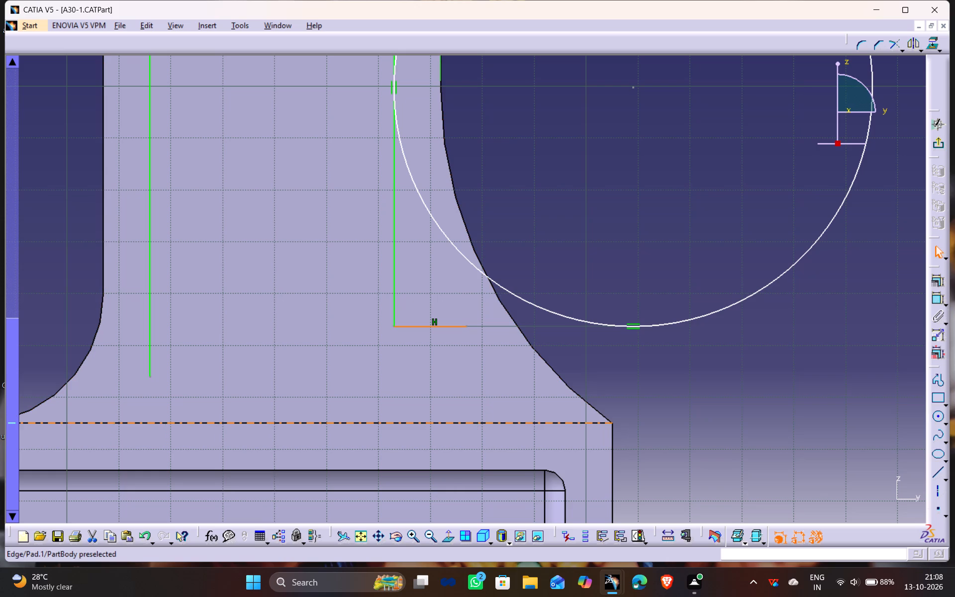
{"action": "left_click", "coordinate": [668, 362]}
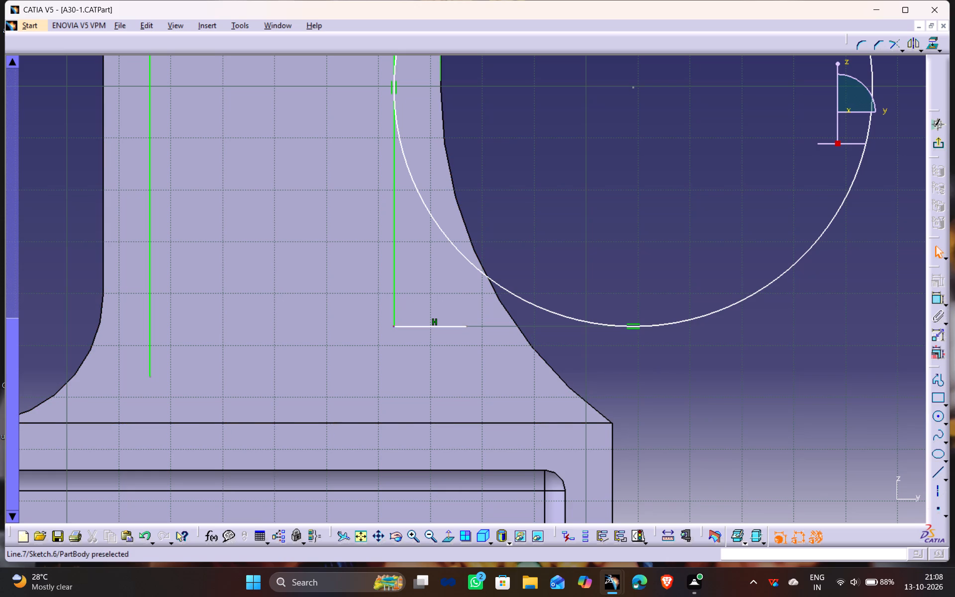
{"action": "left_click", "coordinate": [395, 327]}
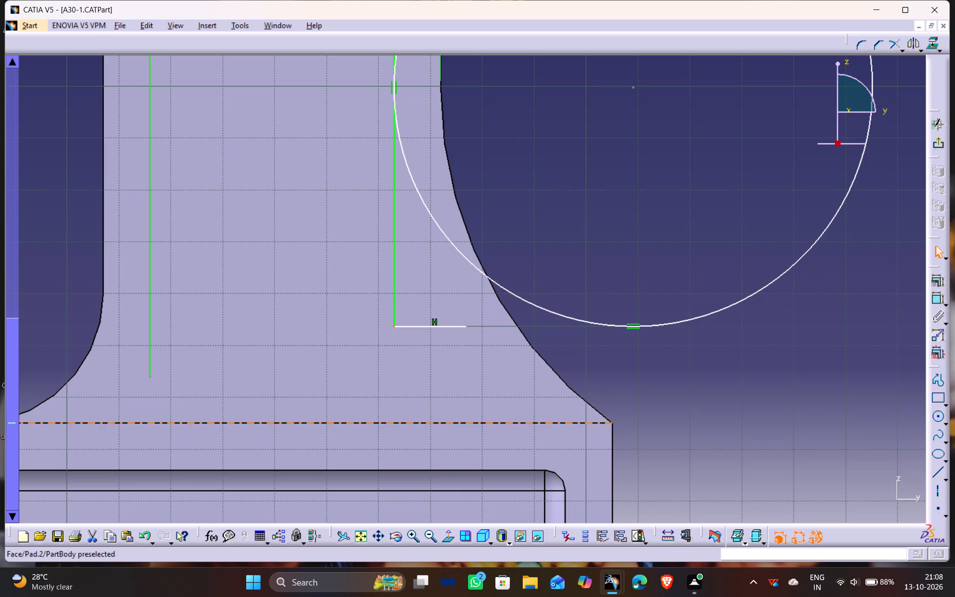
{"action": "left_click", "coordinate": [426, 422], "text": "ctrl"}
{"action": "left_click", "coordinate": [936, 301]}
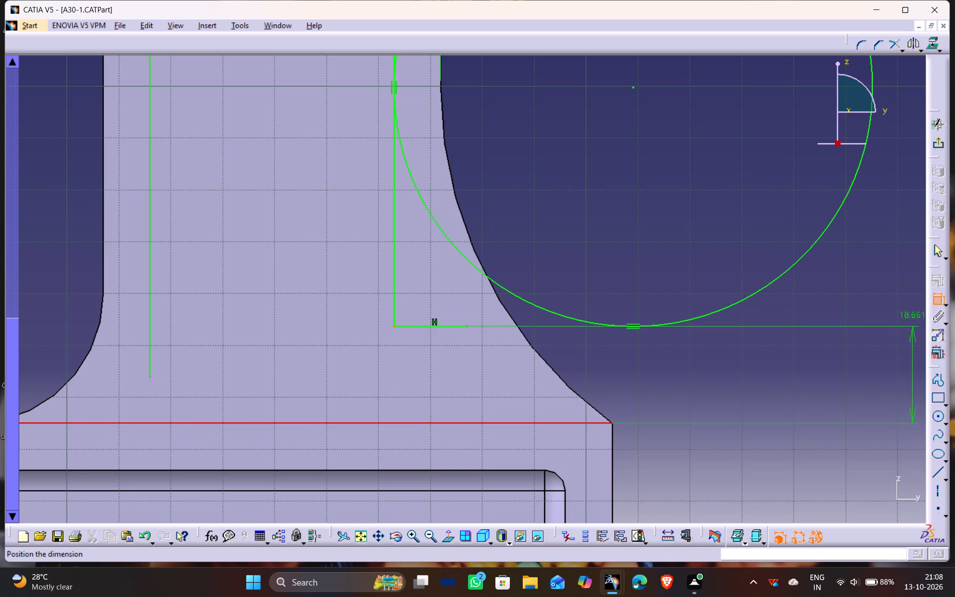
{"action": "left_click", "coordinate": [801, 409]}
{"action": "triple_click", "coordinate": [801, 409]}
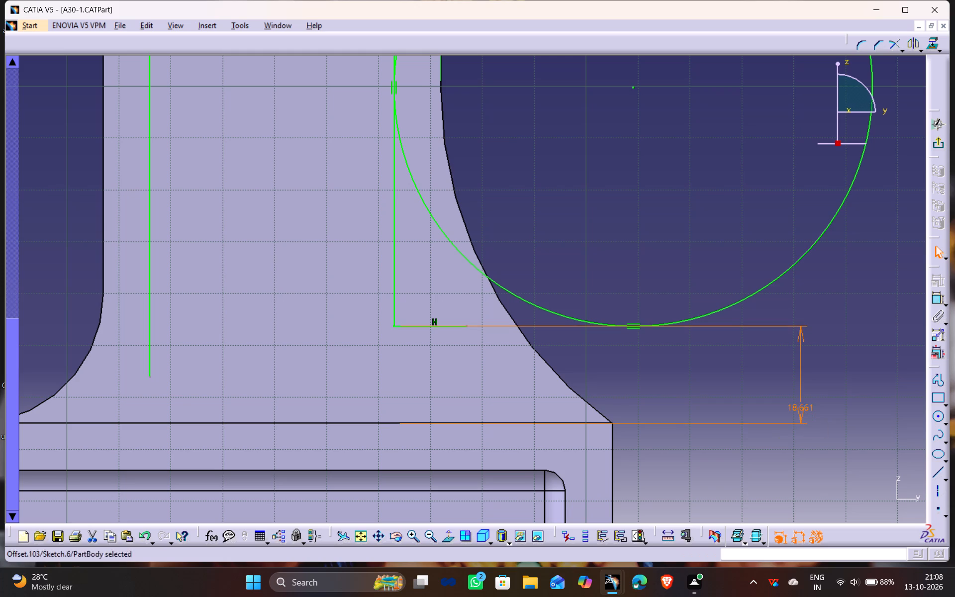
{"action": "key", "text": "9"}
{"action": "key", "text": "Return"}
{"action": "left_click_drag", "start_coordinate": [730, 325], "coordinate": [730, 324]}
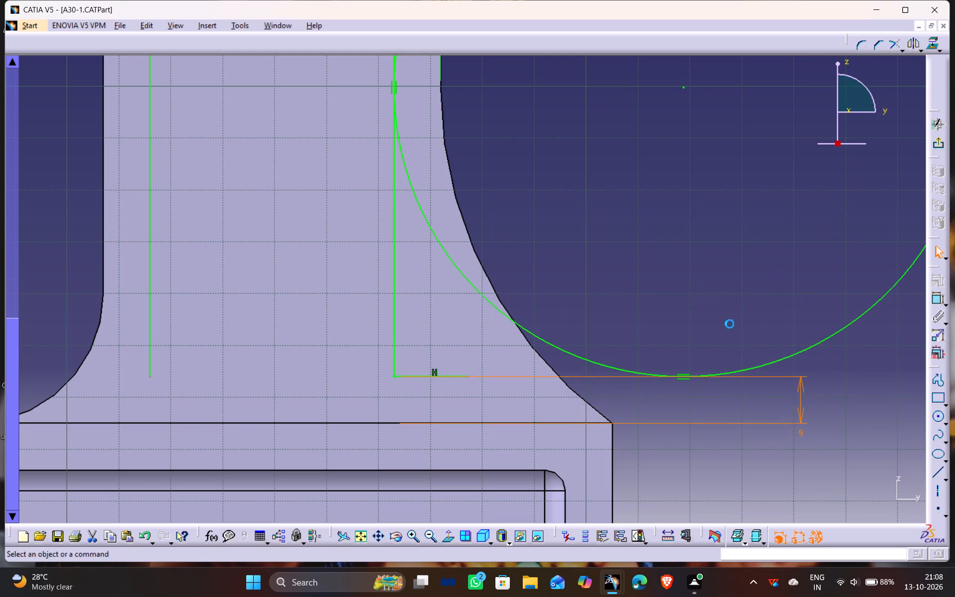
{"action": "left_click_drag", "start_coordinate": [730, 324], "coordinate": [722, 318]}
{"action": "middle_click_drag", "start_coordinate": [521, 182], "coordinate": [524, 208], "text": "ctrl"}
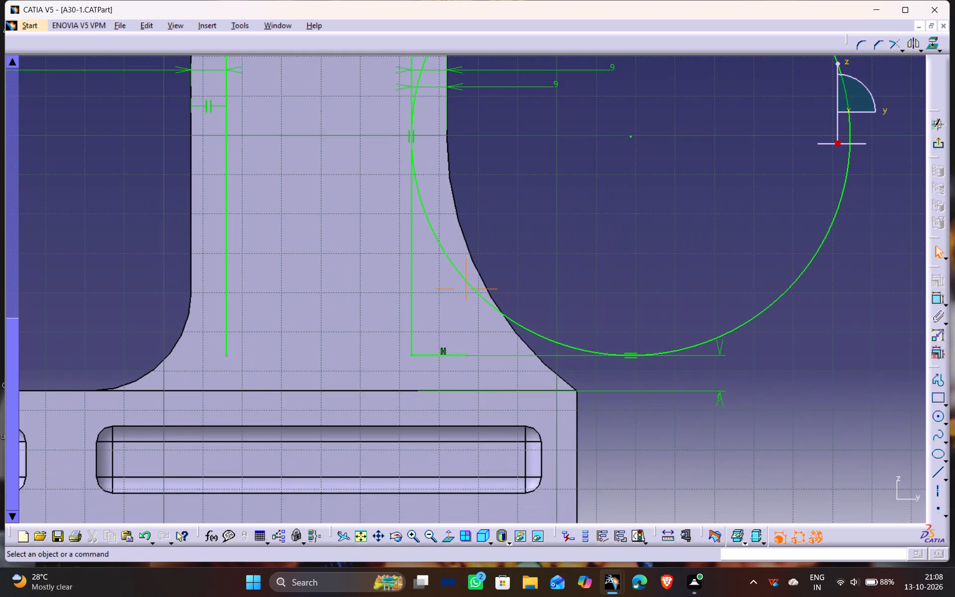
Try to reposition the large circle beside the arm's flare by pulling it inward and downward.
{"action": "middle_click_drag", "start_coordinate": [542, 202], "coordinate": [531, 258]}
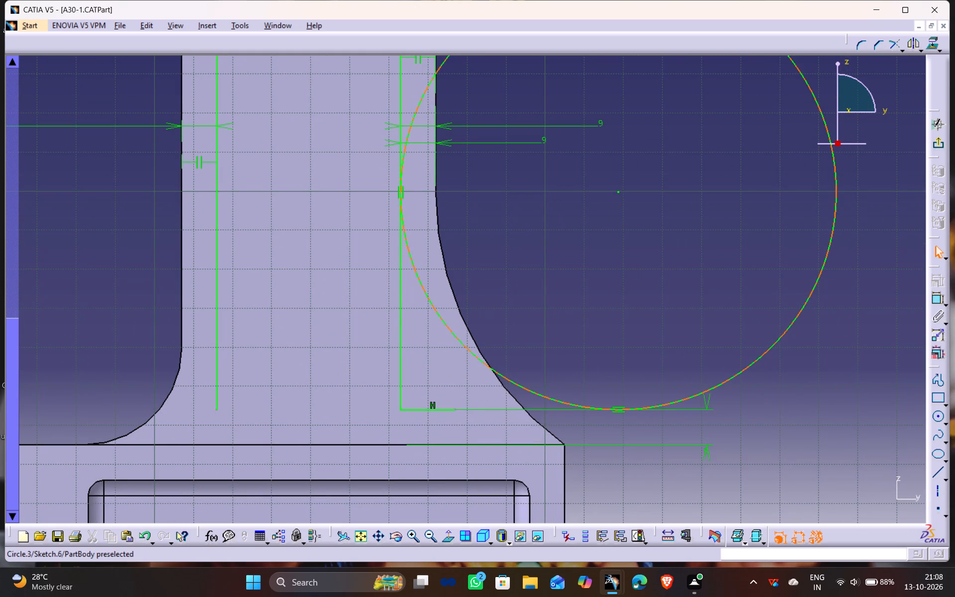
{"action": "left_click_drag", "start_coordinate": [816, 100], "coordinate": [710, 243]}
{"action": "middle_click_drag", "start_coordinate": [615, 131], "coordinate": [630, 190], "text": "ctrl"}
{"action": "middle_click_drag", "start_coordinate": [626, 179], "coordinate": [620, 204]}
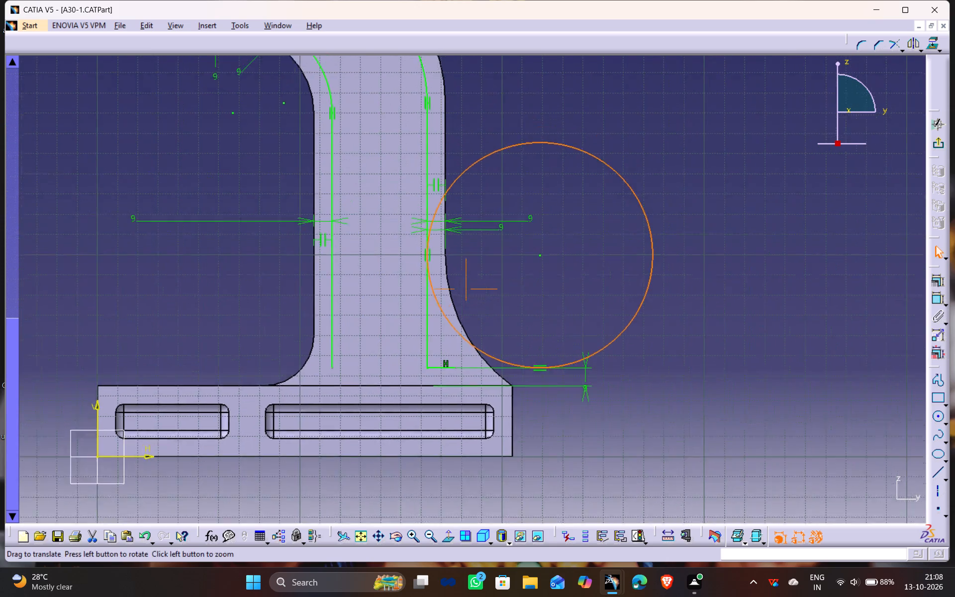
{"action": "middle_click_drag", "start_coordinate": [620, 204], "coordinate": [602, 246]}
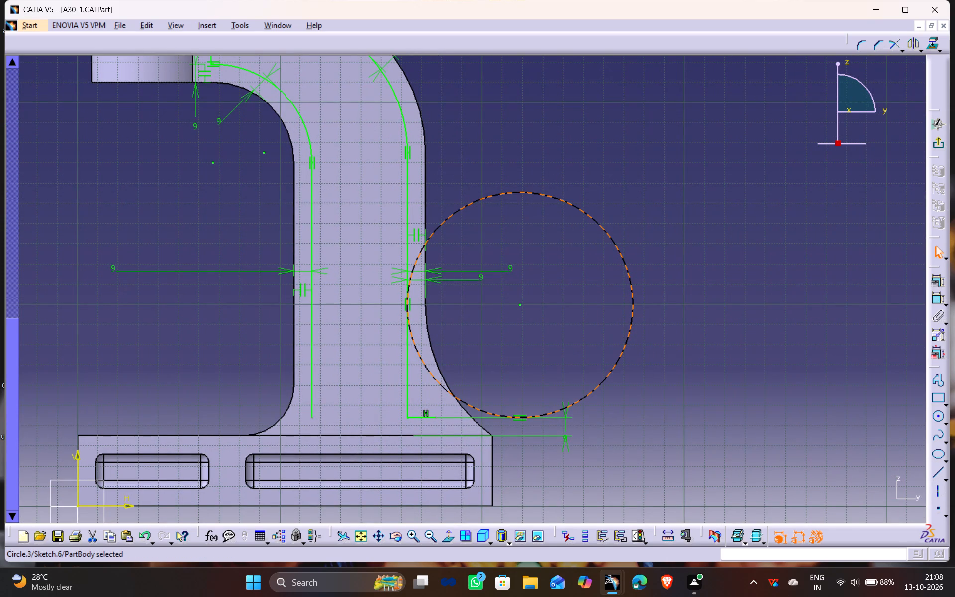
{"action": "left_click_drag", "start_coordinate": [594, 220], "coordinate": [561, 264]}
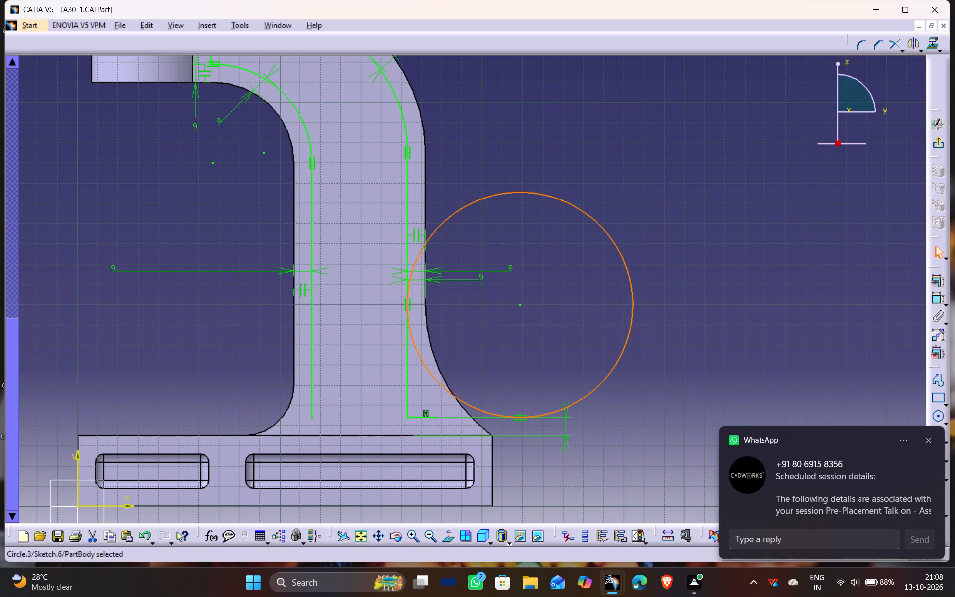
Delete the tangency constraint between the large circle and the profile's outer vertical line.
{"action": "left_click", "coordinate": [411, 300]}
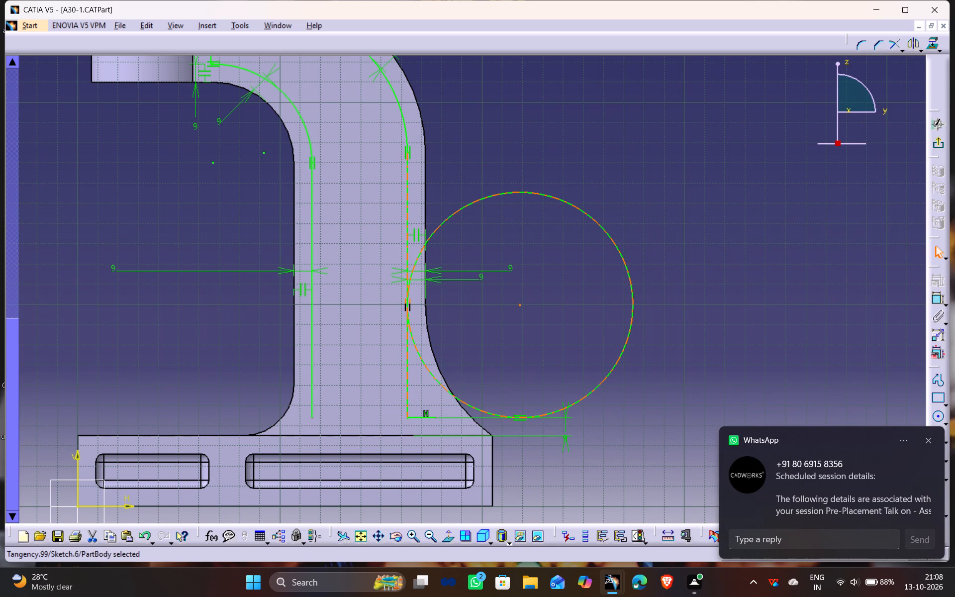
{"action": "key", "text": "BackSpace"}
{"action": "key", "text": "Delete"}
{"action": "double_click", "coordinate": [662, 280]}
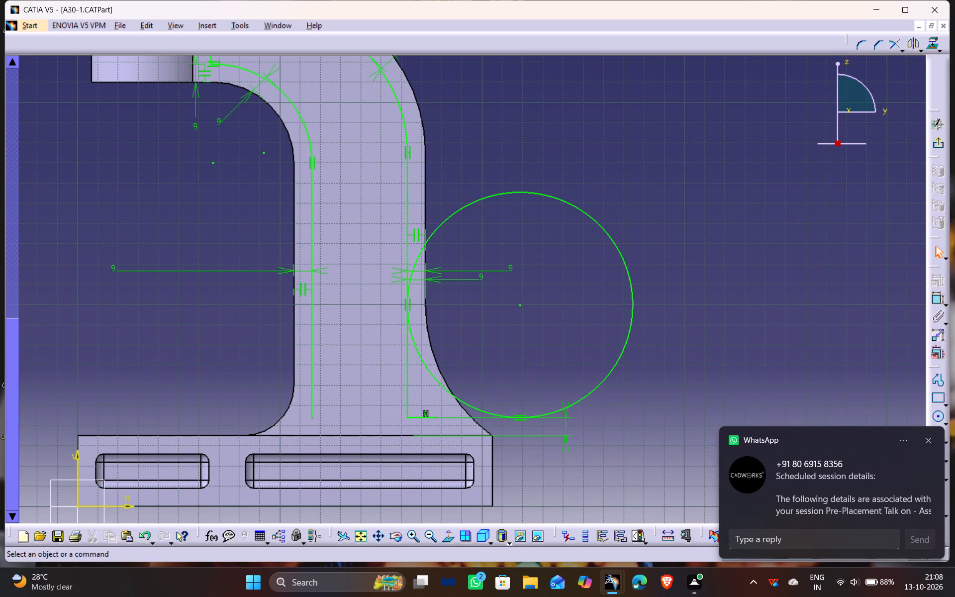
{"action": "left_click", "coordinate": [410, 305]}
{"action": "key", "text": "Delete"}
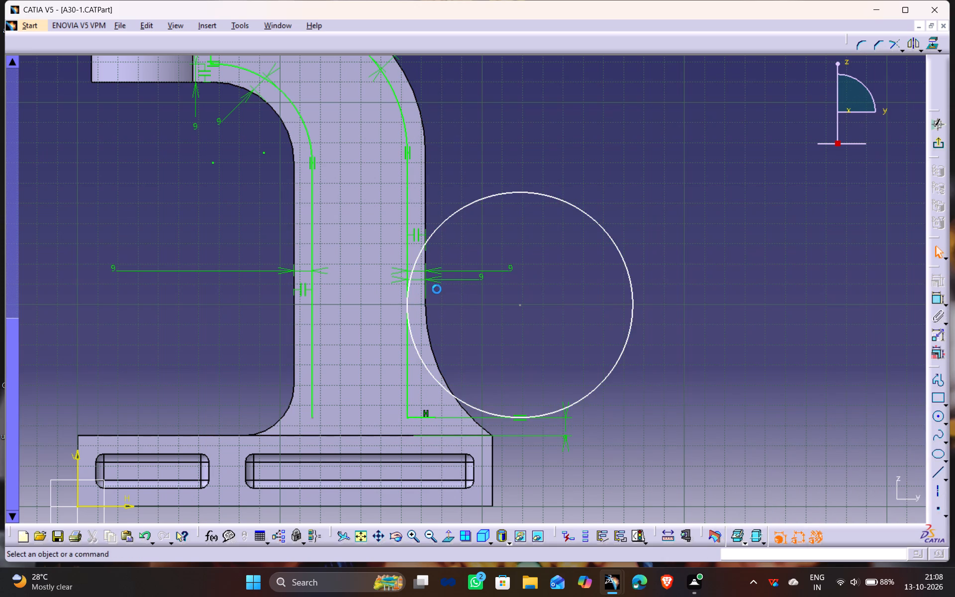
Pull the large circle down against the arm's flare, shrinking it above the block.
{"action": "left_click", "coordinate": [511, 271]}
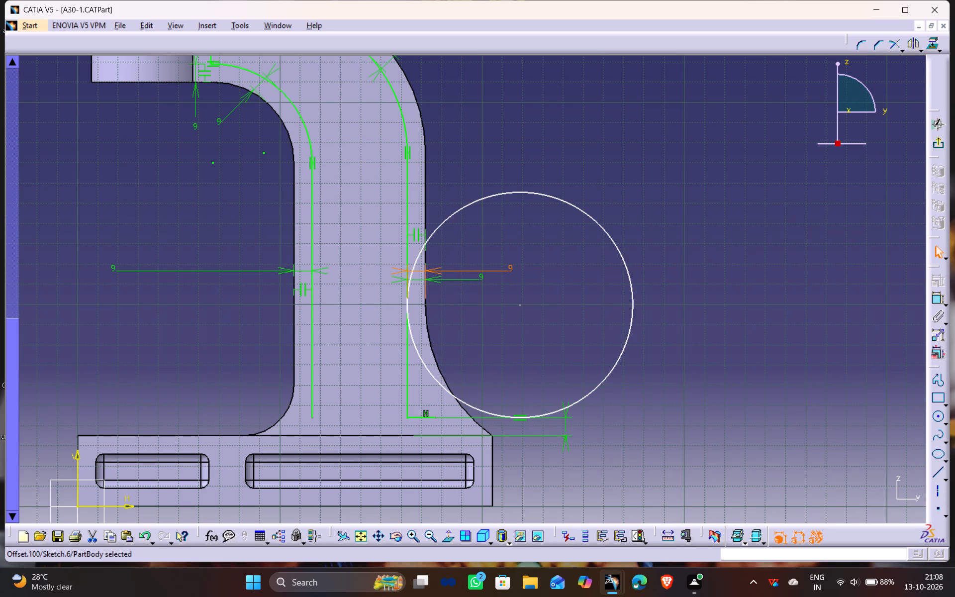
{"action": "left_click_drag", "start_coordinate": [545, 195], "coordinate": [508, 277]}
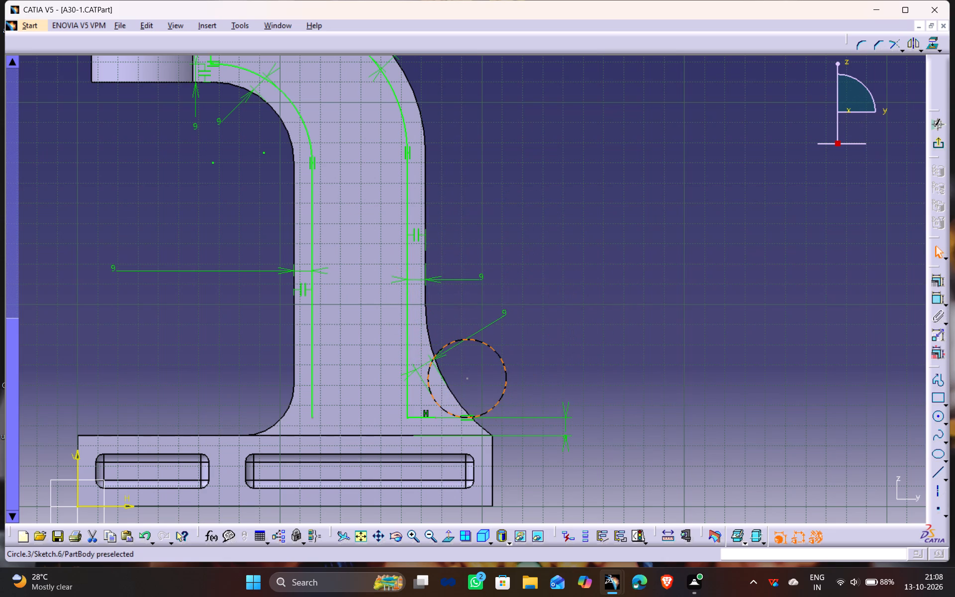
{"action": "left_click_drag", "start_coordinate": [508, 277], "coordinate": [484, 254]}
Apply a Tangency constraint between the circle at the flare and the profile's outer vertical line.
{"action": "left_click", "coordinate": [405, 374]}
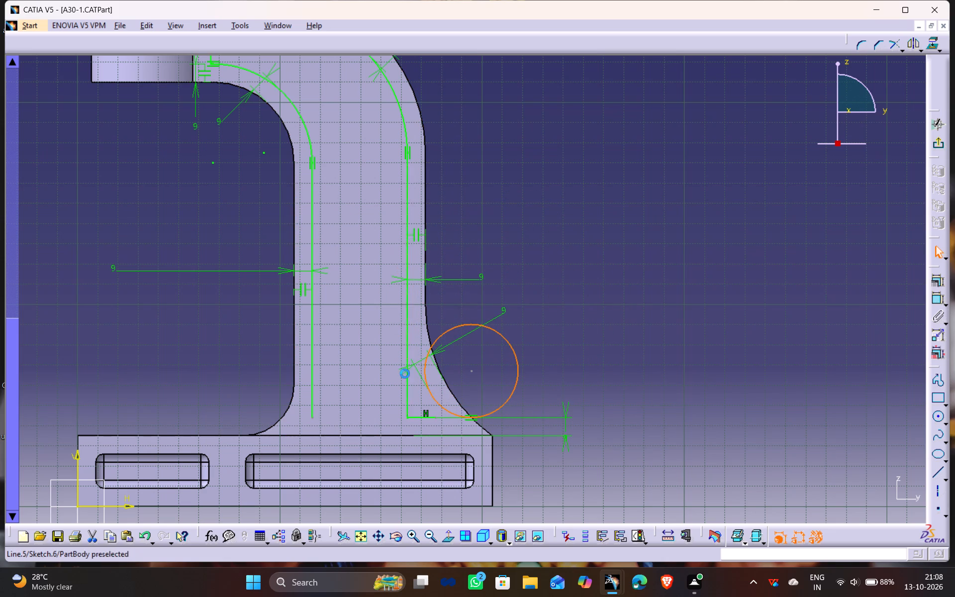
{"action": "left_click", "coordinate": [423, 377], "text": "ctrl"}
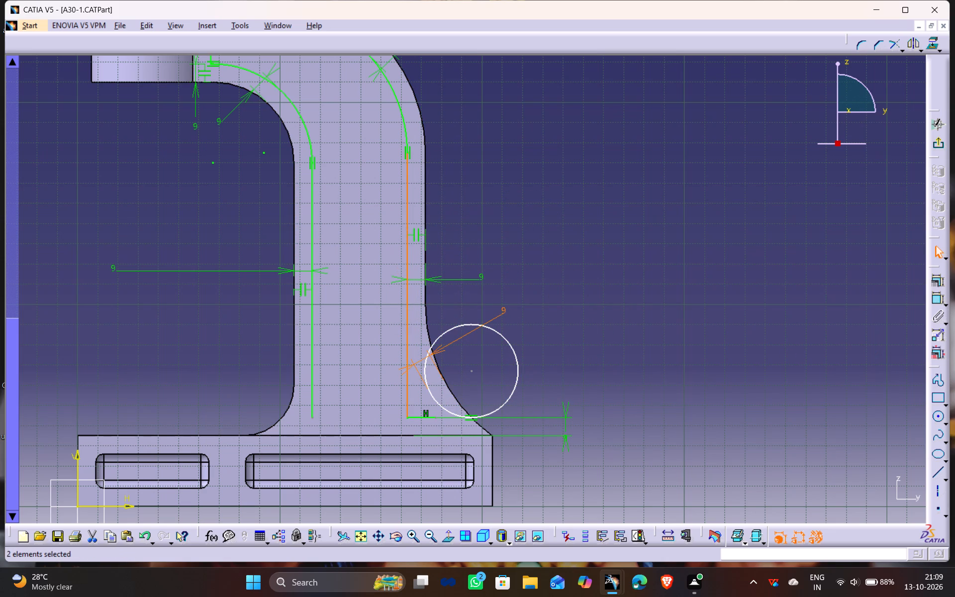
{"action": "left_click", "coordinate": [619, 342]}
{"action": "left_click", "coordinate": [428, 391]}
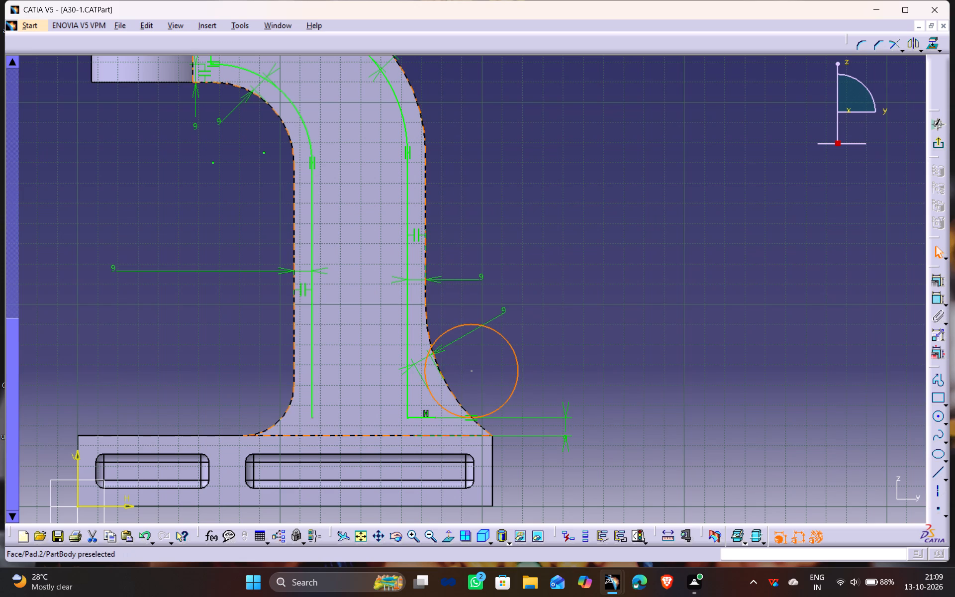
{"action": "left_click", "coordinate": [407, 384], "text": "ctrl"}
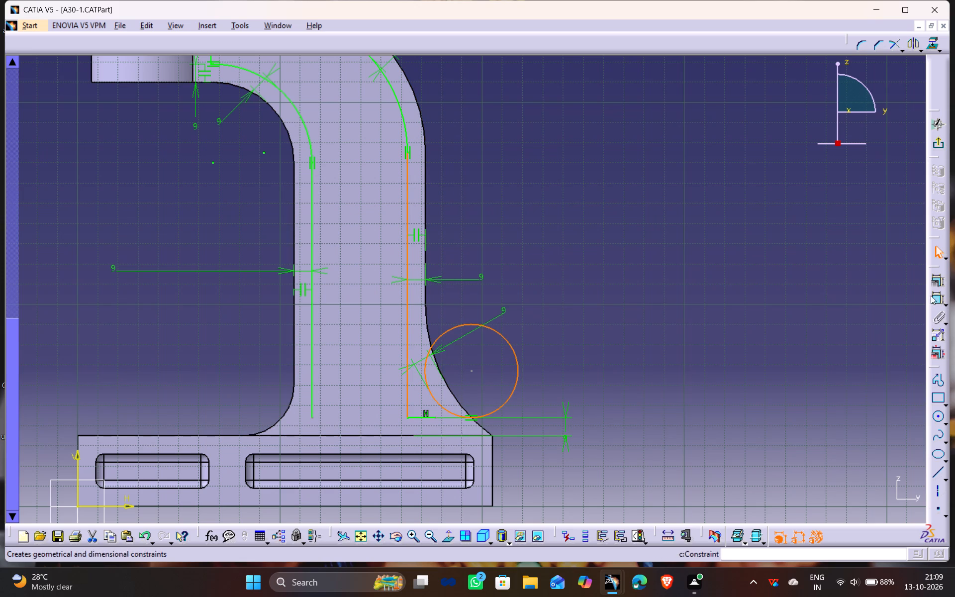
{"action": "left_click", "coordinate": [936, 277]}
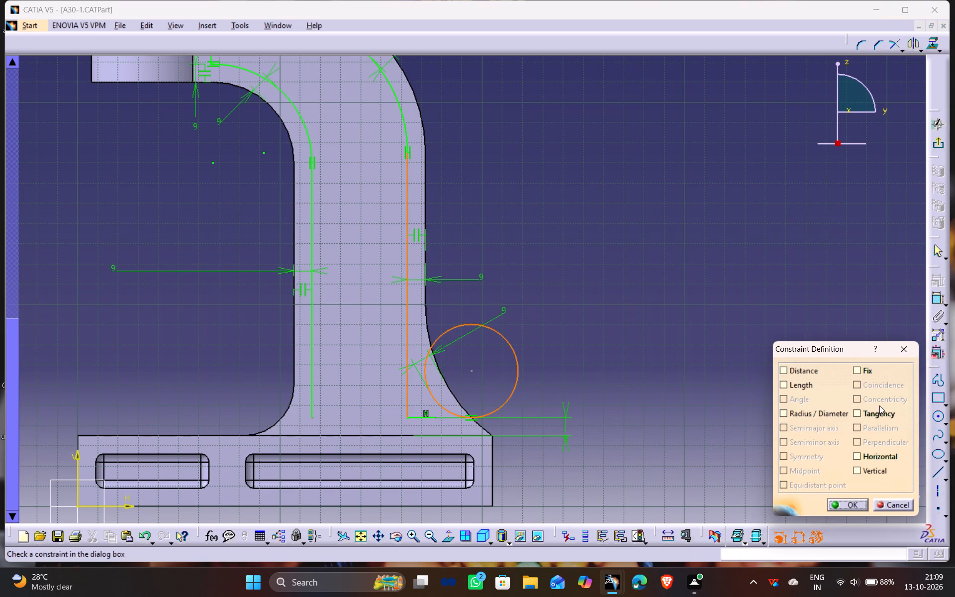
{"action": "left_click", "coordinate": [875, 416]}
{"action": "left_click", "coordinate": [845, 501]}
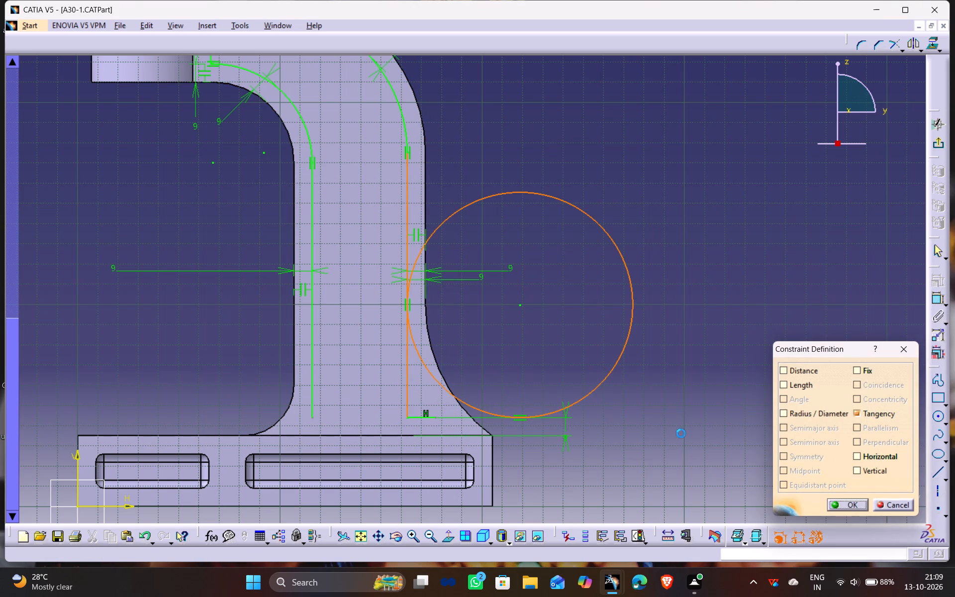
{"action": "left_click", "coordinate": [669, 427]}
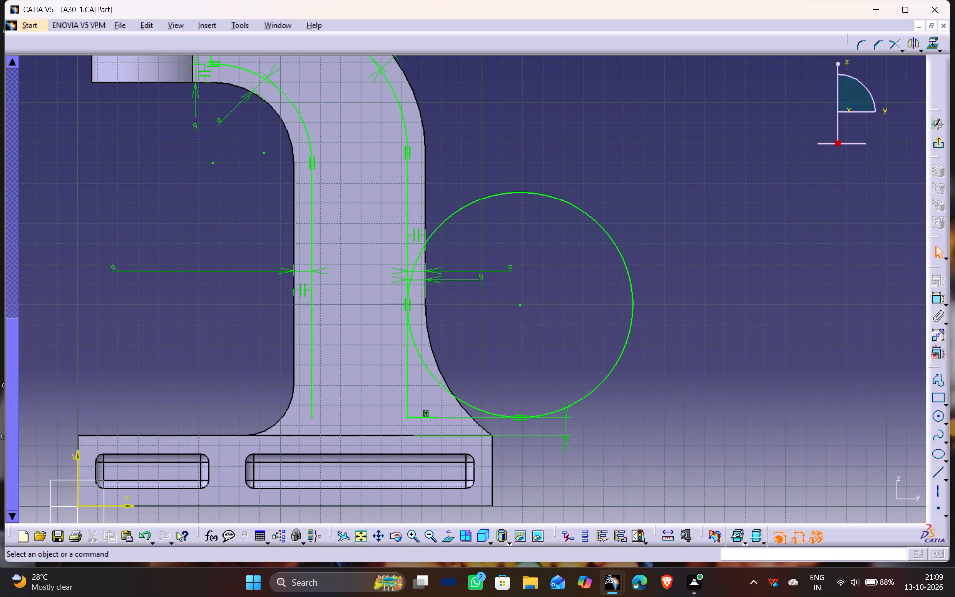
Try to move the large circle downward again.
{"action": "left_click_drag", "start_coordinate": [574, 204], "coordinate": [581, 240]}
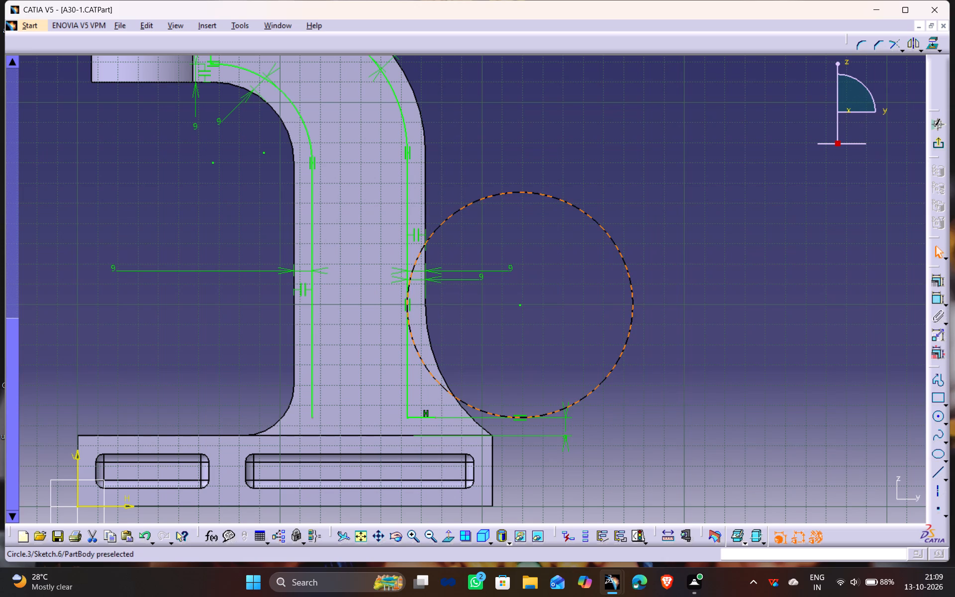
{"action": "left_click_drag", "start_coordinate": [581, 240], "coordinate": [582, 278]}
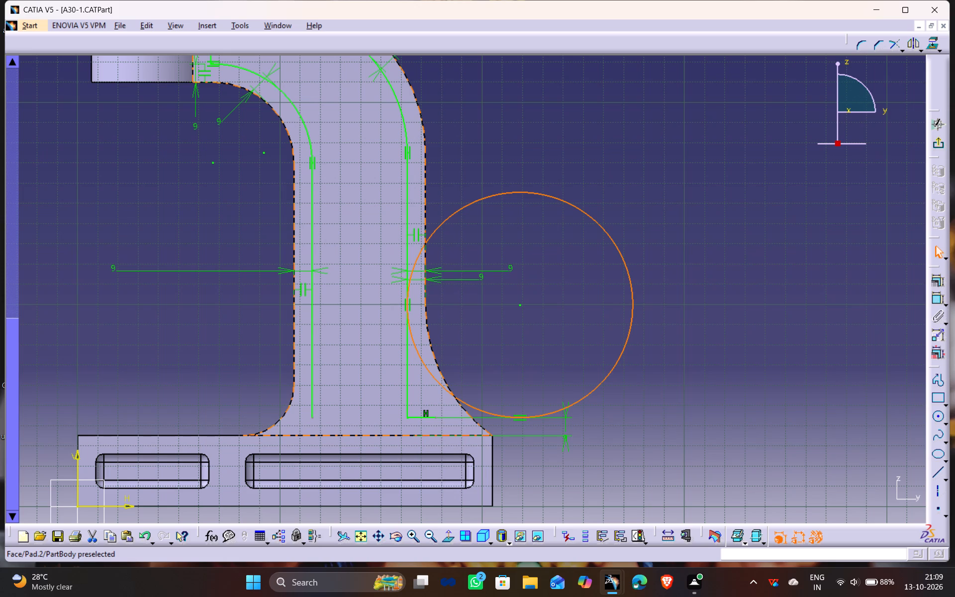
Sketch a circle about 21 mm in diameter between the two vertical lines, touching the outer line near its lower end.
{"action": "middle_click_drag", "start_coordinate": [426, 449], "coordinate": [422, 394], "text": "ctrl"}
{"action": "middle_click_drag", "start_coordinate": [367, 476], "coordinate": [453, 342]}
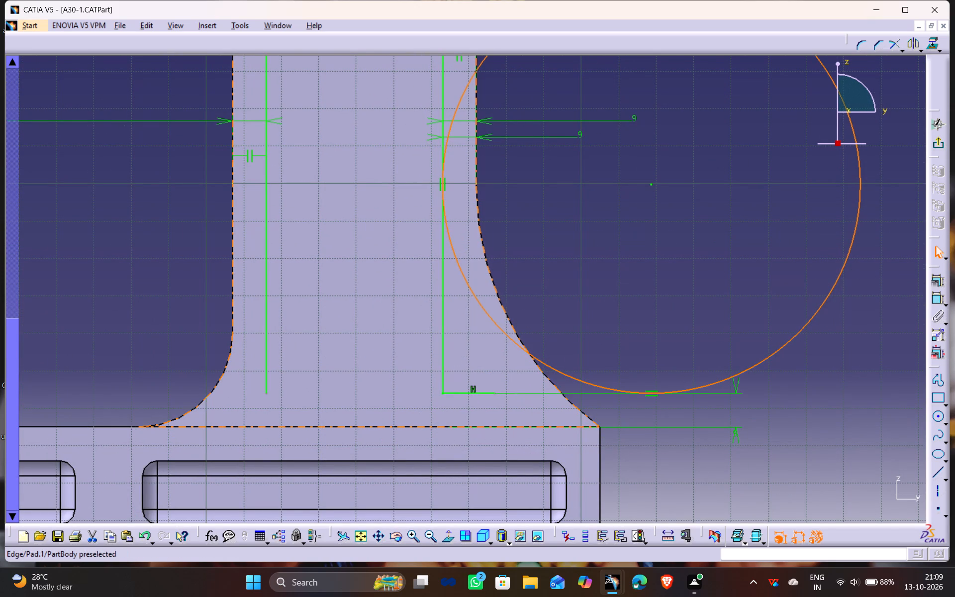
{"action": "left_click", "coordinate": [936, 418]}
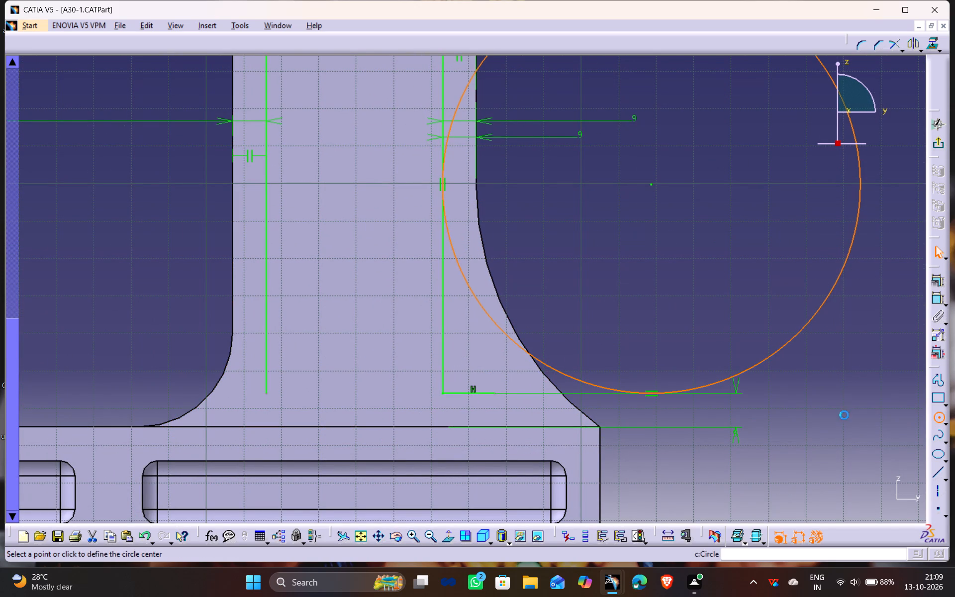
{"action": "left_click", "coordinate": [402, 372]}
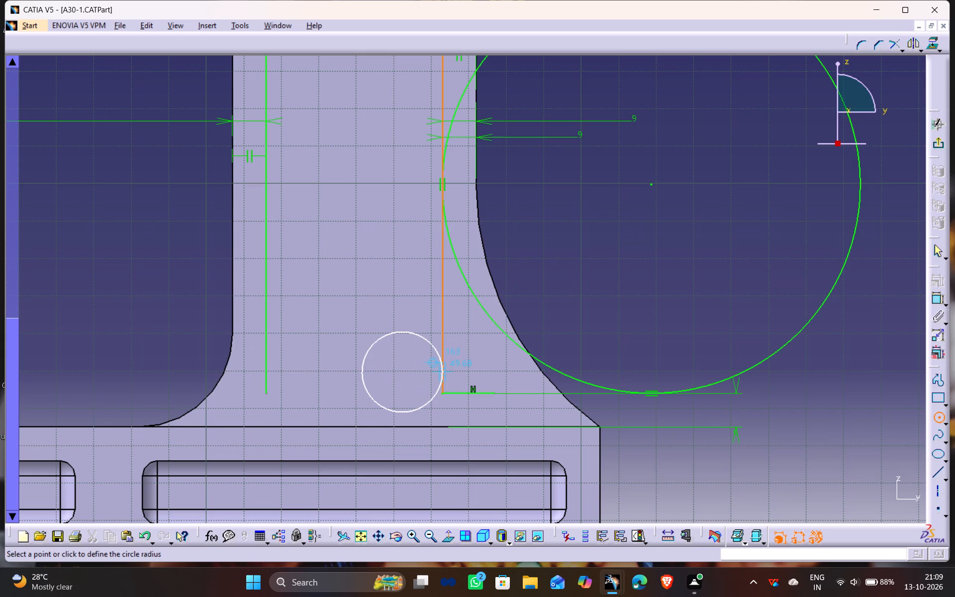
{"action": "left_click", "coordinate": [444, 372]}
Dimension the small circle's diameter and set it to 18 mm.
{"action": "left_click", "coordinate": [938, 298]}
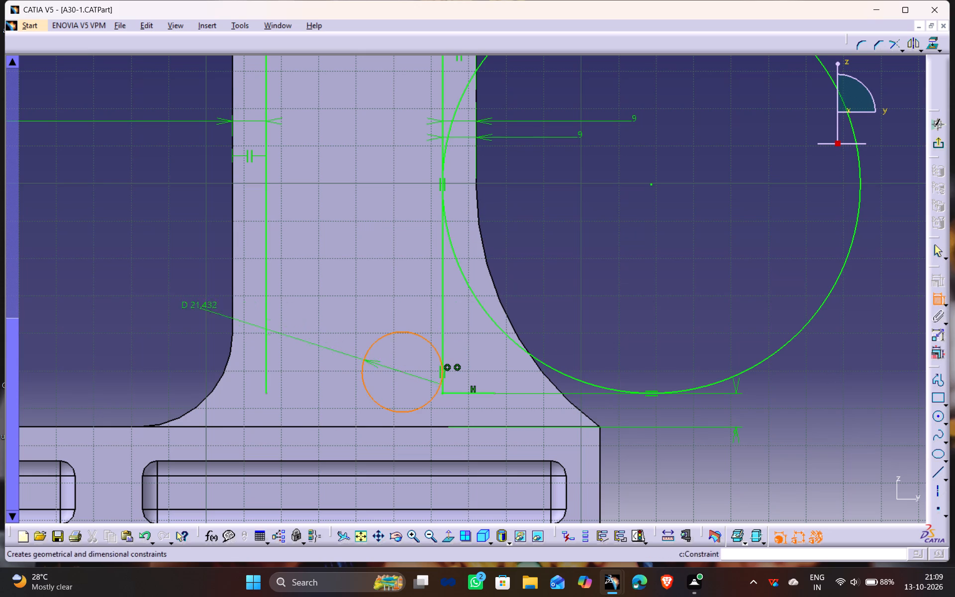
{"action": "left_click", "coordinate": [161, 305]}
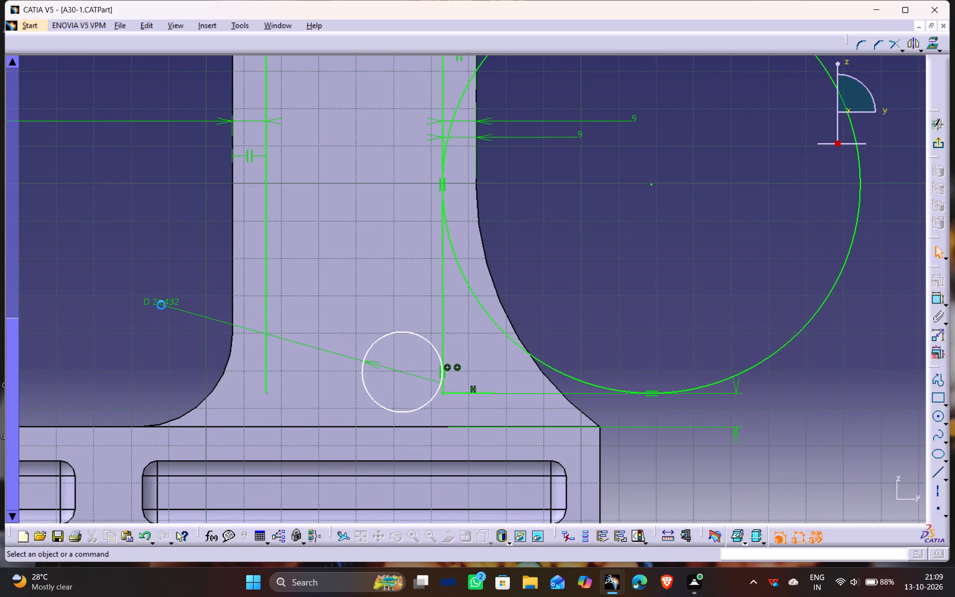
{"action": "double_click", "coordinate": [160, 300]}
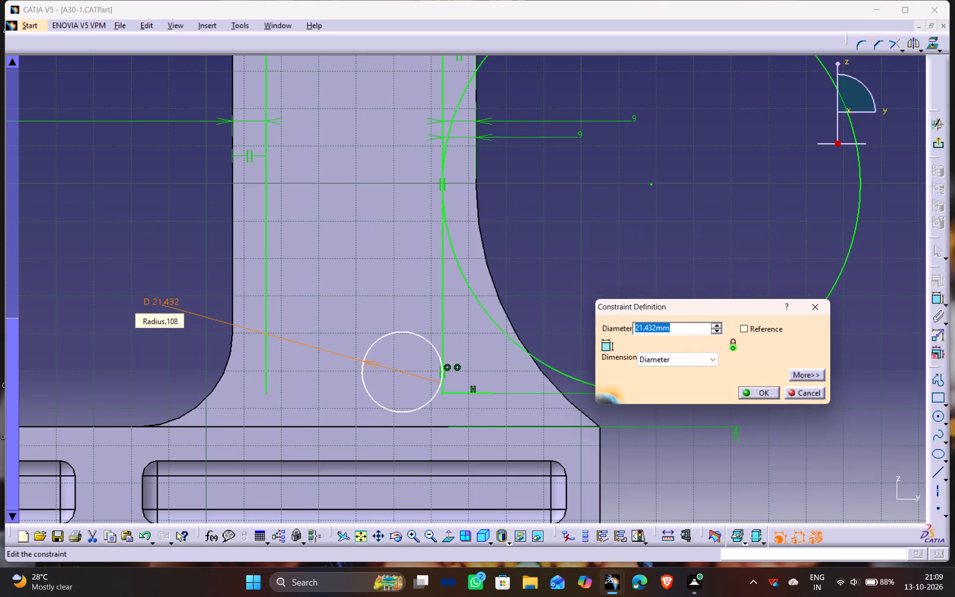
{"action": "type", "text": "18"}
{"action": "key", "text": "Return"}
{"action": "left_click", "coordinate": [187, 293]}
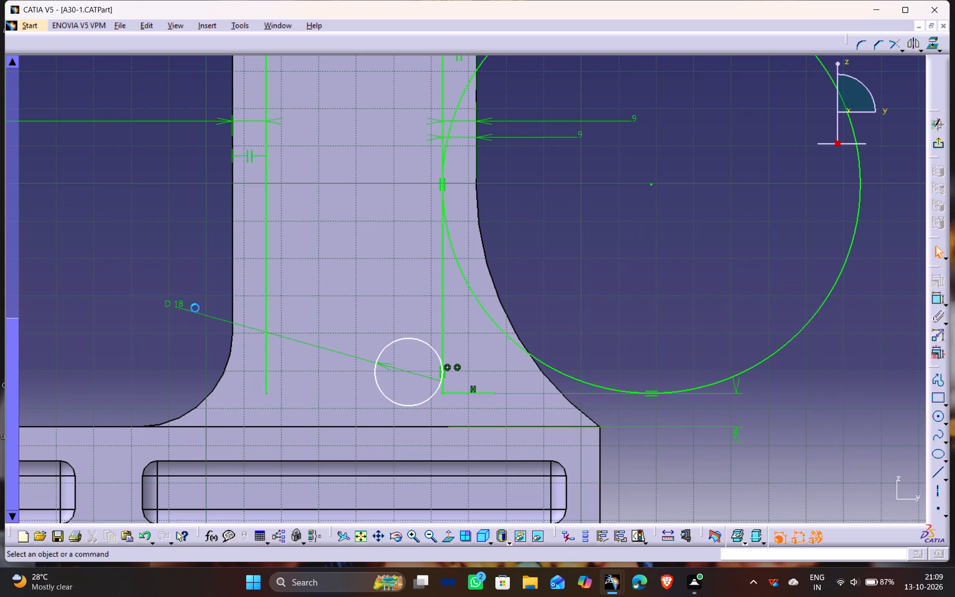
Shift the 18 mm circle slightly upward and apply a Tangency constraint between it and the short horizontal line.
{"action": "left_click_drag", "start_coordinate": [418, 405], "coordinate": [414, 390]}
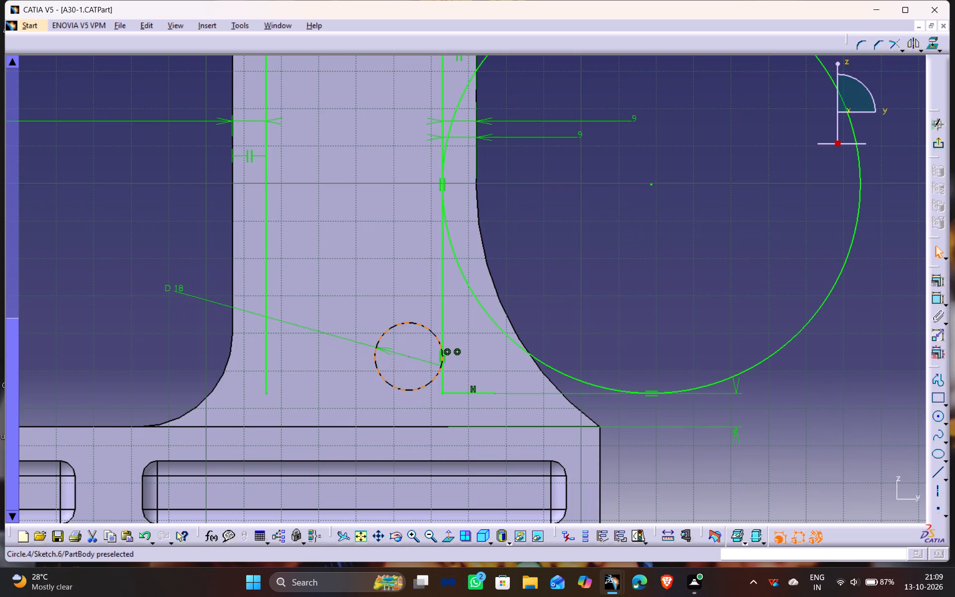
{"action": "left_click_drag", "start_coordinate": [414, 390], "coordinate": [414, 389]}
{"action": "left_click", "coordinate": [462, 393], "text": "ctrl"}
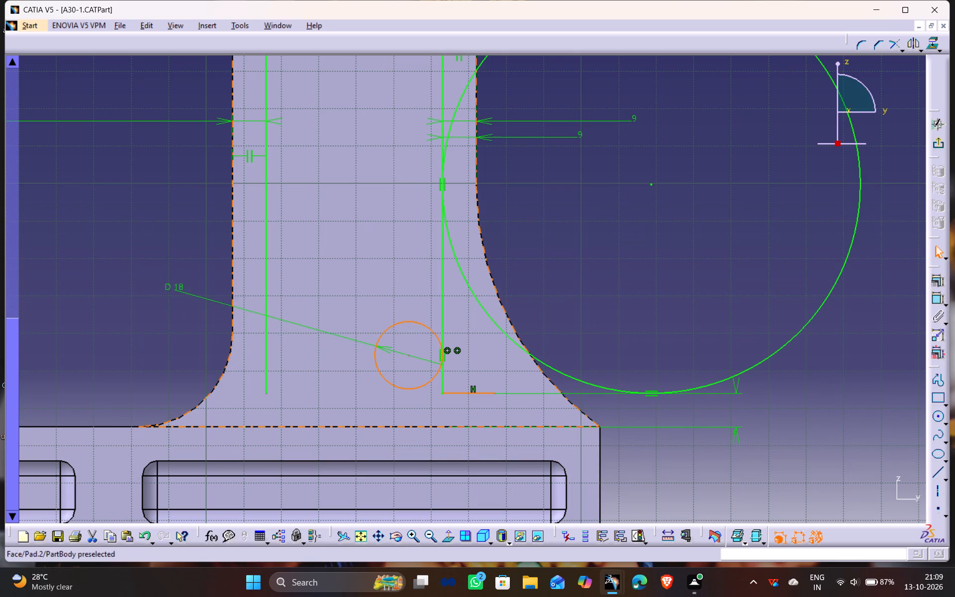
{"action": "left_click", "coordinate": [940, 275]}
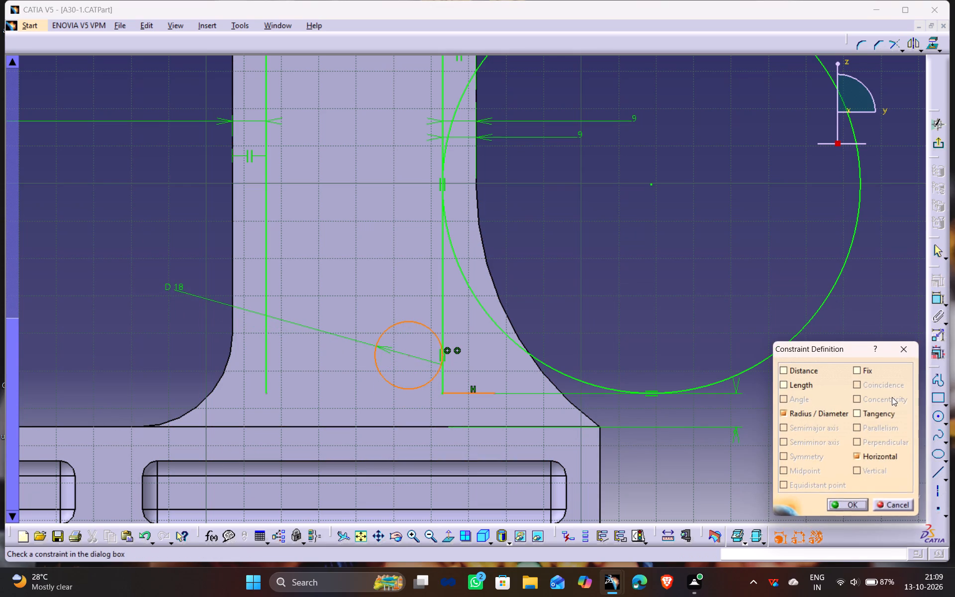
{"action": "left_click", "coordinate": [884, 412]}
{"action": "left_click", "coordinate": [849, 506]}
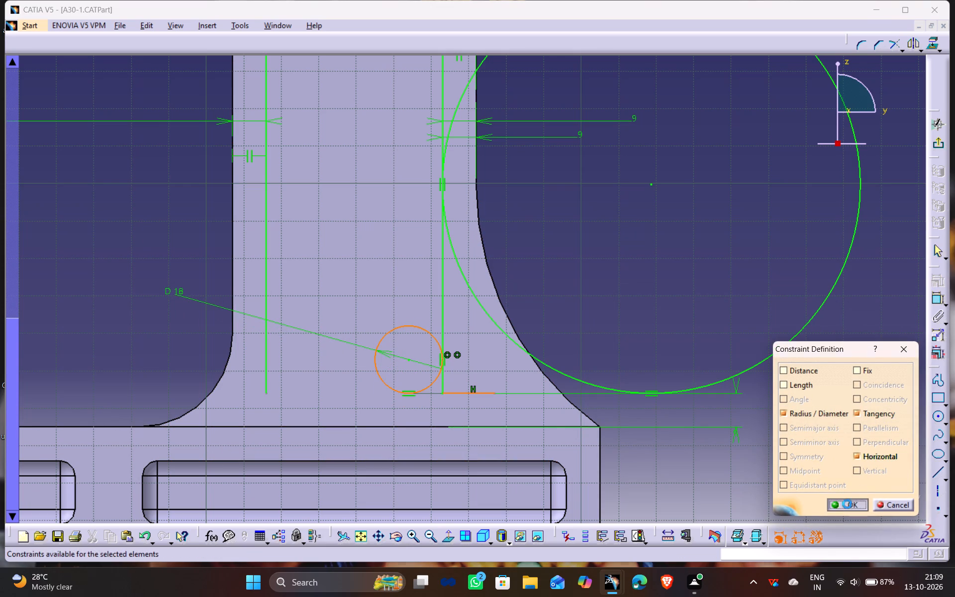
{"action": "left_click", "coordinate": [762, 415]}
Delete the large circle beside the arm's flare.
{"action": "left_click_drag", "start_coordinate": [477, 299], "coordinate": [477, 333]}
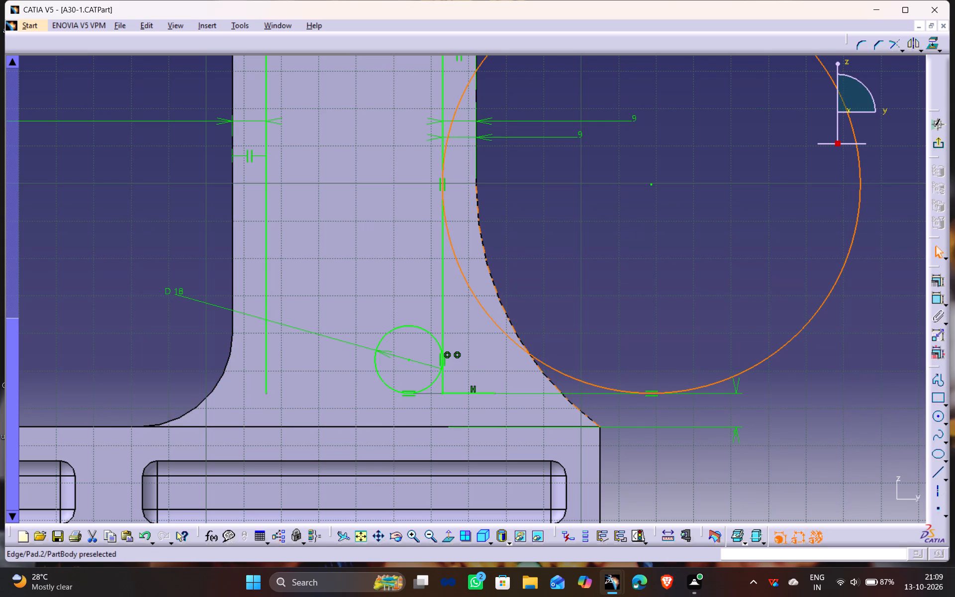
{"action": "middle_click_drag", "start_coordinate": [589, 201], "coordinate": [601, 227], "text": "ctrl"}
{"action": "middle_click_drag", "start_coordinate": [607, 218], "coordinate": [593, 305]}
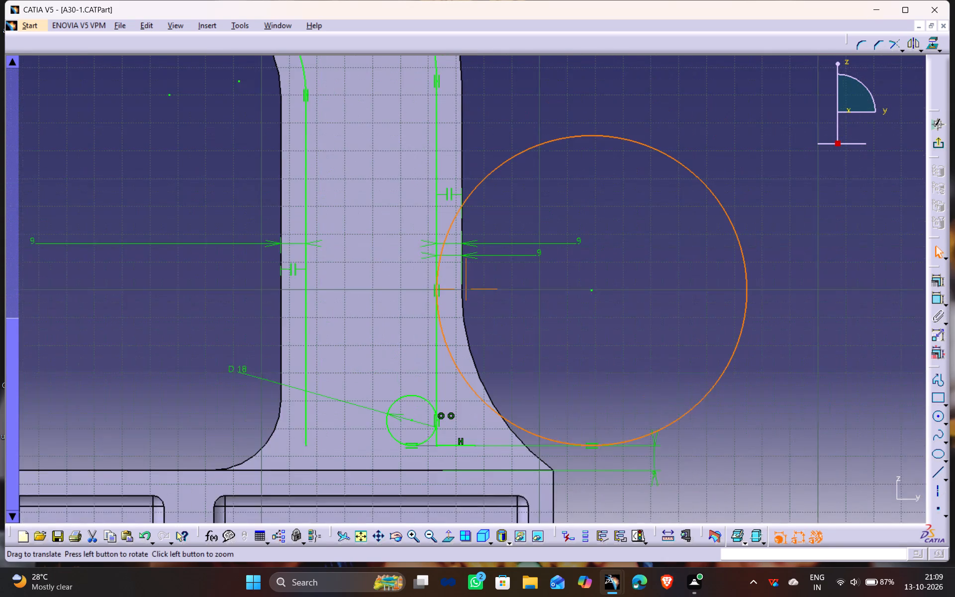
{"action": "middle_click_drag", "start_coordinate": [593, 305], "coordinate": [591, 307]}
{"action": "left_click", "coordinate": [731, 240]}
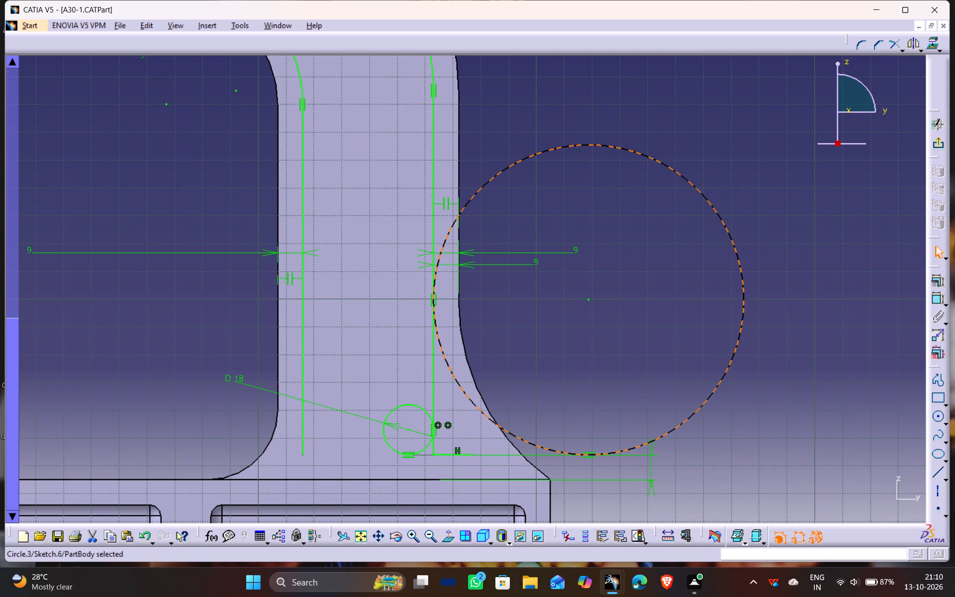
{"action": "key", "text": "Delete"}
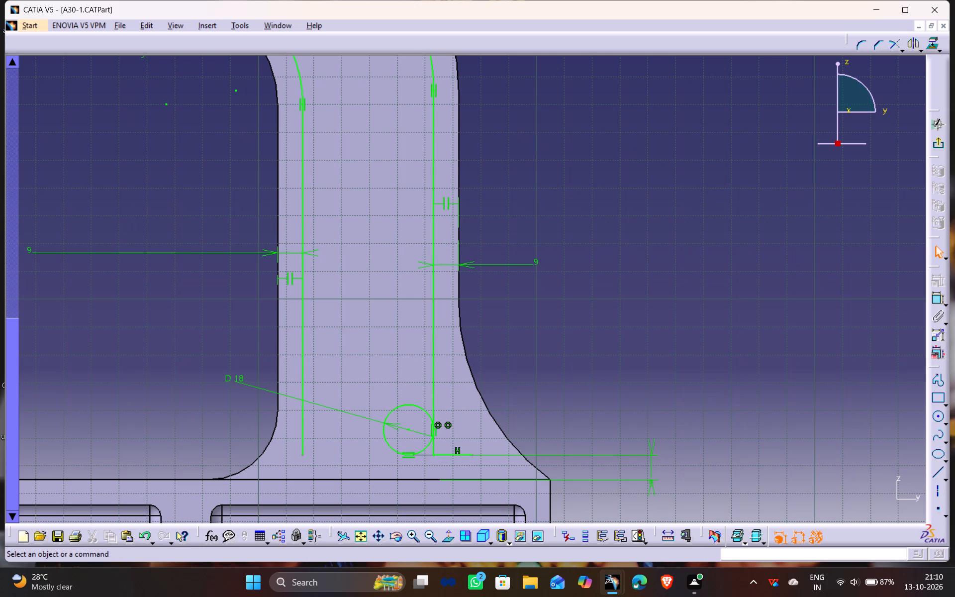
Extend the short horizontal line at the arm's base outward until it passes the flared edge.
{"action": "middle_click_drag", "start_coordinate": [467, 450], "coordinate": [528, 358]}
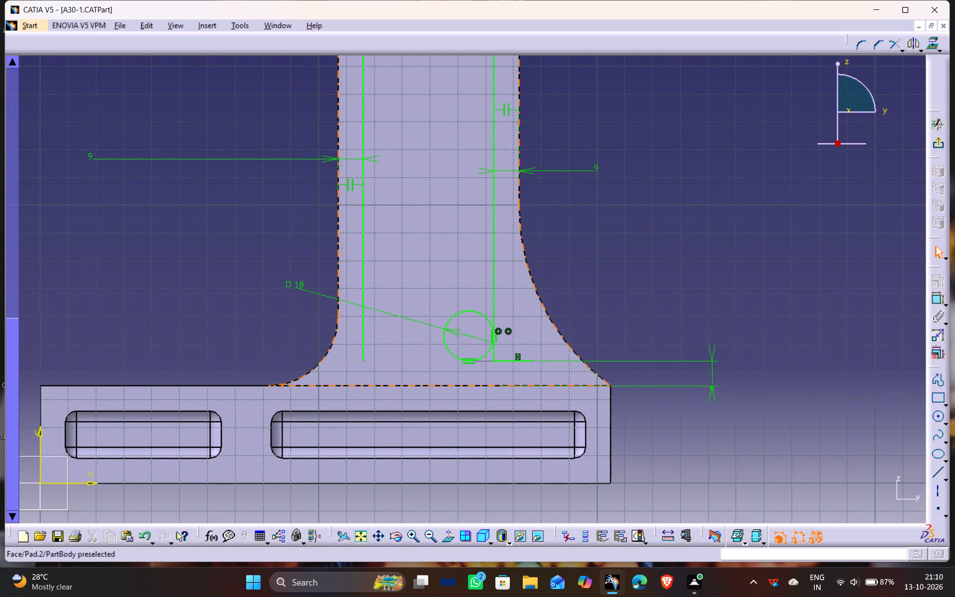
{"action": "left_click", "coordinate": [363, 361], "text": "ctrl"}
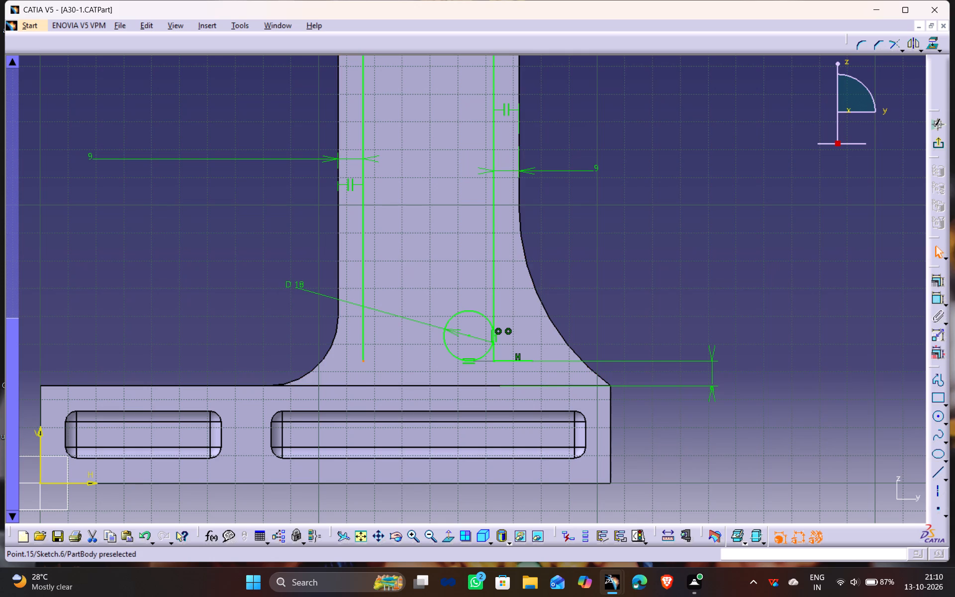
{"action": "left_click_drag", "start_coordinate": [532, 360], "coordinate": [456, 364]}
{"action": "left_click", "coordinate": [739, 293]}
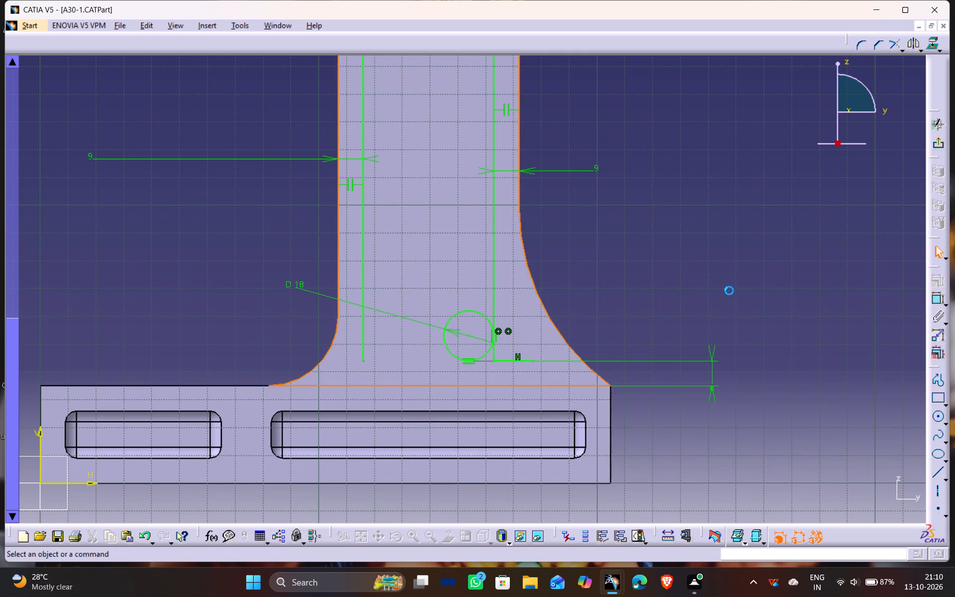
{"action": "left_click_drag", "start_coordinate": [532, 362], "coordinate": [504, 362]}
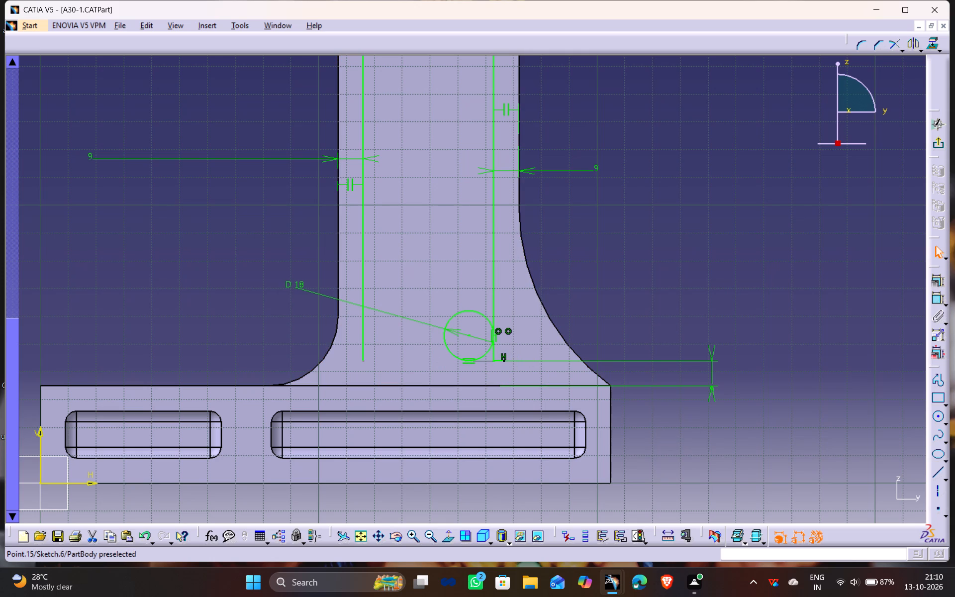
{"action": "left_click_drag", "start_coordinate": [504, 362], "coordinate": [598, 338]}
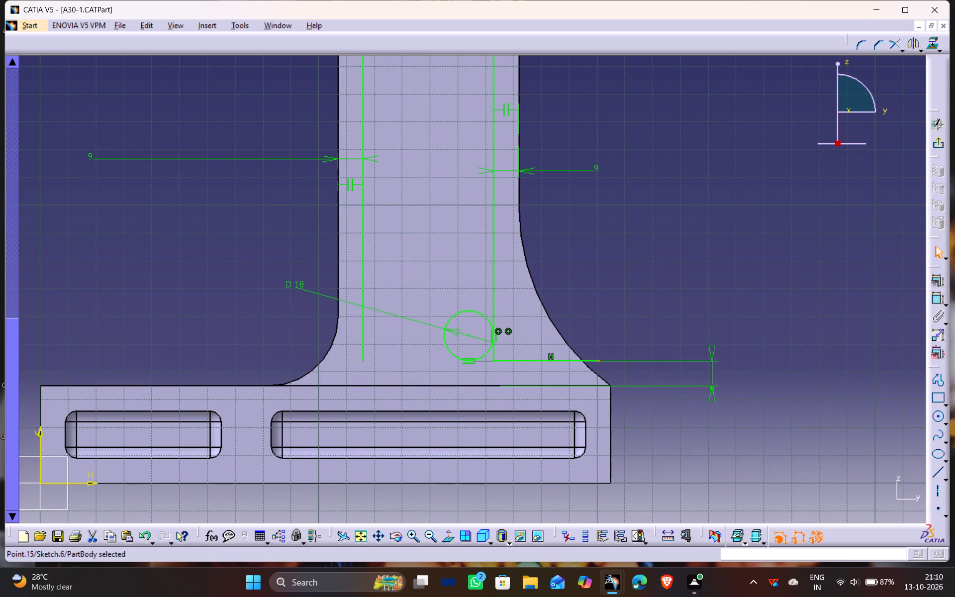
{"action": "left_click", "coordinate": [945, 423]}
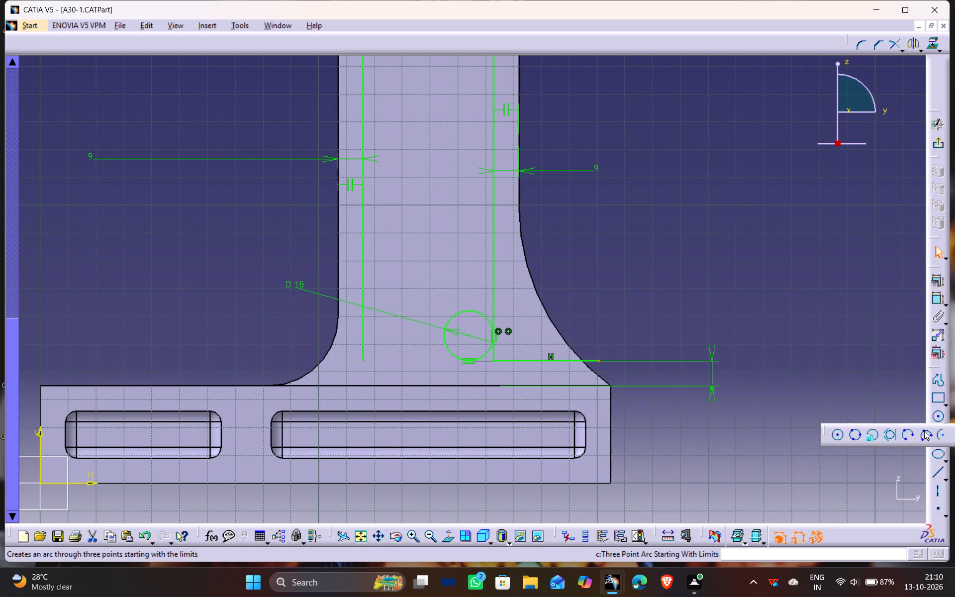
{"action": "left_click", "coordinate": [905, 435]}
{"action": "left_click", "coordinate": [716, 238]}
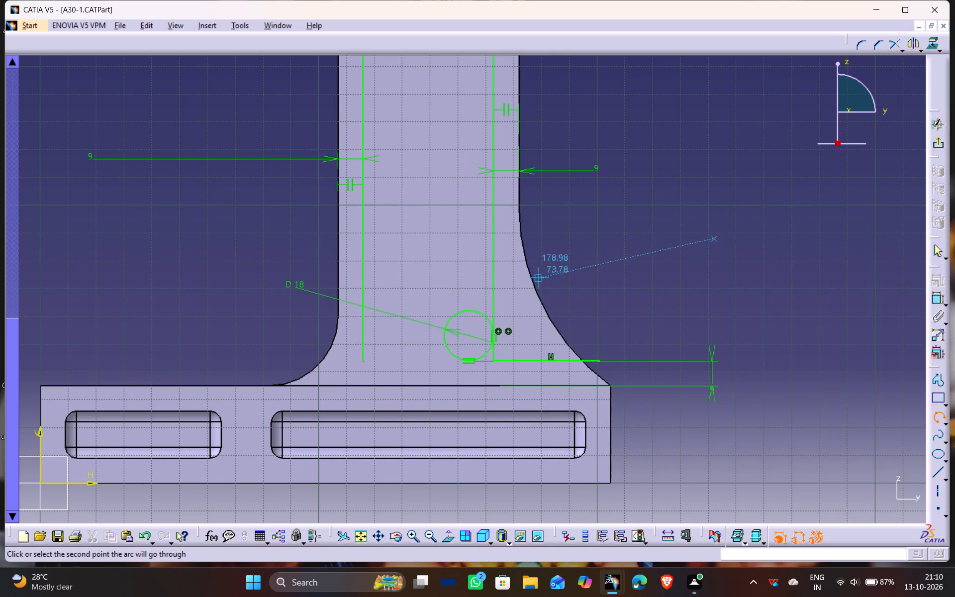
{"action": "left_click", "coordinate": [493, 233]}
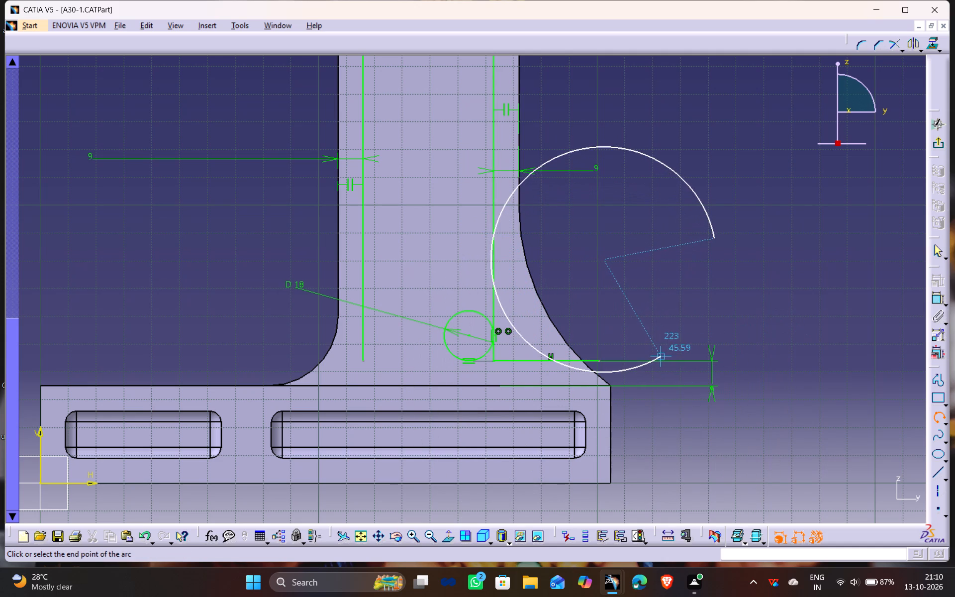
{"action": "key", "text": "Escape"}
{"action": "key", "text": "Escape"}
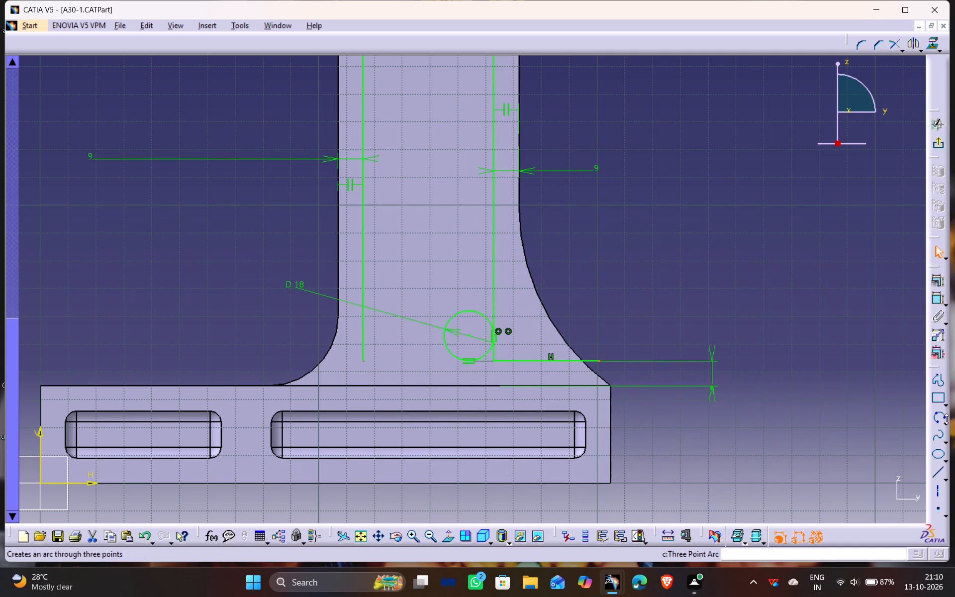
Draw a three-point arc by its limits, from outside the flare to the outer vertical line, bulging down to touch the short horizontal line.
{"action": "left_click", "coordinate": [947, 419]}
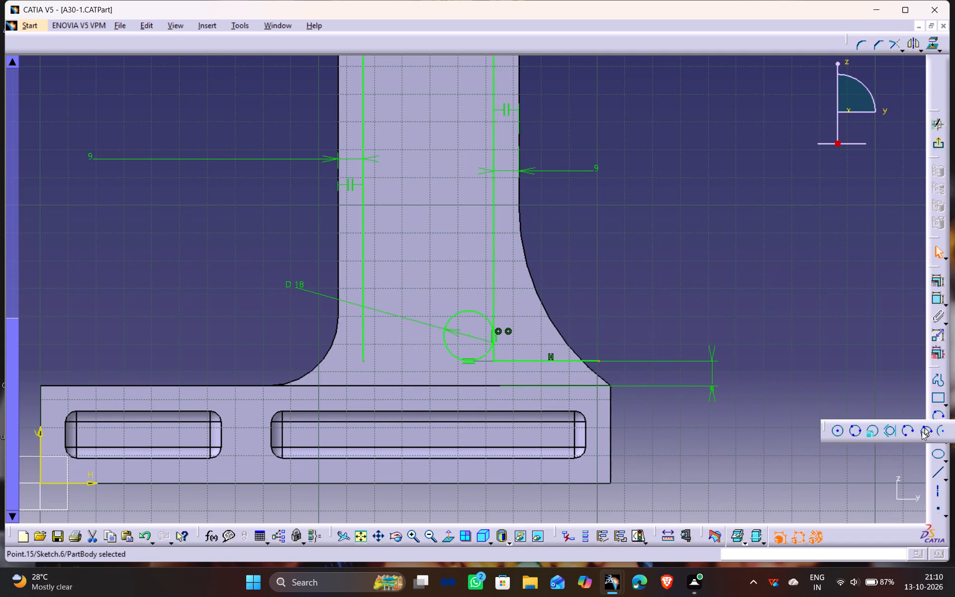
{"action": "left_click", "coordinate": [921, 431]}
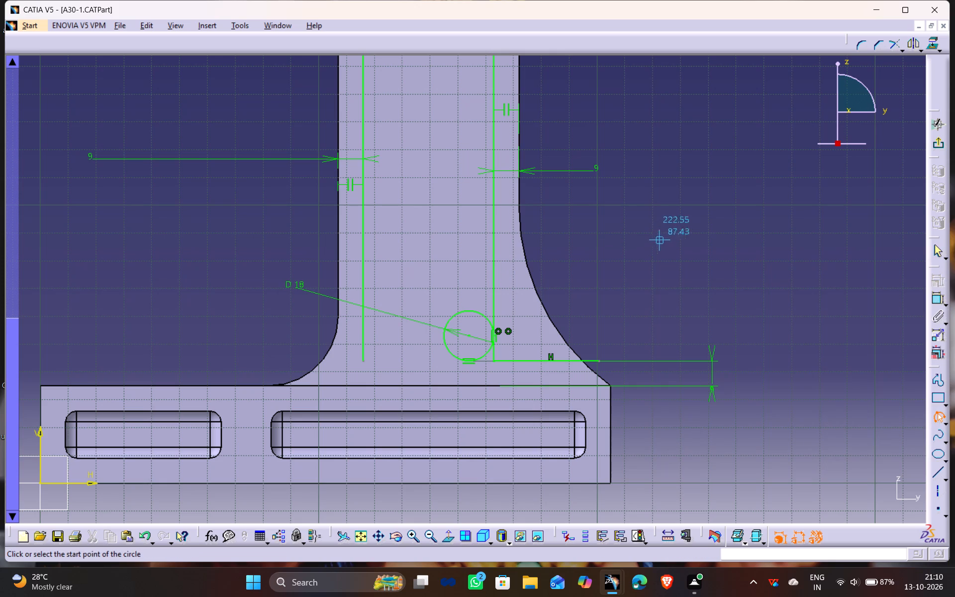
{"action": "left_click", "coordinate": [682, 193]}
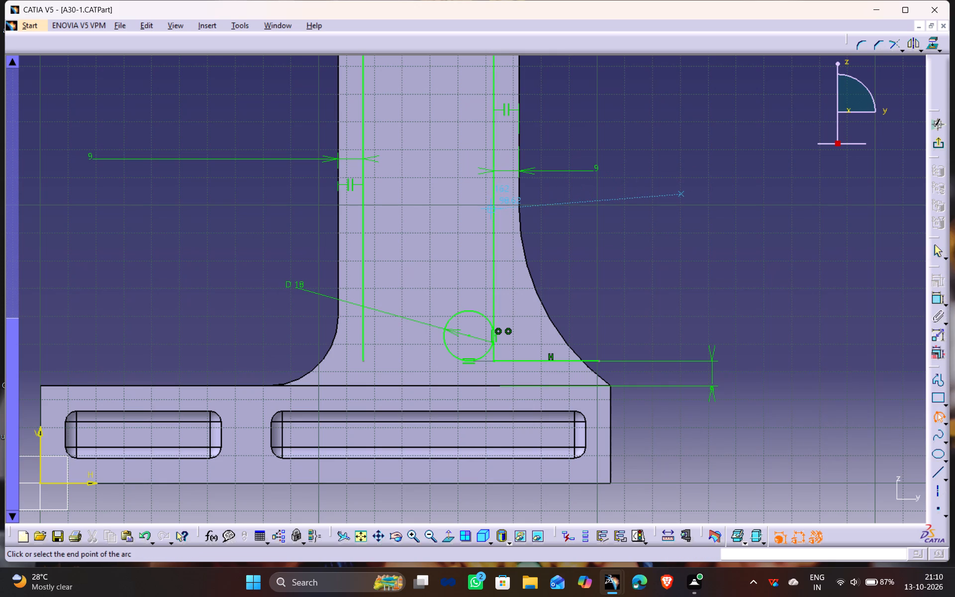
{"action": "left_click", "coordinate": [493, 208]}
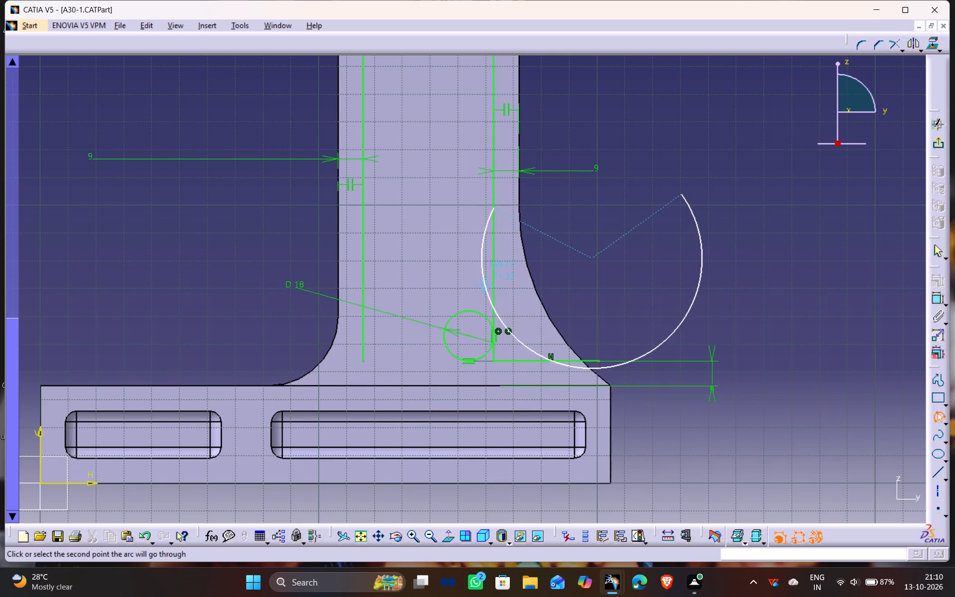
{"action": "left_click", "coordinate": [542, 348]}
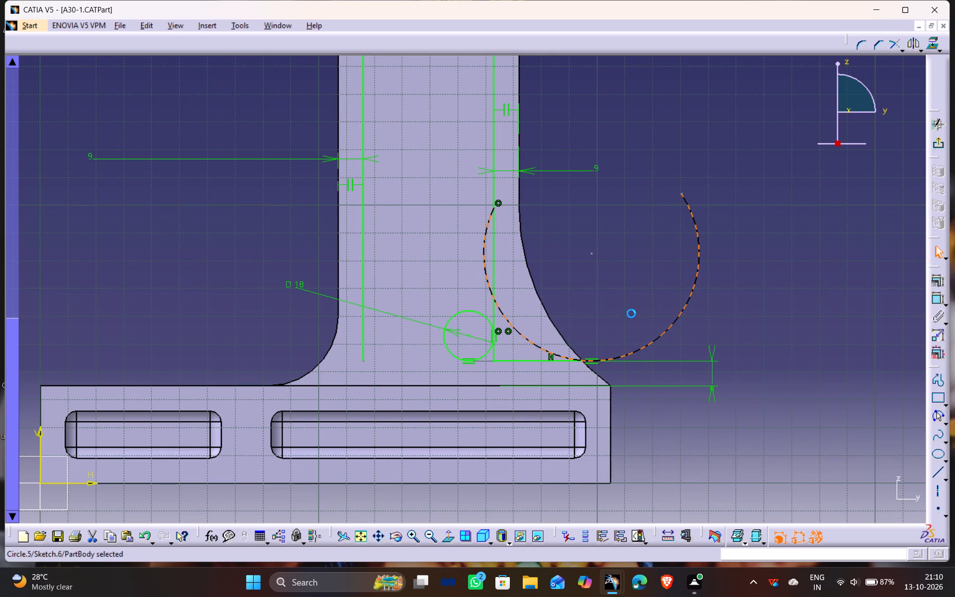
{"action": "left_click", "coordinate": [631, 305]}
Delete the coincidence constraint between the arc's upper end and the outer vertical line.
{"action": "middle_click_drag", "start_coordinate": [553, 442], "coordinate": [547, 375], "text": "ctrl"}
{"action": "middle_click_drag", "start_coordinate": [678, 348], "coordinate": [561, 308]}
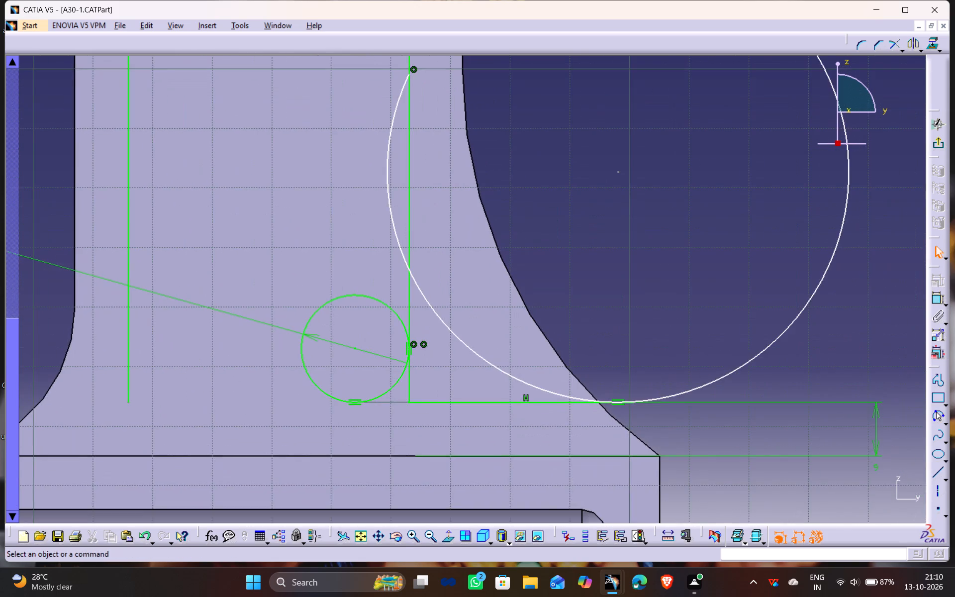
{"action": "middle_click_drag", "start_coordinate": [544, 230], "coordinate": [549, 254], "text": "ctrl"}
{"action": "left_click_drag", "start_coordinate": [405, 167], "coordinate": [413, 163]}
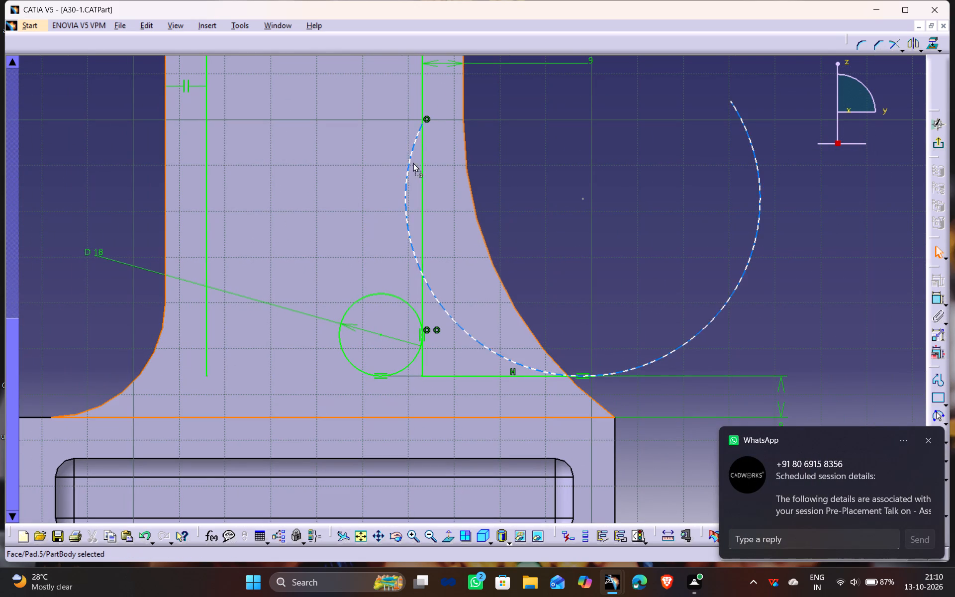
{"action": "left_click_drag", "start_coordinate": [413, 163], "coordinate": [414, 162]}
{"action": "left_click_drag", "start_coordinate": [413, 150], "coordinate": [422, 142]}
{"action": "left_click", "coordinate": [429, 118]}
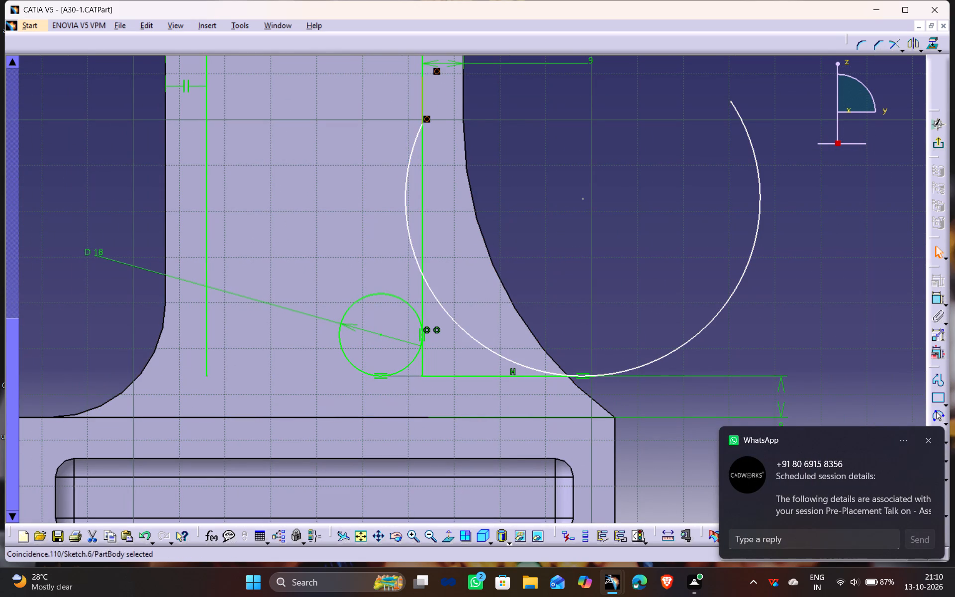
{"action": "key", "text": "Delete"}
Shift the arc slightly outward and apply a Tangency constraint between it and the outer vertical line.
{"action": "left_click_drag", "start_coordinate": [405, 185], "coordinate": [424, 179]}
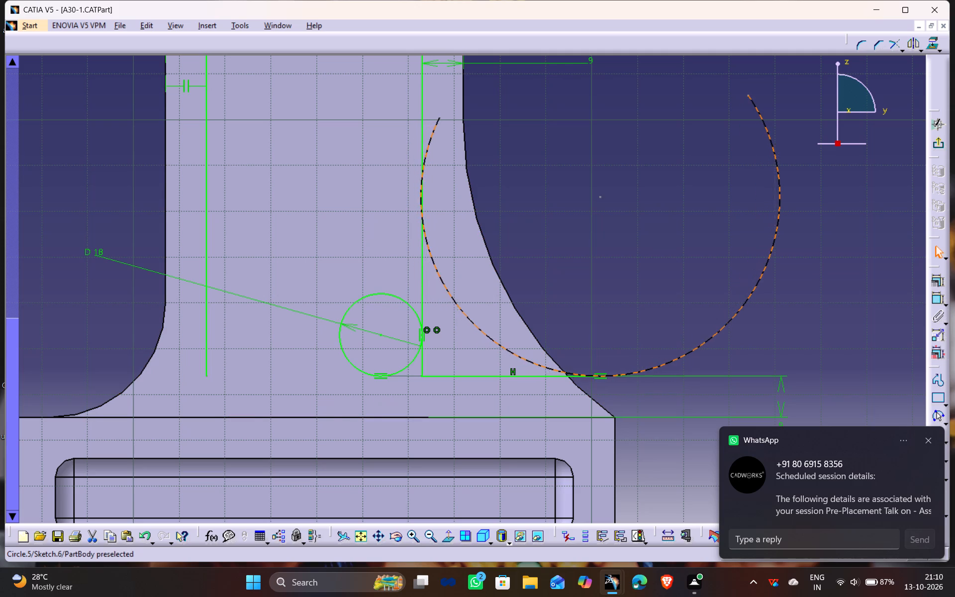
{"action": "left_click_drag", "start_coordinate": [424, 179], "coordinate": [431, 179]}
{"action": "left_click", "coordinate": [421, 204], "text": "ctrl"}
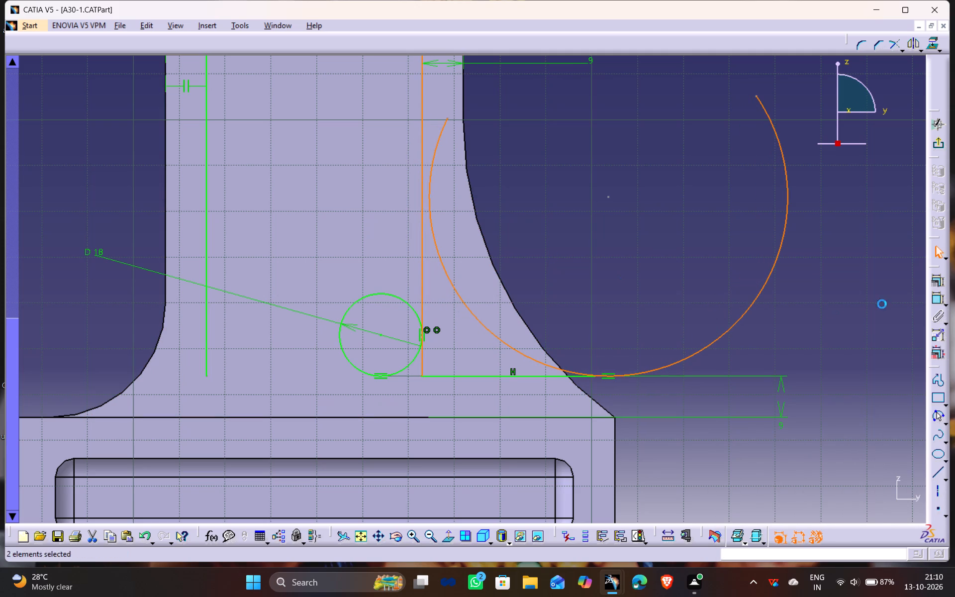
{"action": "left_click", "coordinate": [935, 284]}
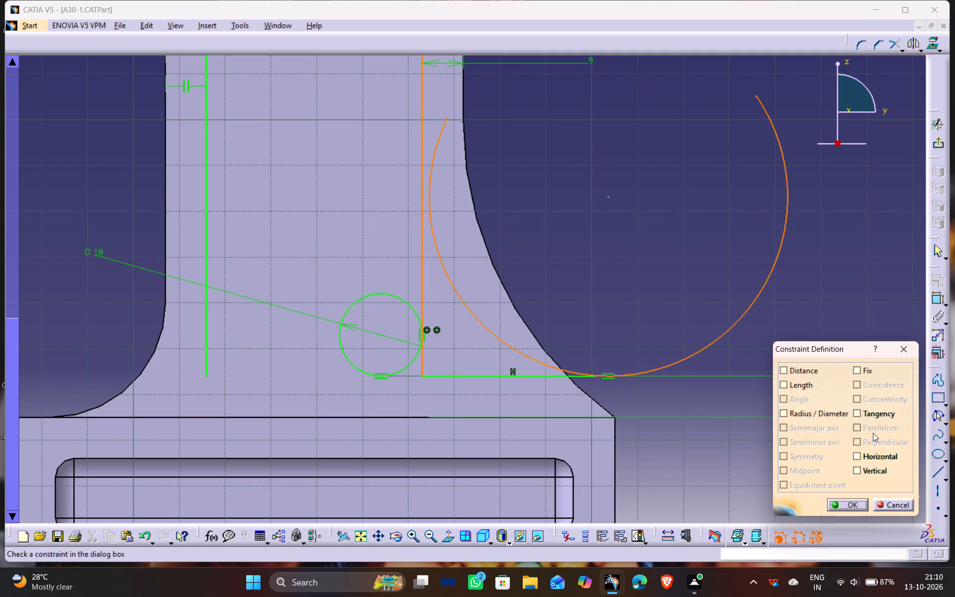
{"action": "left_click", "coordinate": [877, 415]}
{"action": "left_click", "coordinate": [860, 506]}
{"action": "left_click", "coordinate": [623, 313]}
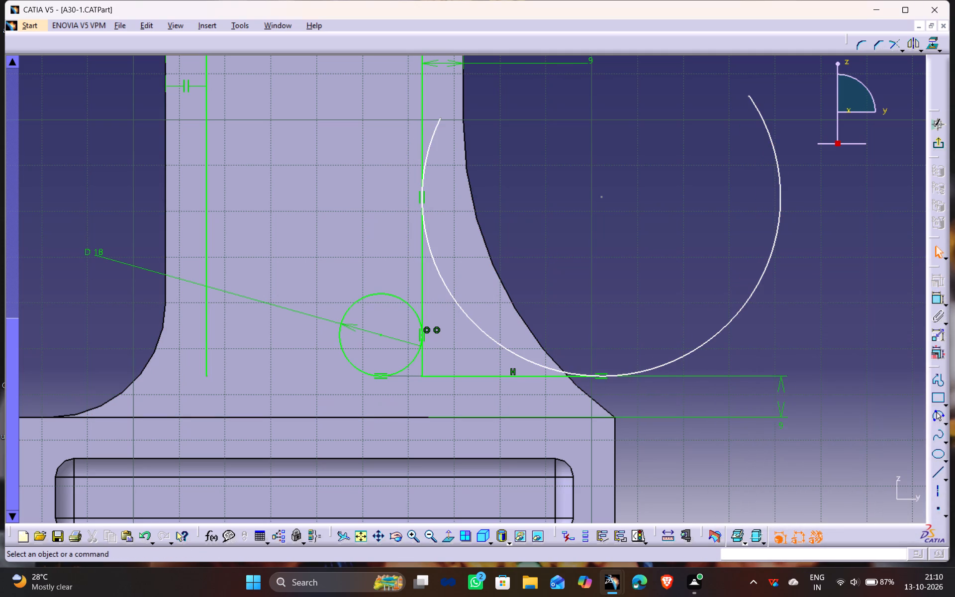
Shorten and shrink the arc by moving its free outer end down to just outside the arm's flared edge, near the horizontal line.
{"action": "middle_click_drag", "start_coordinate": [555, 168], "coordinate": [558, 194], "text": "ctrl"}
{"action": "middle_click_drag", "start_coordinate": [558, 196], "coordinate": [533, 251]}
{"action": "middle_click_drag", "start_coordinate": [543, 485], "coordinate": [528, 419], "text": "ctrl"}
{"action": "middle_click_drag", "start_coordinate": [526, 425], "coordinate": [524, 421]}
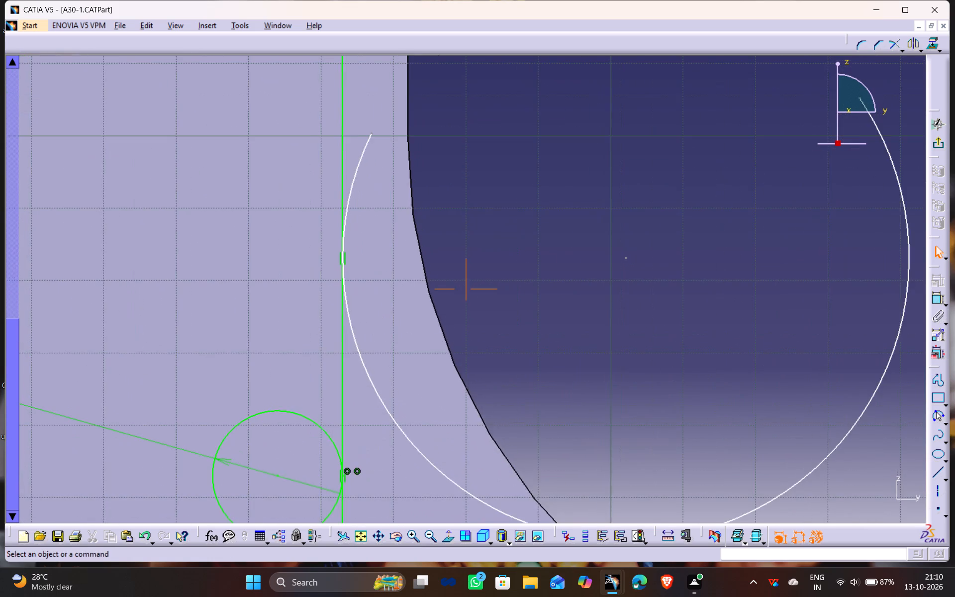
{"action": "middle_click_drag", "start_coordinate": [524, 421], "coordinate": [505, 284]}
{"action": "middle_click_drag", "start_coordinate": [594, 210], "coordinate": [611, 264], "text": "ctrl"}
{"action": "middle_click_drag", "start_coordinate": [619, 240], "coordinate": [614, 268]}
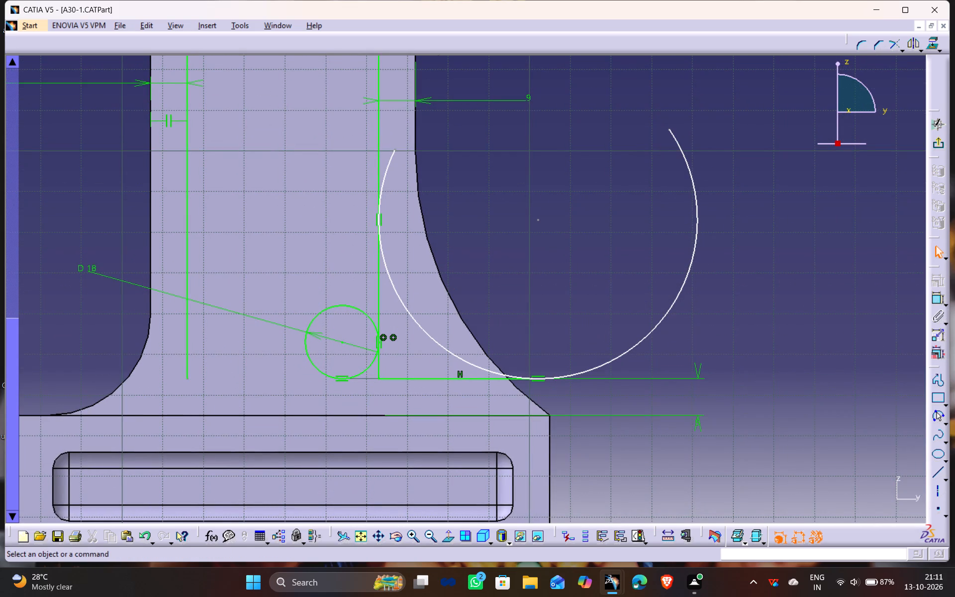
{"action": "left_click_drag", "start_coordinate": [669, 127], "coordinate": [605, 372]}
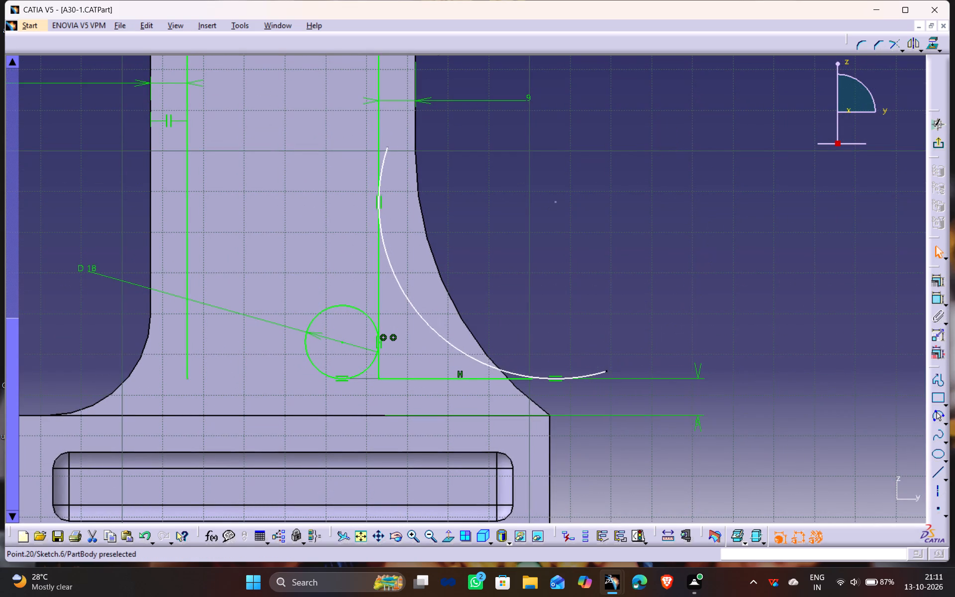
{"action": "left_click_drag", "start_coordinate": [605, 372], "coordinate": [512, 363]}
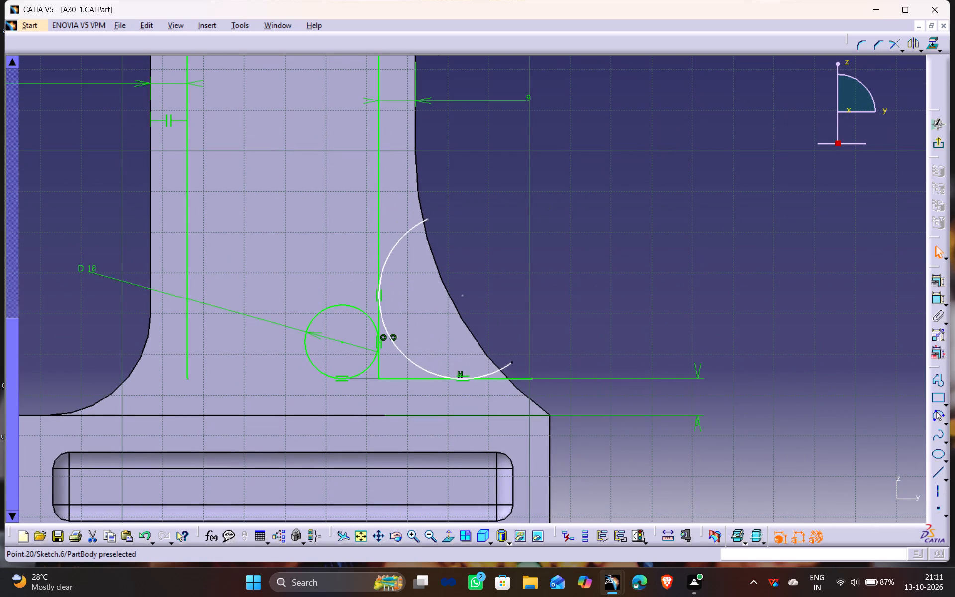
{"action": "left_click_drag", "start_coordinate": [512, 363], "coordinate": [529, 359]}
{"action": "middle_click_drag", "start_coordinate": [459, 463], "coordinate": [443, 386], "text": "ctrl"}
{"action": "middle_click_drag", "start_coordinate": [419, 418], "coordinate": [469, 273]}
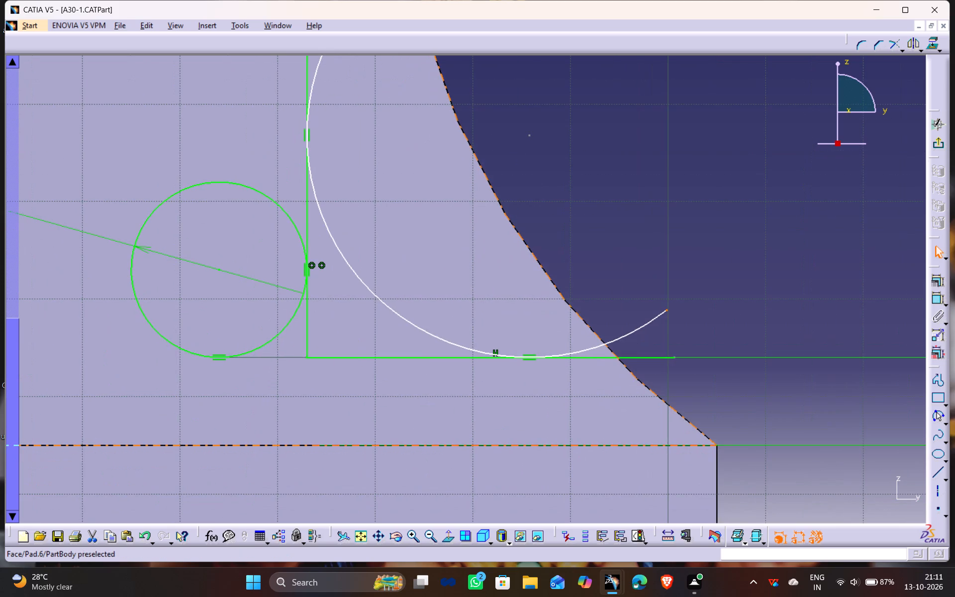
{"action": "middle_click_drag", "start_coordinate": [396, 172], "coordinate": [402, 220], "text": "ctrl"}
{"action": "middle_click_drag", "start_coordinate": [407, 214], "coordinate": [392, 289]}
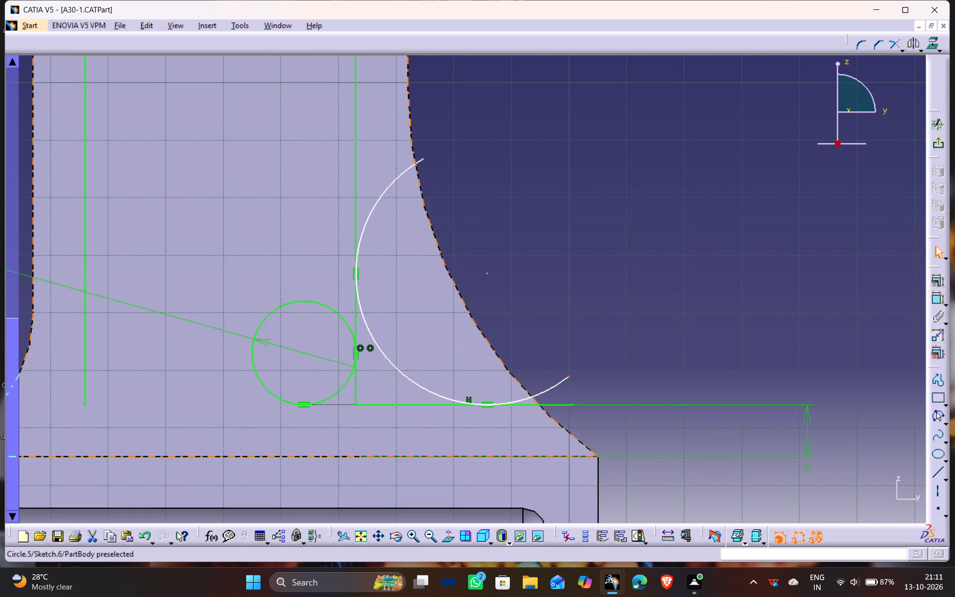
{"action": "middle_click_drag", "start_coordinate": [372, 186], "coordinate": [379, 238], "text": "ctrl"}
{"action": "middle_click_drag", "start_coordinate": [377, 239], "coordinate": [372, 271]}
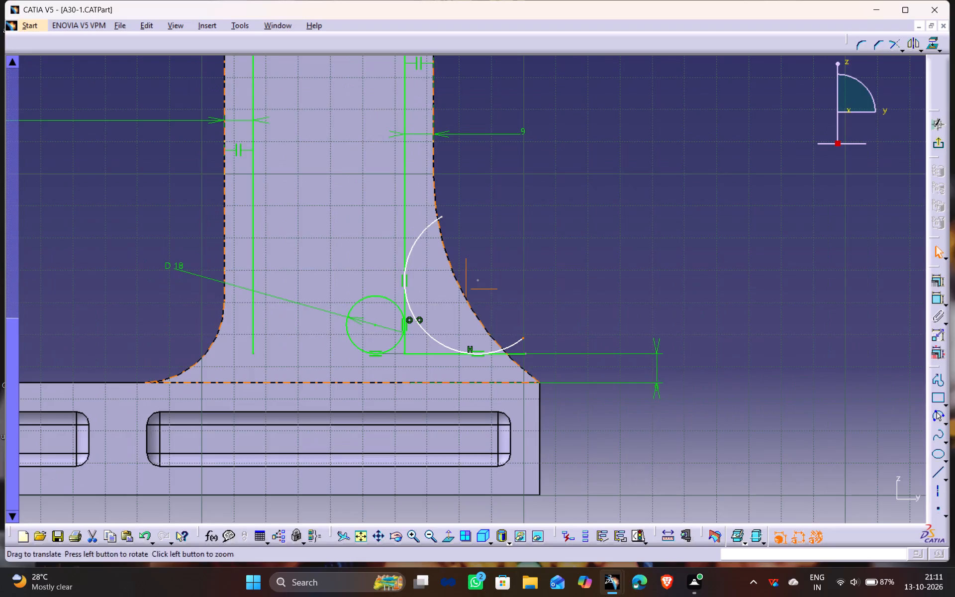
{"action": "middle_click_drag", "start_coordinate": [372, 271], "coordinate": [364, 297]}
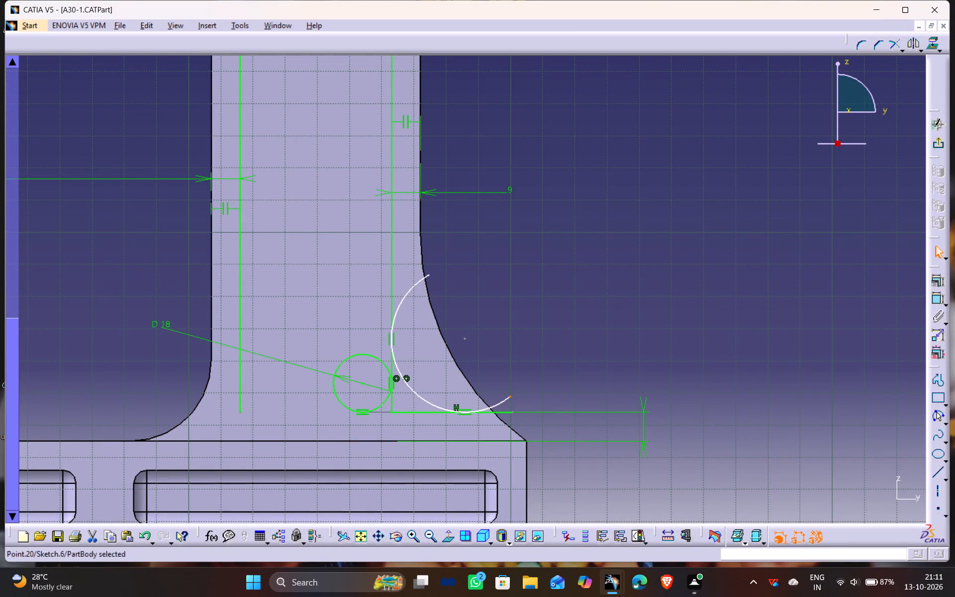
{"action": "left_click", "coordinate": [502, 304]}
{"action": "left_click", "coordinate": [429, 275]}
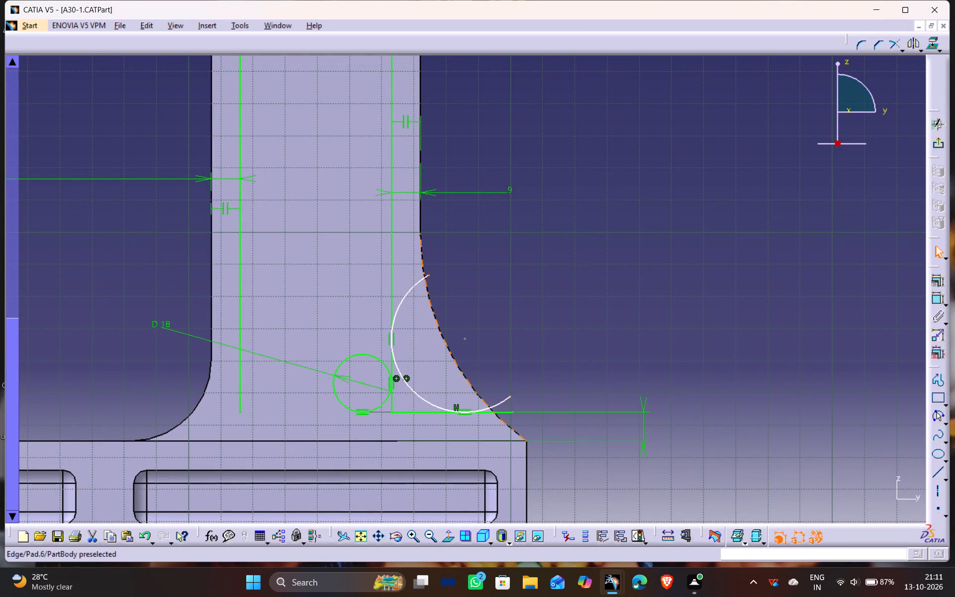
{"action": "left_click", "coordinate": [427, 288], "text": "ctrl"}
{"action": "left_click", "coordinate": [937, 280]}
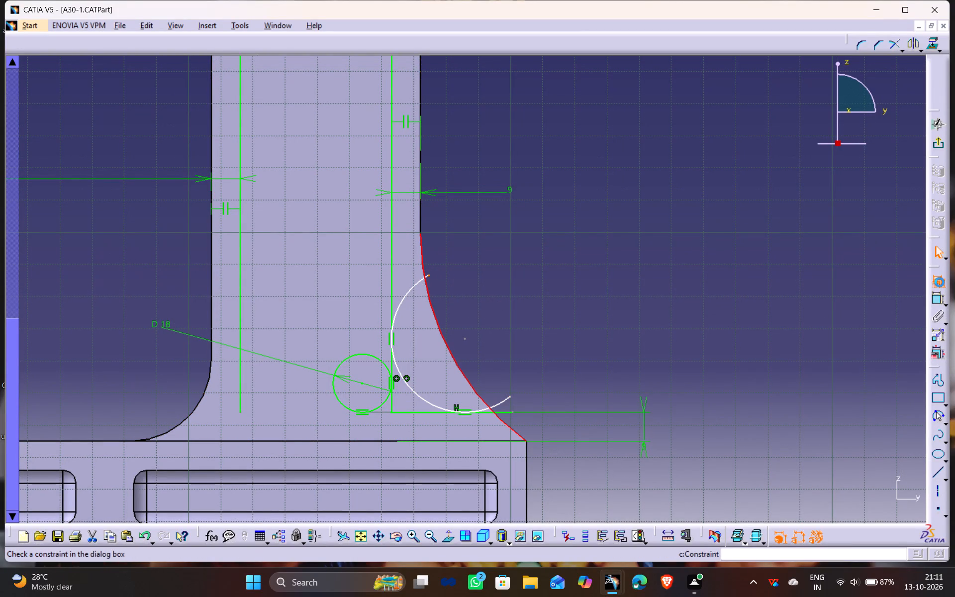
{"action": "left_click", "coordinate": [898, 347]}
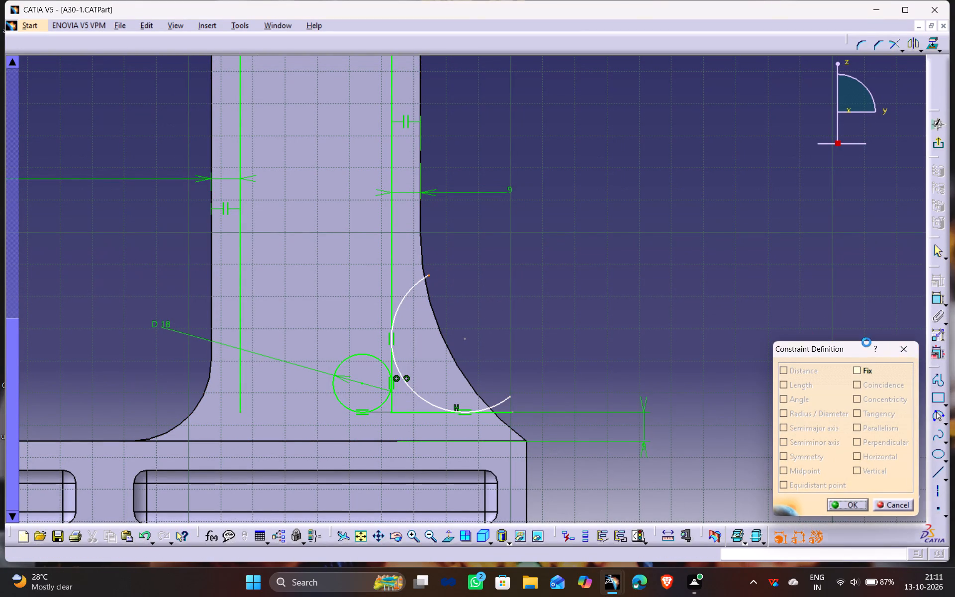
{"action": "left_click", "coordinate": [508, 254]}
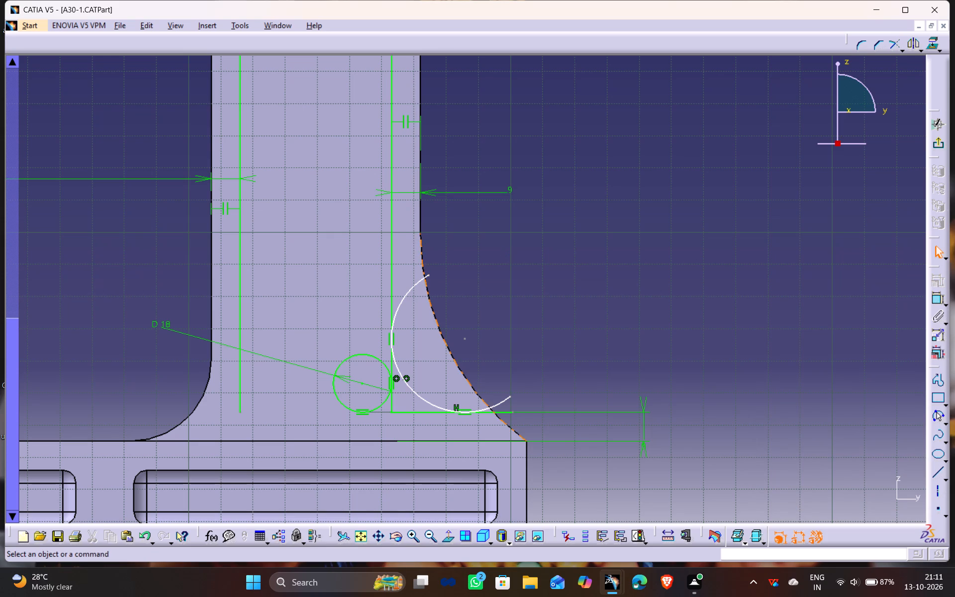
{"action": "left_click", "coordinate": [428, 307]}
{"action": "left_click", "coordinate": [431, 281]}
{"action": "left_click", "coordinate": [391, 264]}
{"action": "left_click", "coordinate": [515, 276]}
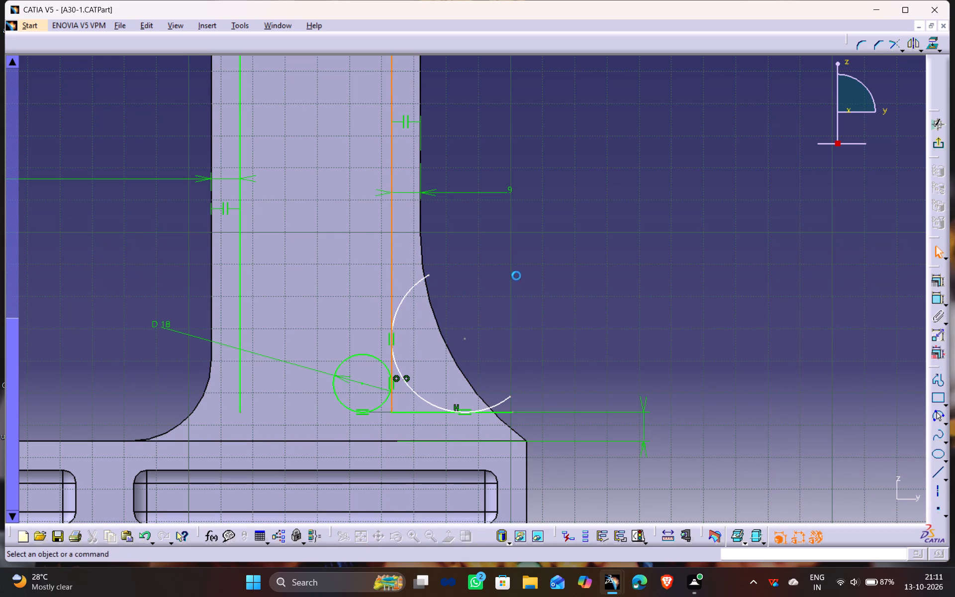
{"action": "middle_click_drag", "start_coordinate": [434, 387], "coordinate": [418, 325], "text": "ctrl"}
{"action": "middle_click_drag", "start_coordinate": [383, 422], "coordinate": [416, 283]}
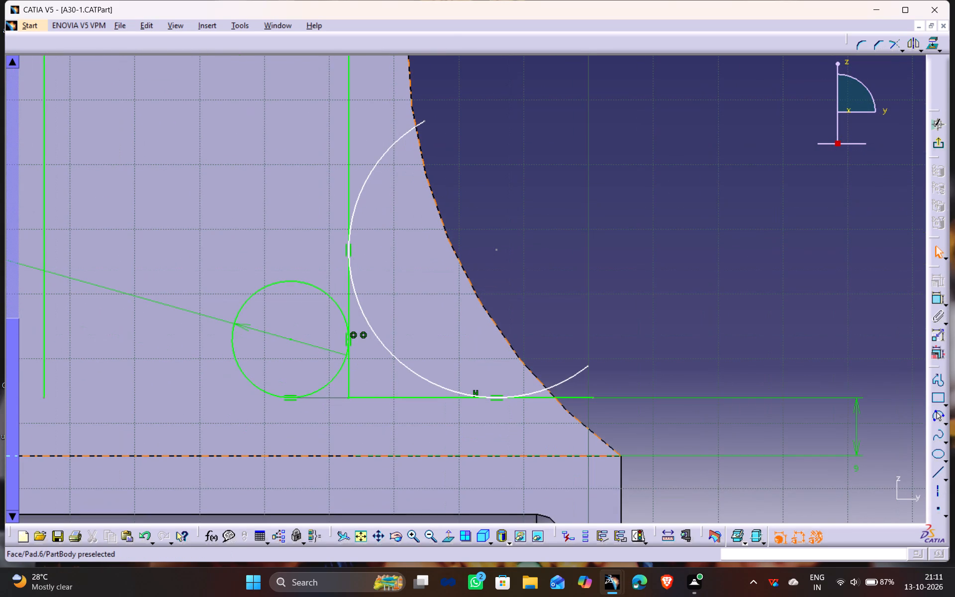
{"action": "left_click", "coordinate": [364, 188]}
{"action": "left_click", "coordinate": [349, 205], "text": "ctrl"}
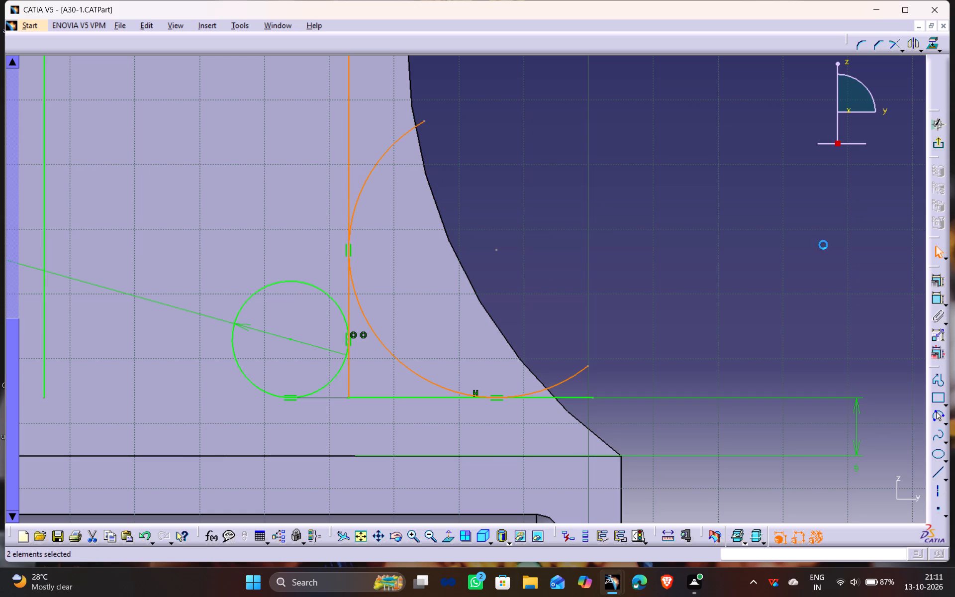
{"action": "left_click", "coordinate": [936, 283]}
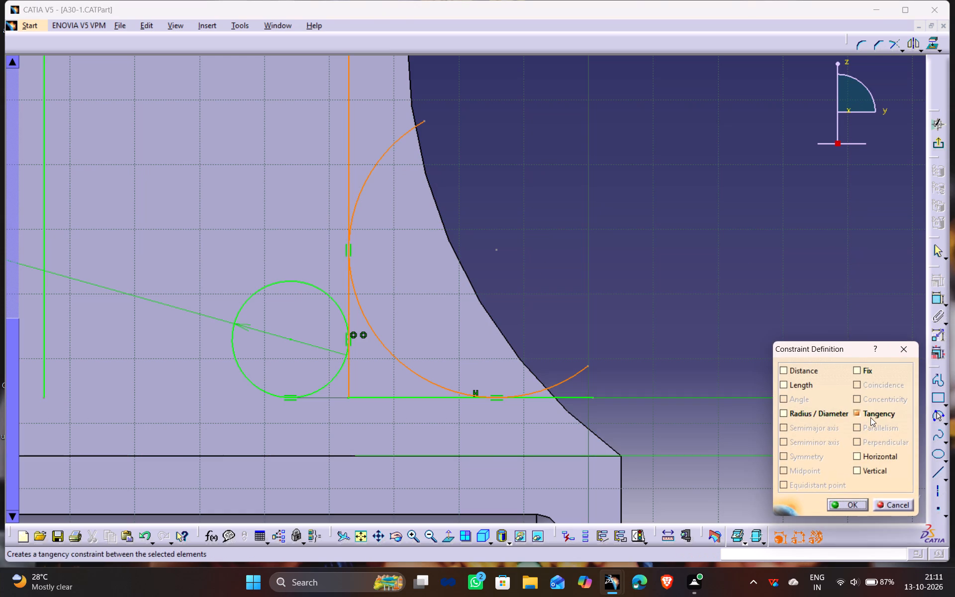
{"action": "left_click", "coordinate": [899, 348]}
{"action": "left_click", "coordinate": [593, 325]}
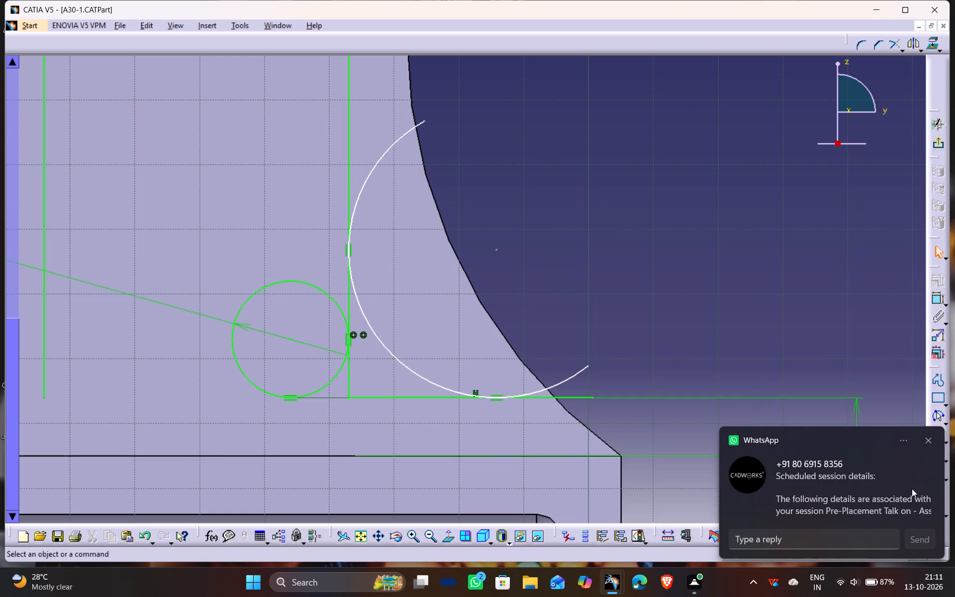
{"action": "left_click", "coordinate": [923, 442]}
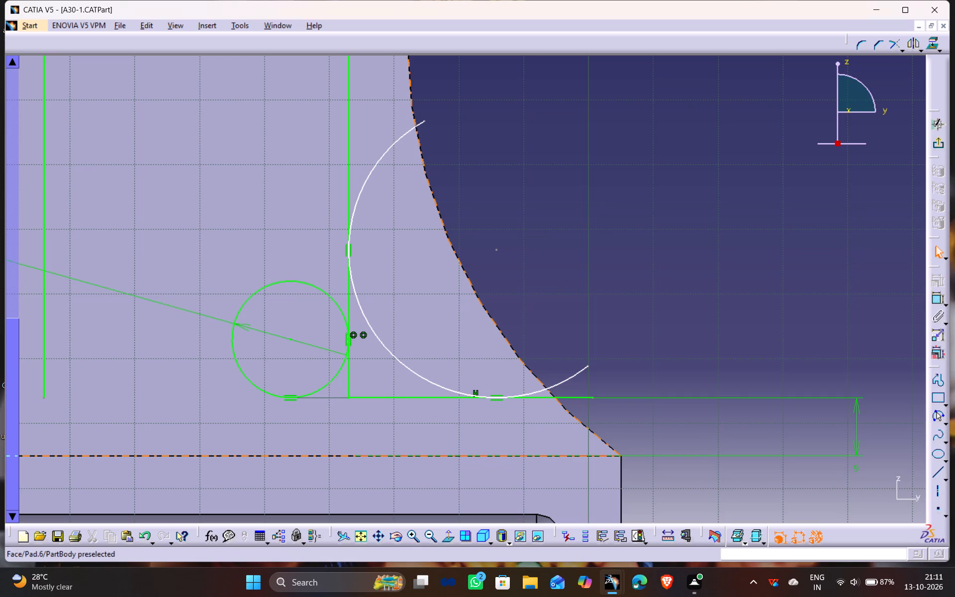
Dimension the radius of the arc beside the arm's flared edge.
{"action": "left_click", "coordinate": [410, 369]}
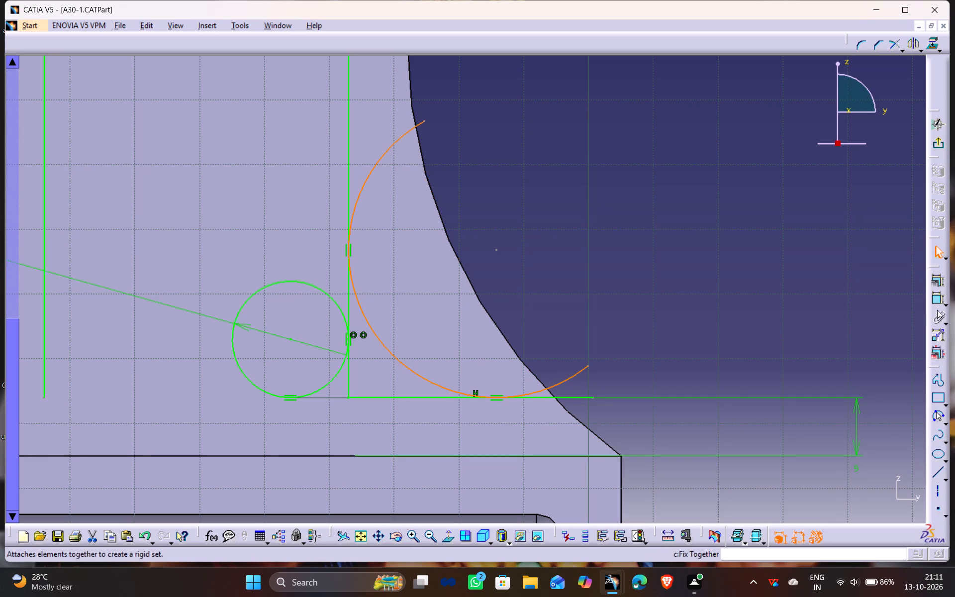
{"action": "left_click", "coordinate": [937, 300]}
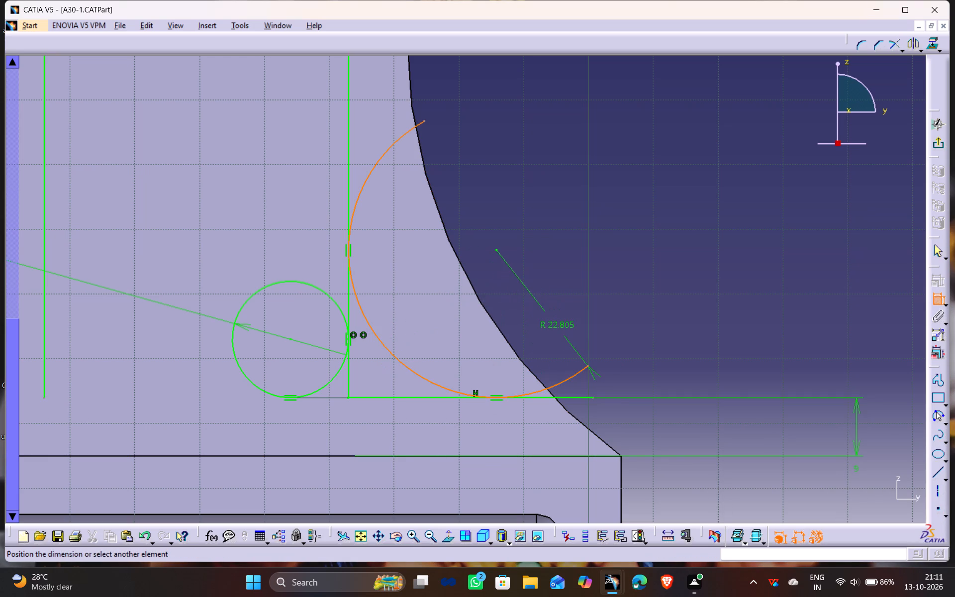
{"action": "left_click", "coordinate": [591, 287]}
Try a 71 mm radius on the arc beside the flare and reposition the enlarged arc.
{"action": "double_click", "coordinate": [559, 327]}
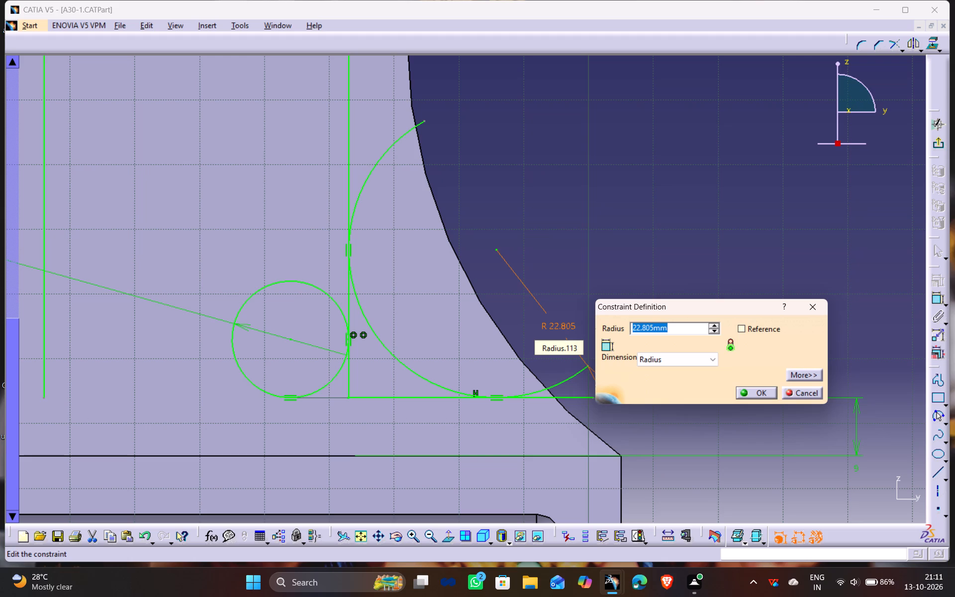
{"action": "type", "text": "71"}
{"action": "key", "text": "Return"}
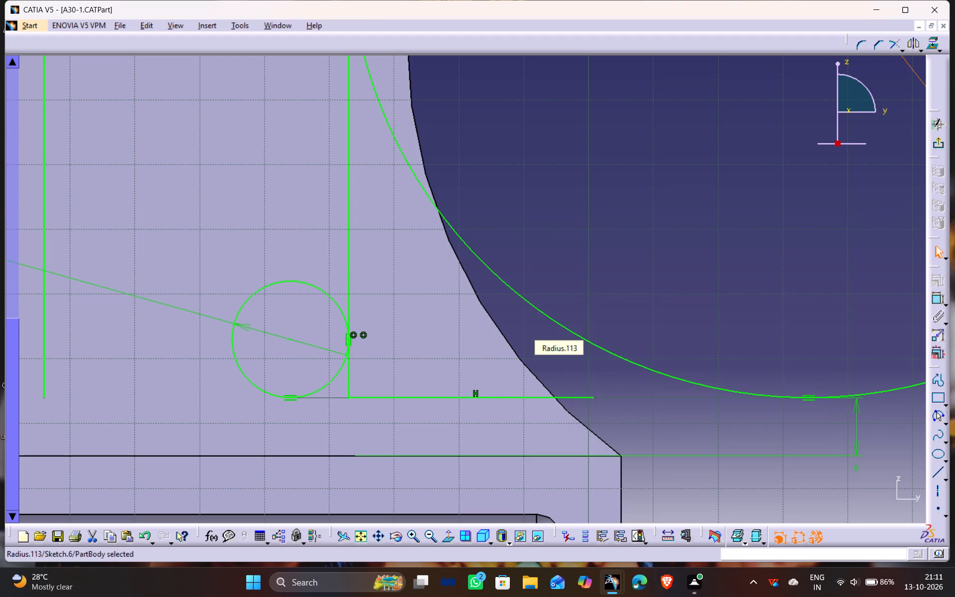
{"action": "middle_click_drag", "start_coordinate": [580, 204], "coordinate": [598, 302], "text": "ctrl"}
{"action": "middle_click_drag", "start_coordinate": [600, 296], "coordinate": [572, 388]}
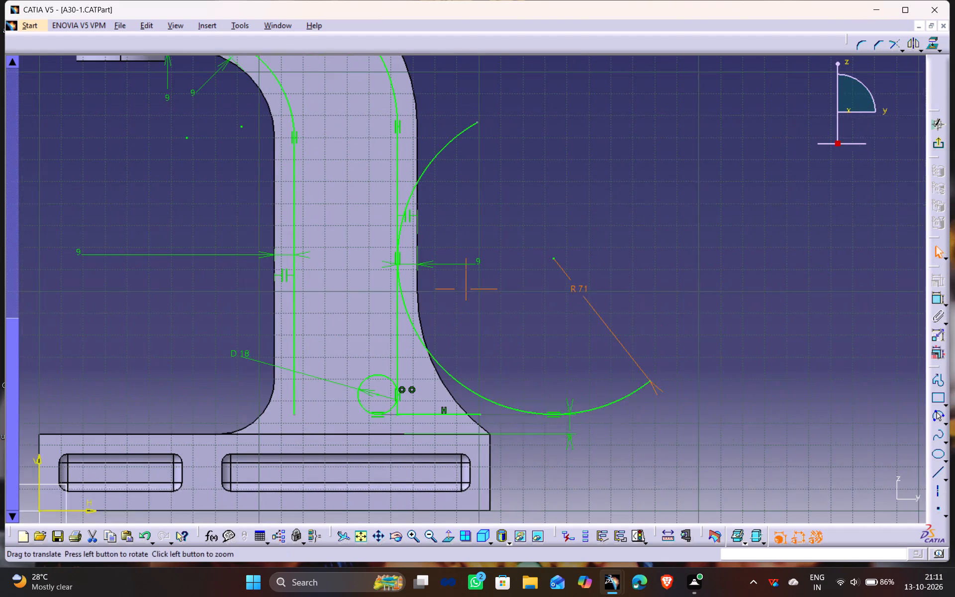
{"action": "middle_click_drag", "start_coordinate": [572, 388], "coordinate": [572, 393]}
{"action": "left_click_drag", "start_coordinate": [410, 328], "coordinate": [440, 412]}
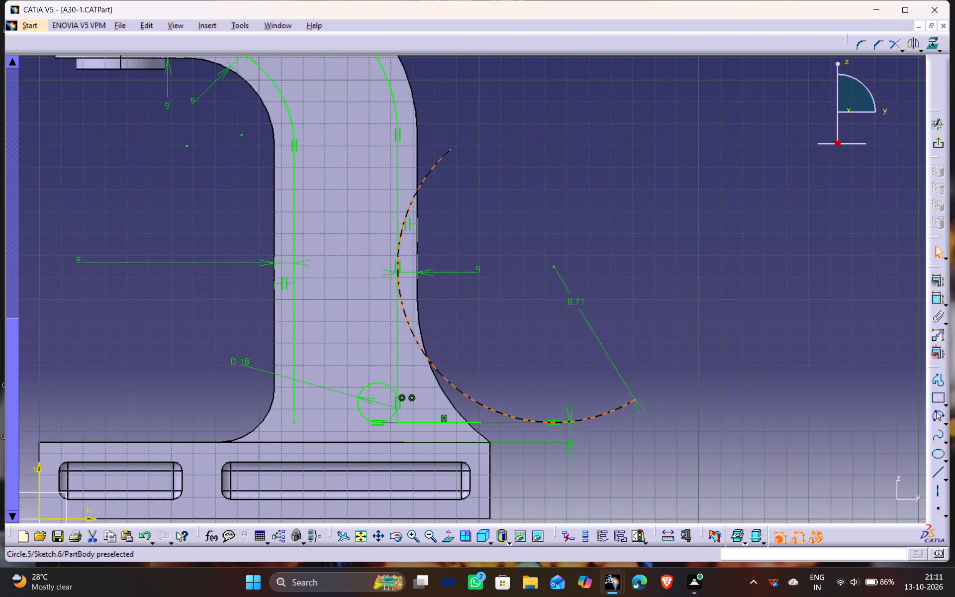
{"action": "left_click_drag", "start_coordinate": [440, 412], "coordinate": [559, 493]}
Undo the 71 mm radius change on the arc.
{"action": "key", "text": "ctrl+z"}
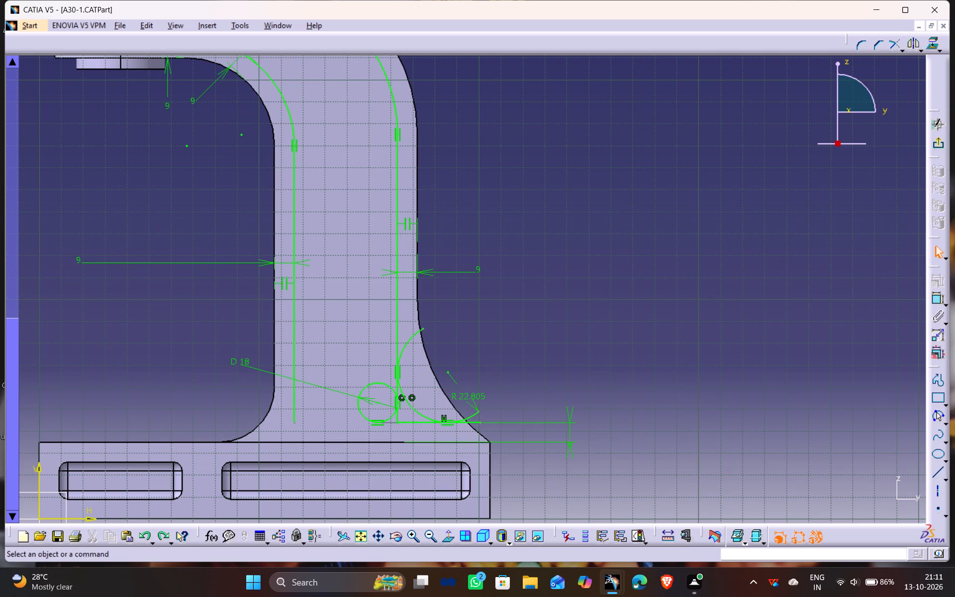
Quick Trim the arc's excess above its tangency with the outer vertical line and beyond its tangency with the short horizontal line.
{"action": "middle_click_drag", "start_coordinate": [535, 507], "coordinate": [506, 421], "text": "ctrl"}
{"action": "middle_click_drag", "start_coordinate": [409, 499], "coordinate": [535, 236]}
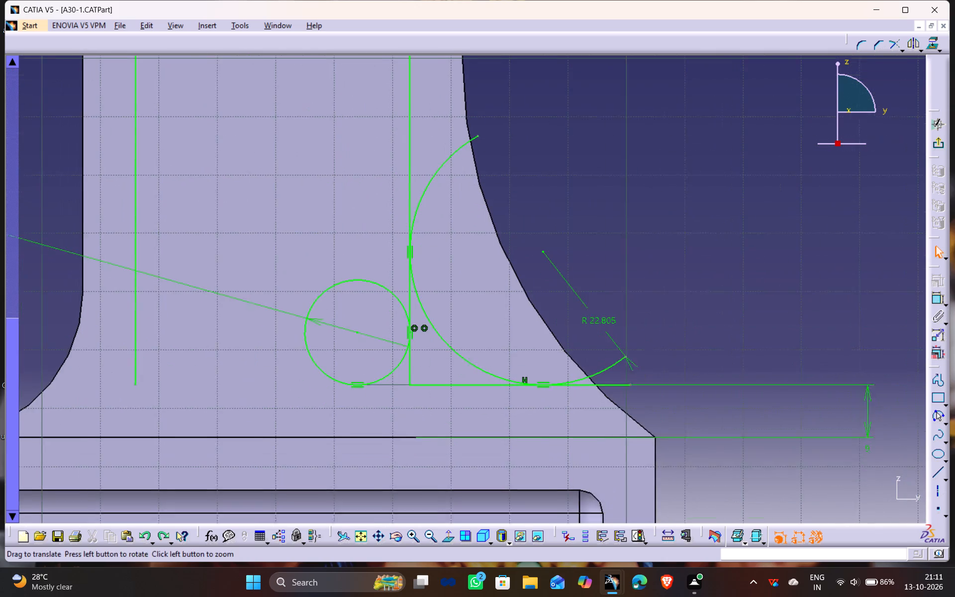
{"action": "middle_click_drag", "start_coordinate": [535, 236], "coordinate": [536, 233]}
{"action": "middle_click_drag", "start_coordinate": [534, 204], "coordinate": [550, 240], "text": "ctrl"}
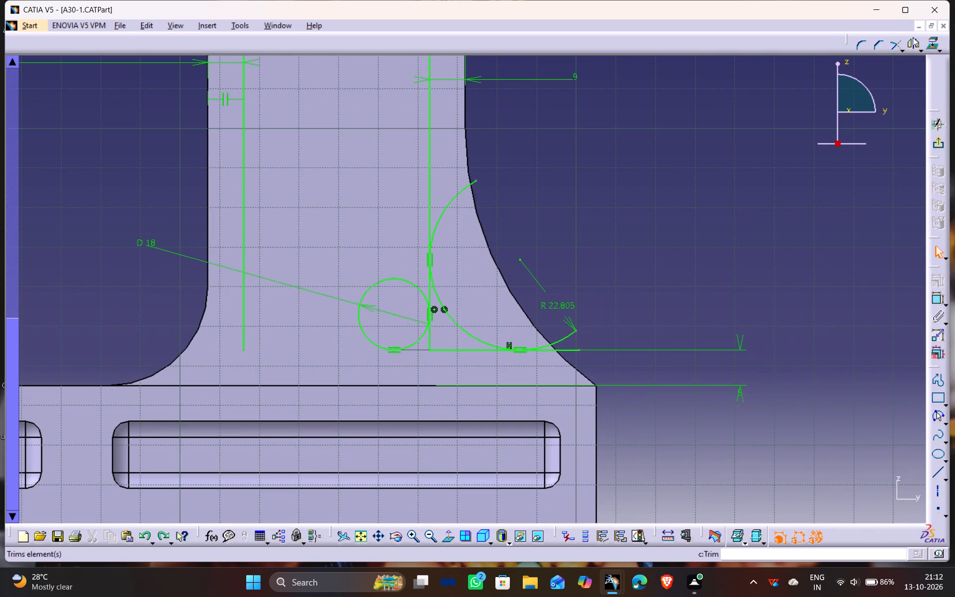
{"action": "left_click", "coordinate": [902, 52]}
{"action": "left_click", "coordinate": [914, 105]}
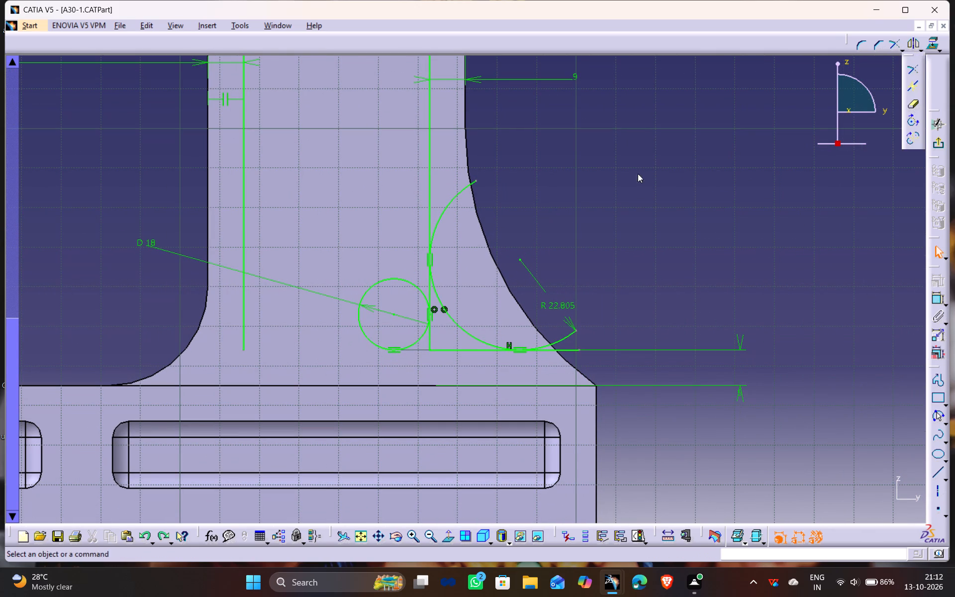
{"action": "left_click", "coordinate": [451, 201]}
{"action": "left_click", "coordinate": [519, 212]}
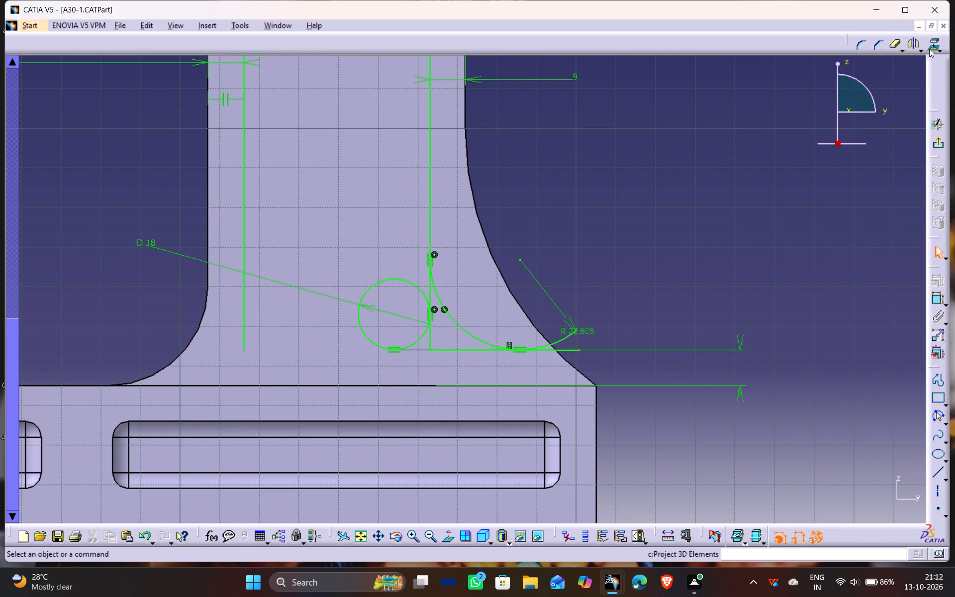
{"action": "left_click", "coordinate": [896, 42]}
{"action": "left_click", "coordinate": [565, 336]}
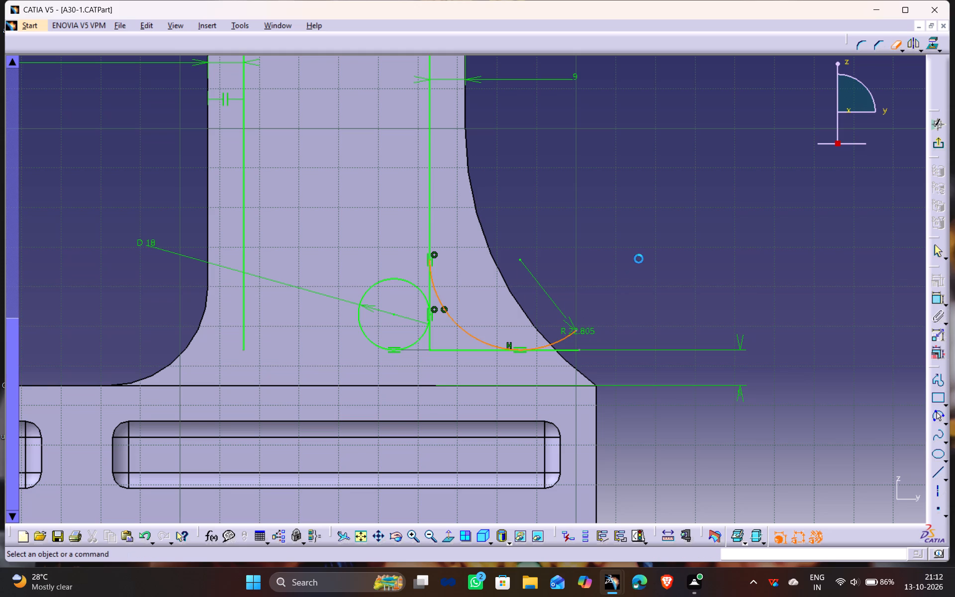
{"action": "left_click", "coordinate": [639, 259]}
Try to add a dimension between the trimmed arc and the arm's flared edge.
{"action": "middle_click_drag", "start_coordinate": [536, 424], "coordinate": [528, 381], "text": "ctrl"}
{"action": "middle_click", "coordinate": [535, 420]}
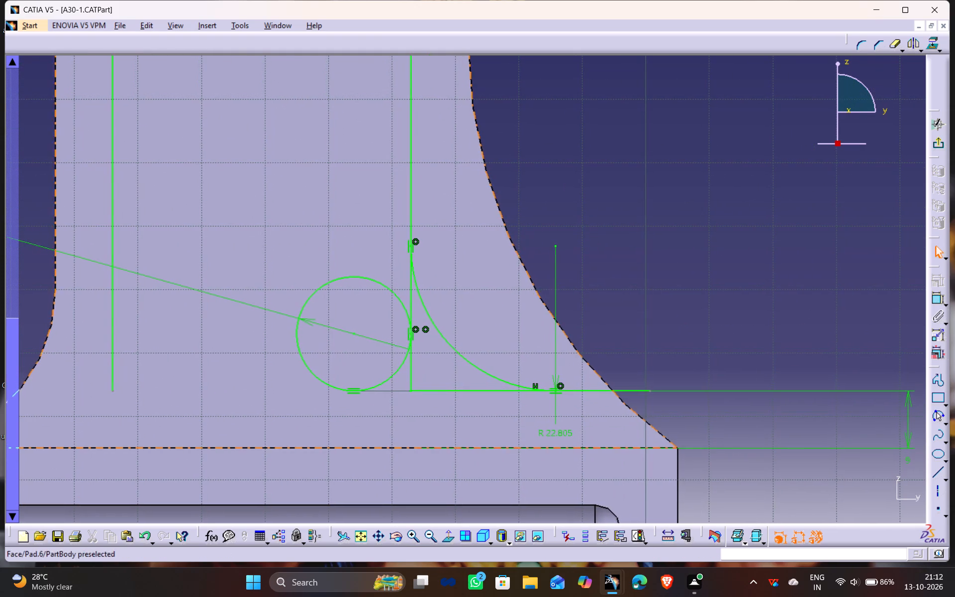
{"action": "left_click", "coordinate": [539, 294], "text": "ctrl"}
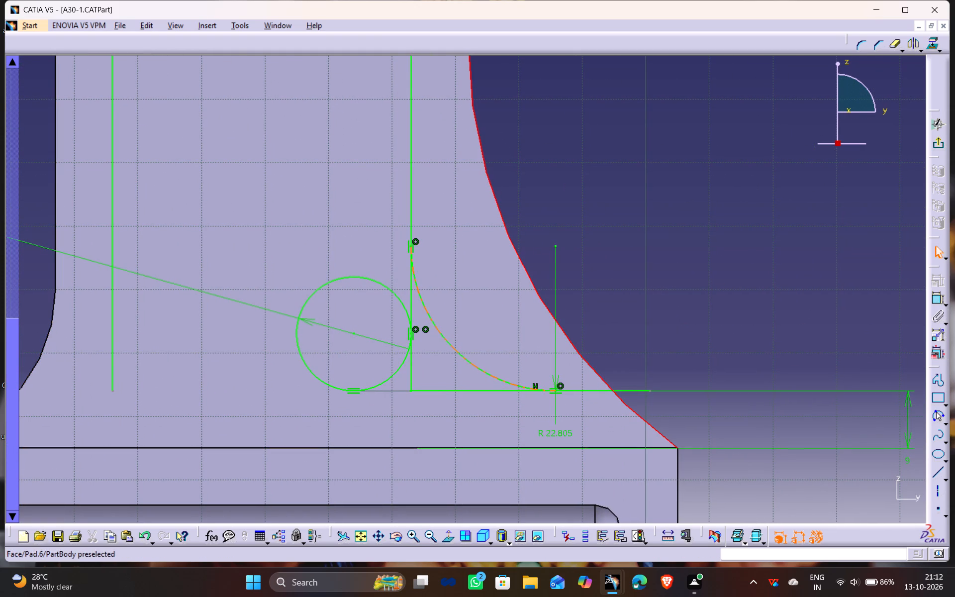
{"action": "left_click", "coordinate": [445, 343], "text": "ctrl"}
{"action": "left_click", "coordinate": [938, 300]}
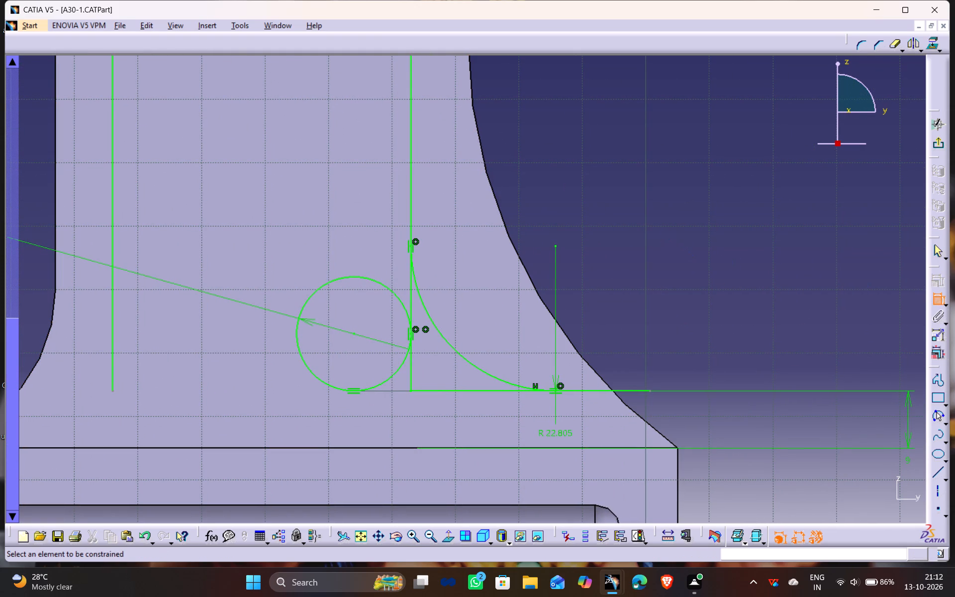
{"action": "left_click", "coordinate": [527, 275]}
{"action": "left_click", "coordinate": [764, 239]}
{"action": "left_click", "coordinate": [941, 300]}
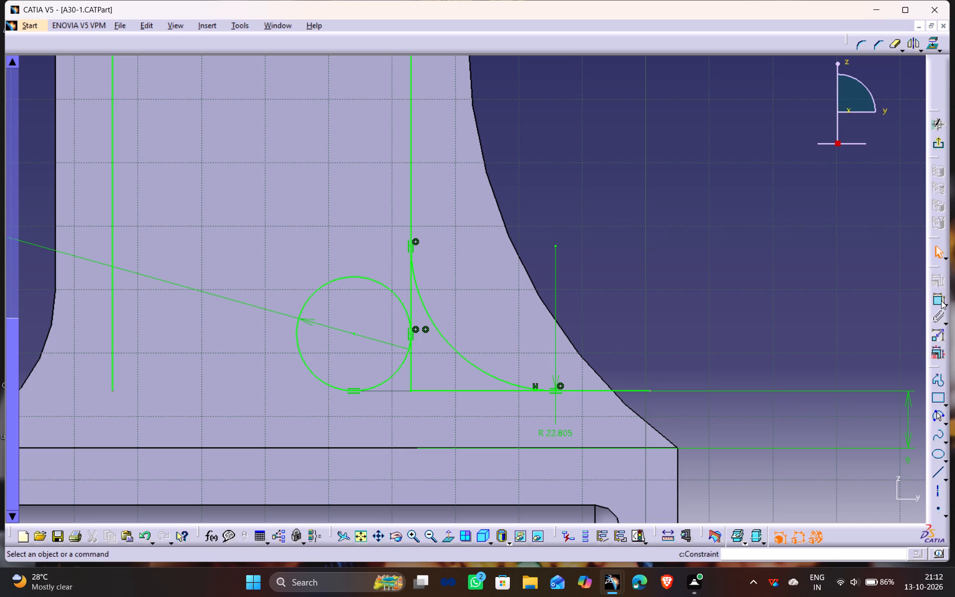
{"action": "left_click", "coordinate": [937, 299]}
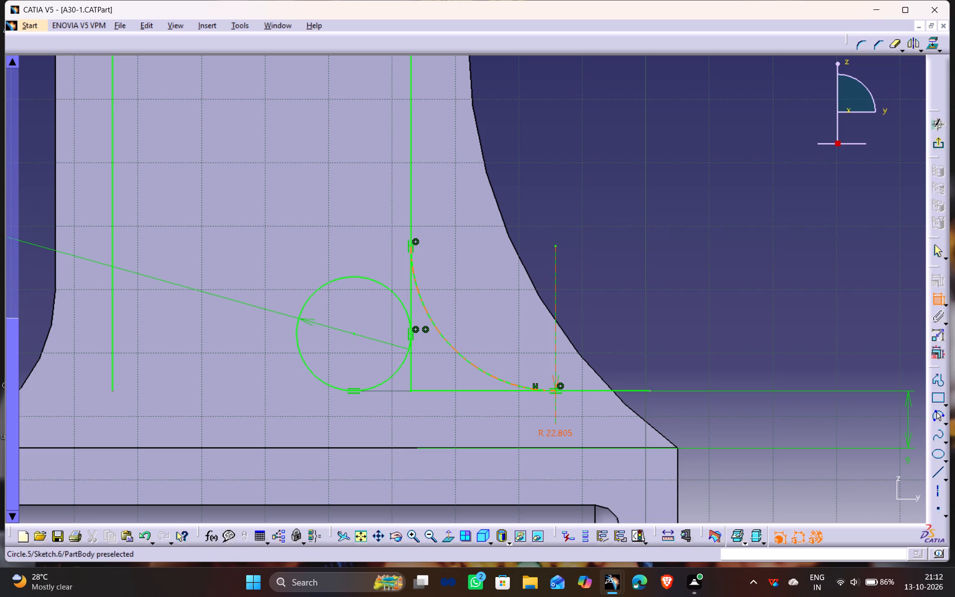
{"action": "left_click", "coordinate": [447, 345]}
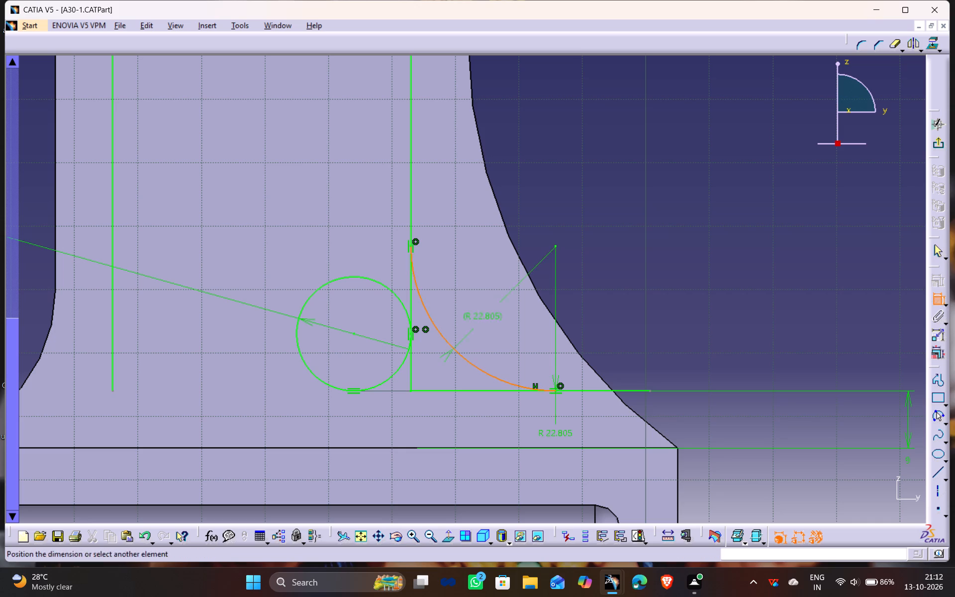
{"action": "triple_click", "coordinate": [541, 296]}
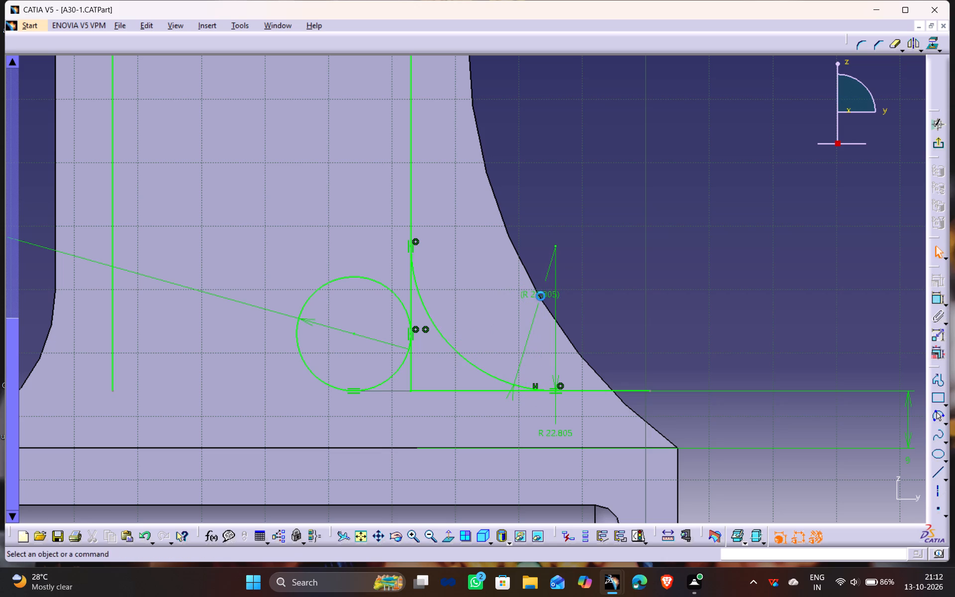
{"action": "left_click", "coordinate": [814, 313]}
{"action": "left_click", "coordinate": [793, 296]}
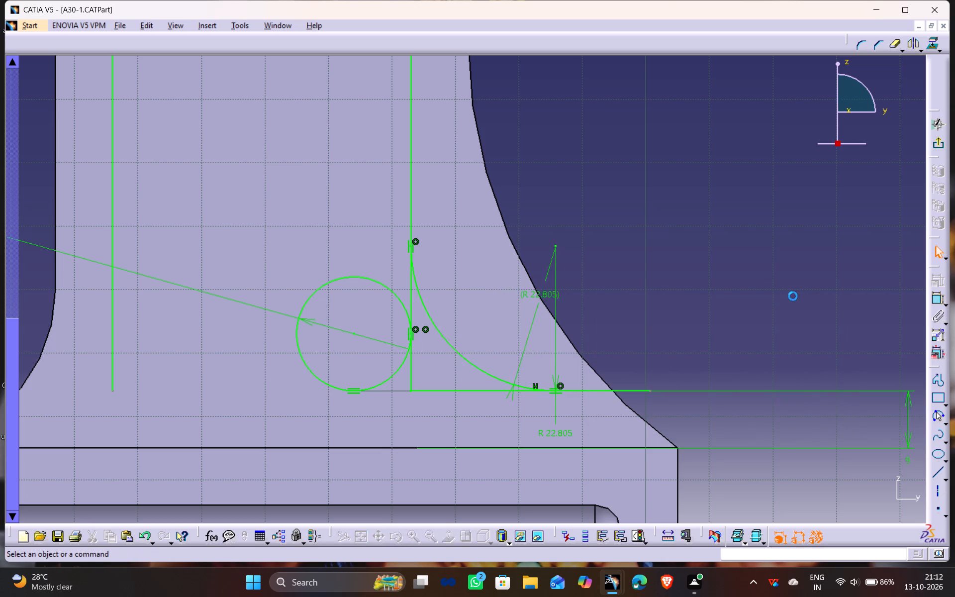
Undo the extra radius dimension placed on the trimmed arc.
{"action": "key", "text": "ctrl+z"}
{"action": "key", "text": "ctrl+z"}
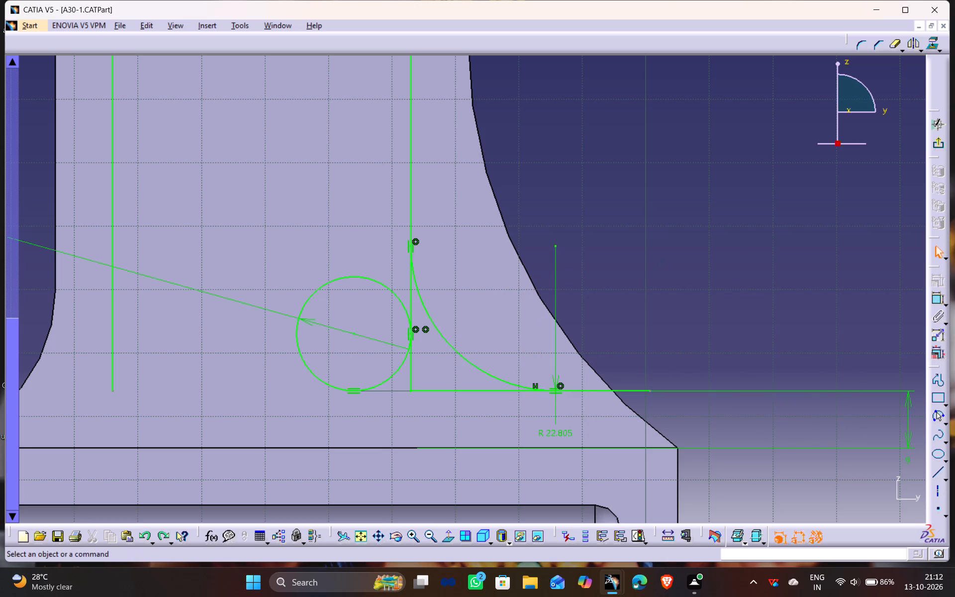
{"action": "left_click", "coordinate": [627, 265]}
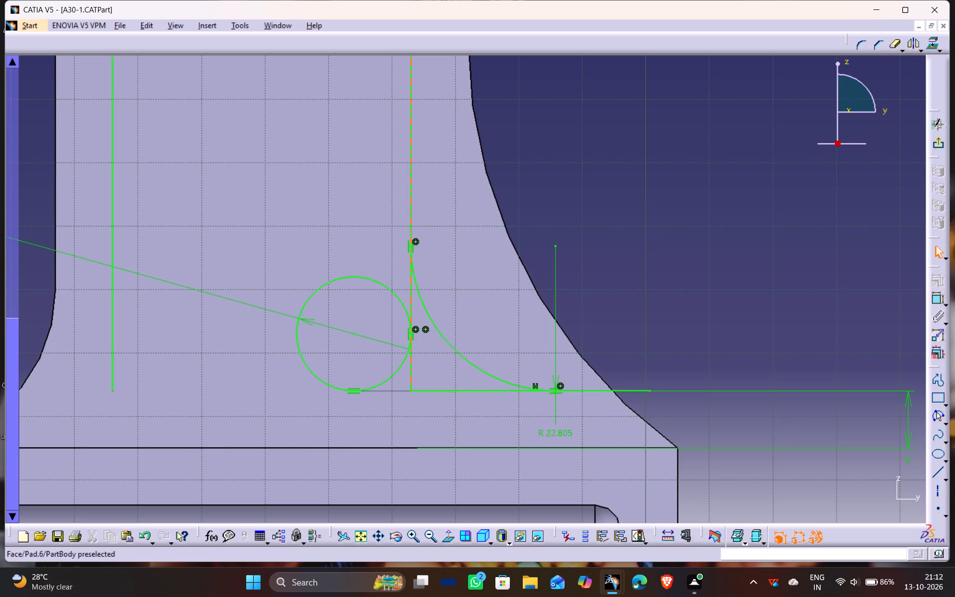
Quick Trim the outer vertical line below the arc's tangency point, removing both the segment beside the circle and the leftover stub.
{"action": "left_click", "coordinate": [895, 46]}
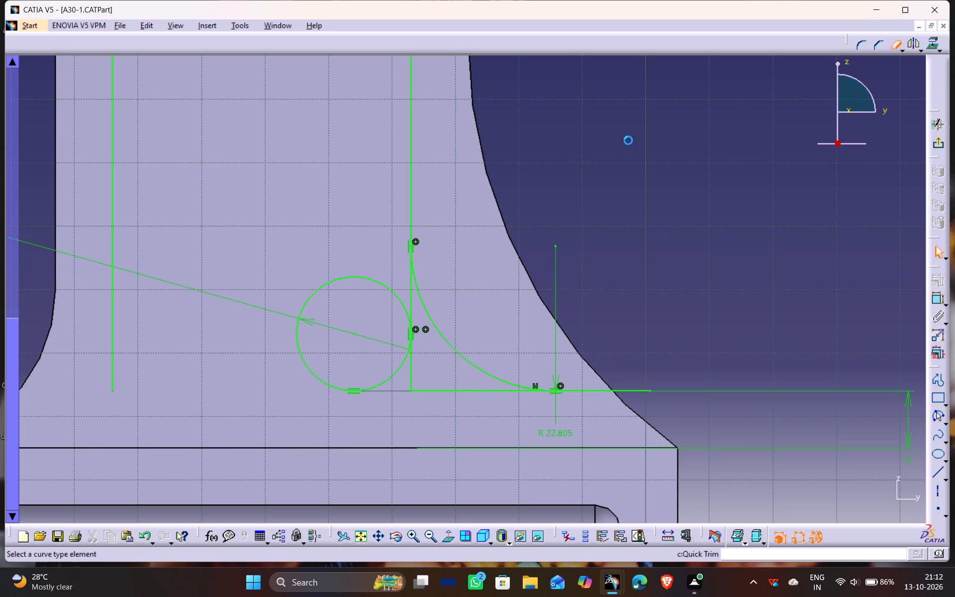
{"action": "left_click", "coordinate": [410, 300]}
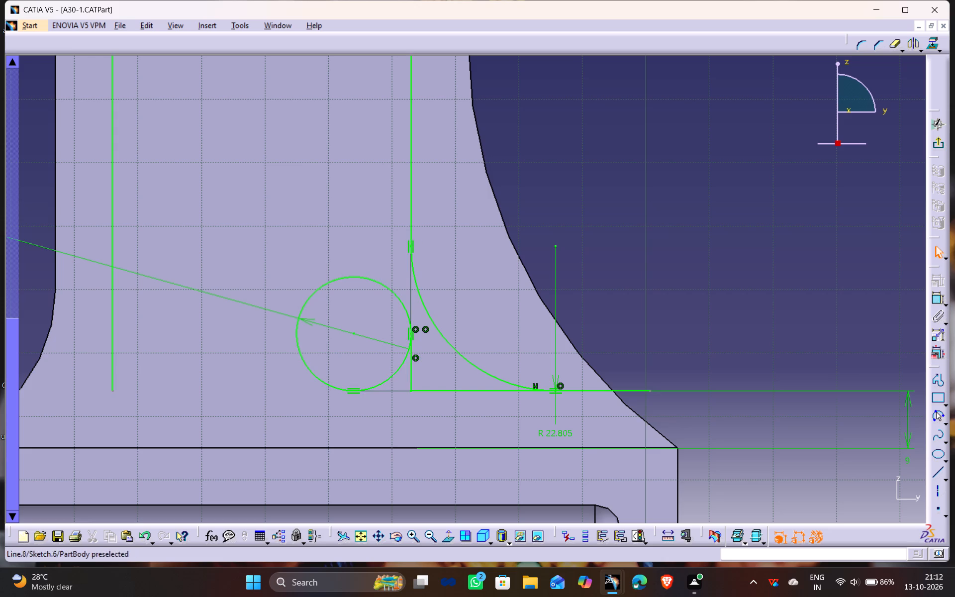
{"action": "left_click", "coordinate": [411, 374]}
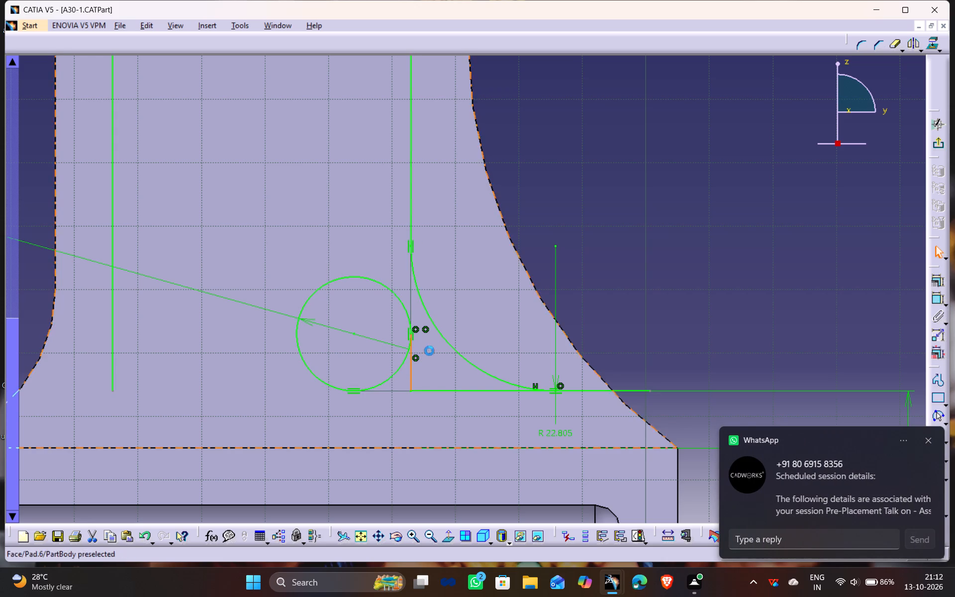
{"action": "left_click", "coordinate": [889, 45]}
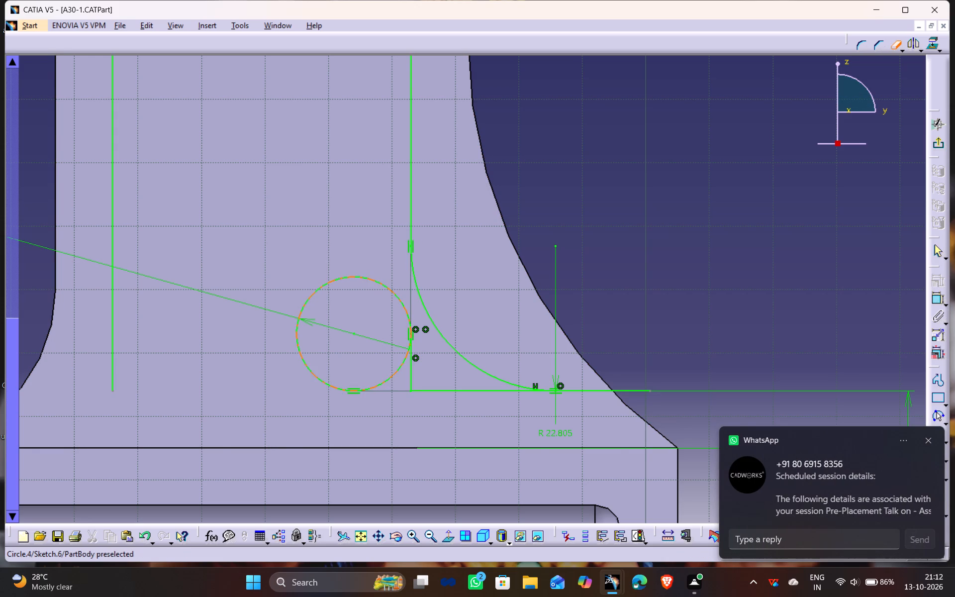
{"action": "left_click", "coordinate": [412, 371]}
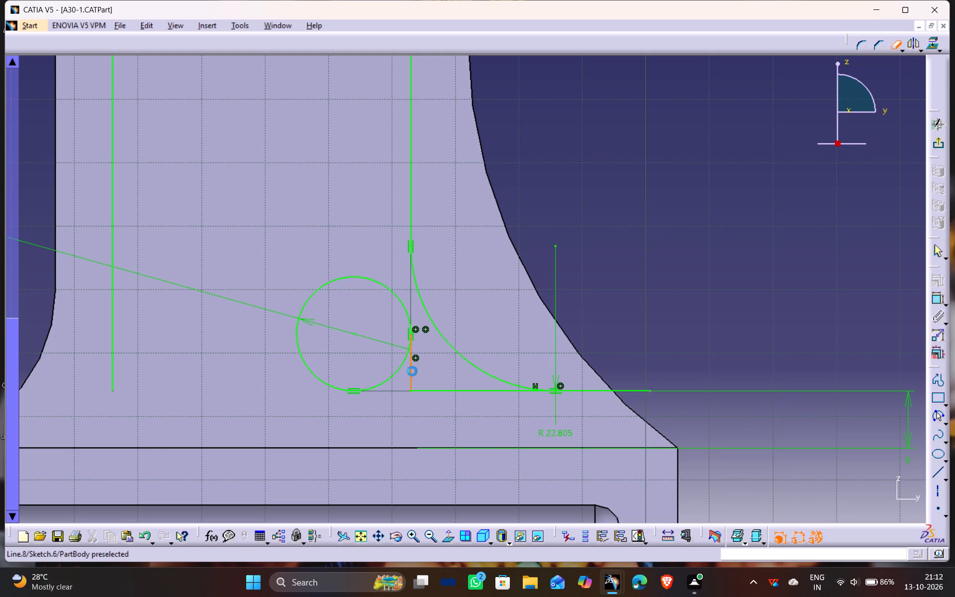
{"action": "left_click", "coordinate": [671, 208]}
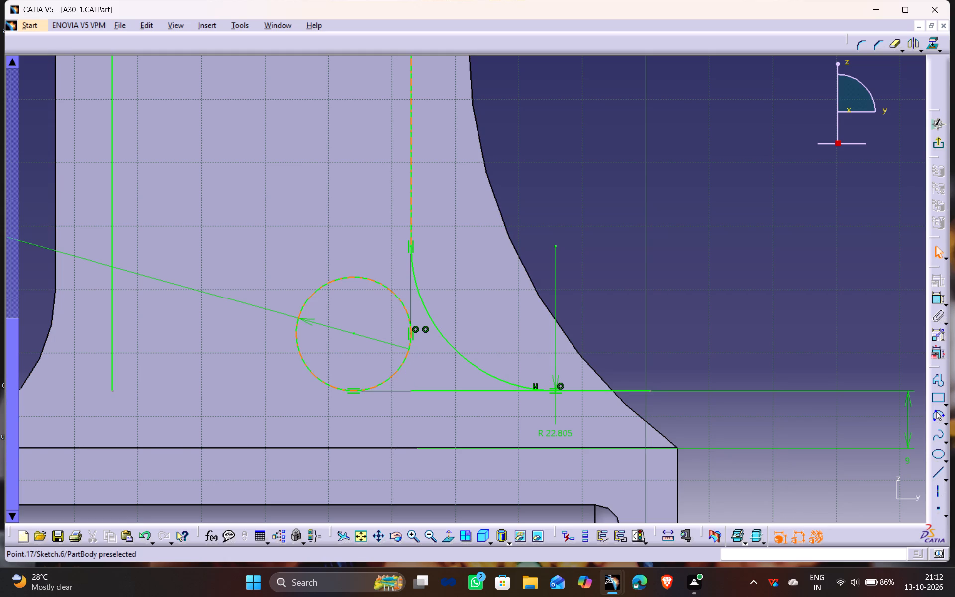
Delete the tangency constraint between the 18 mm circle and the outer vertical line.
{"action": "left_click", "coordinate": [407, 330]}
{"action": "key", "text": "Delete"}
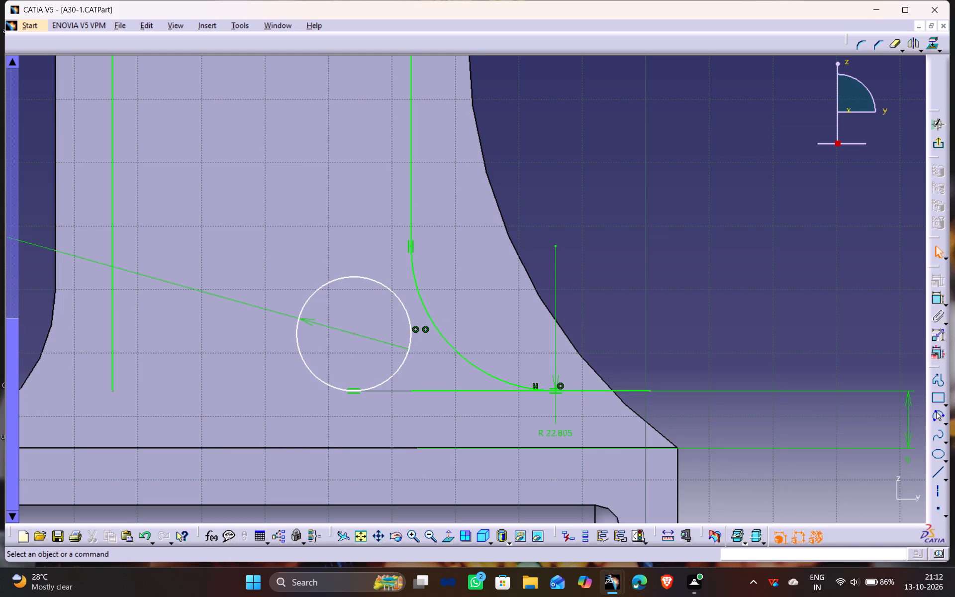
Apply a Tangency constraint between the 18 mm circle and the trimmed arc.
{"action": "left_click", "coordinate": [405, 310]}
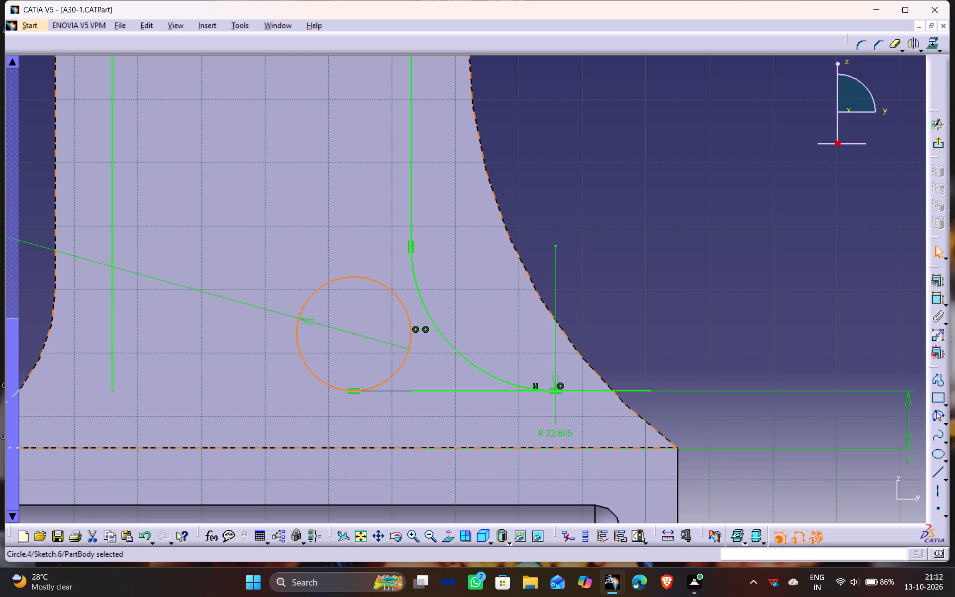
{"action": "left_click", "coordinate": [437, 333], "text": "ctrl"}
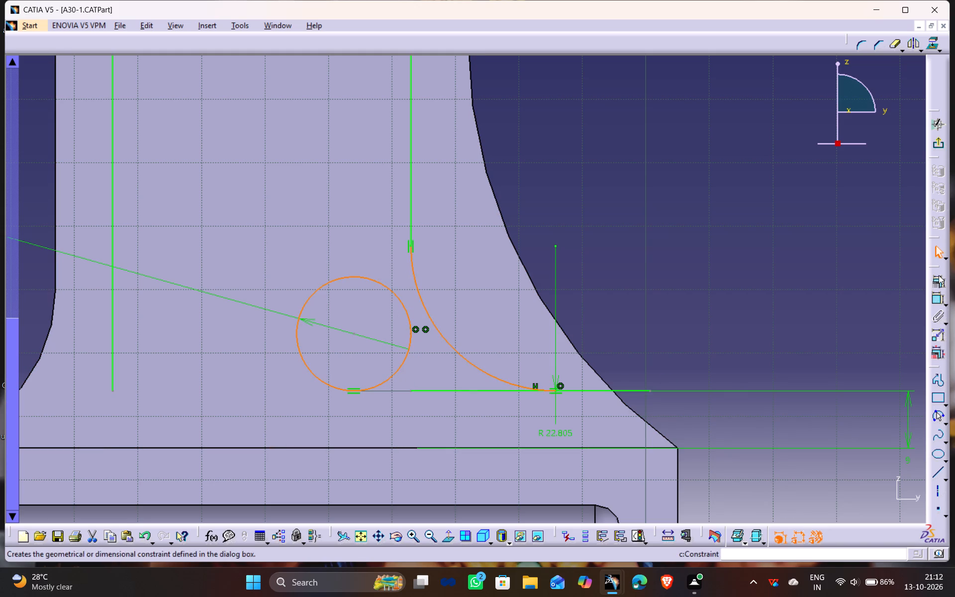
{"action": "left_click", "coordinate": [936, 281]}
{"action": "left_click", "coordinate": [873, 384]}
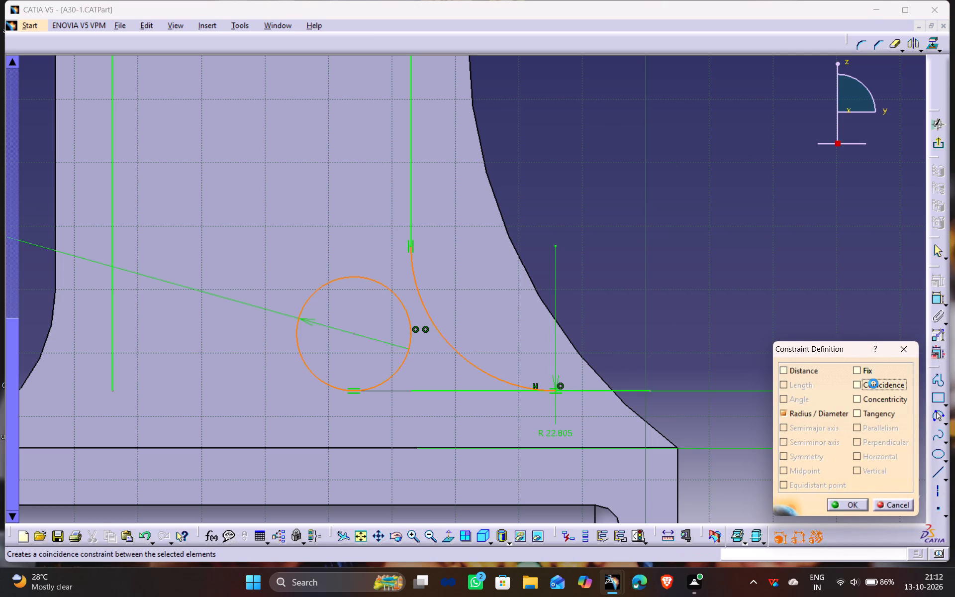
{"action": "left_click", "coordinate": [873, 384]}
{"action": "left_click", "coordinate": [885, 402]}
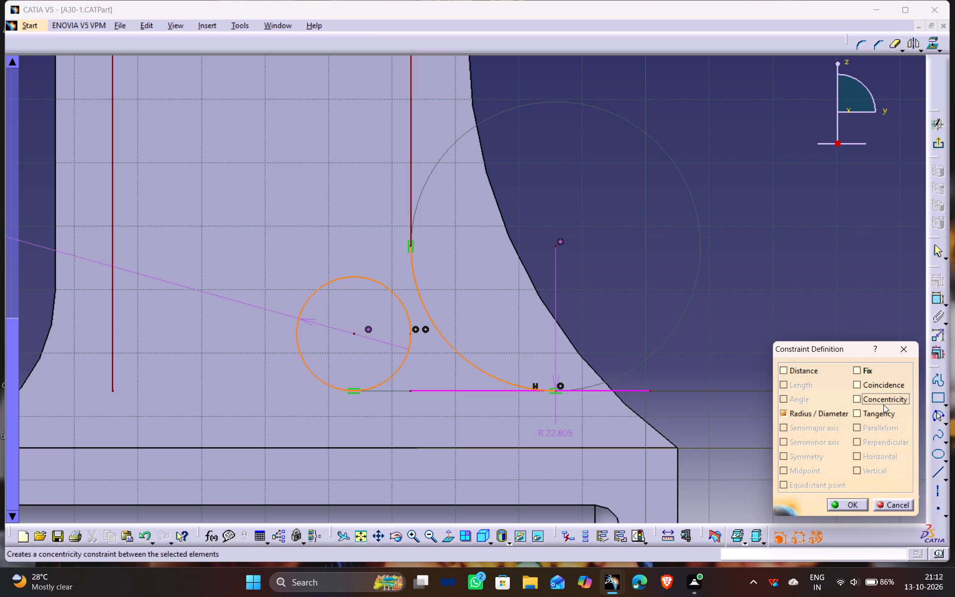
{"action": "left_click", "coordinate": [883, 403]}
{"action": "left_click", "coordinate": [874, 412]}
{"action": "left_click", "coordinate": [848, 510]}
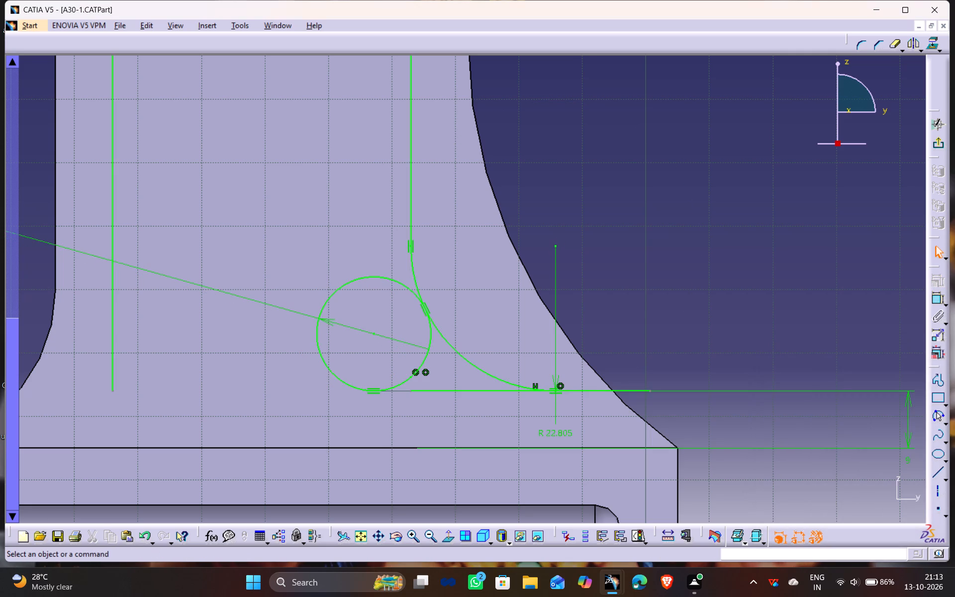
{"action": "left_click", "coordinate": [686, 218]}
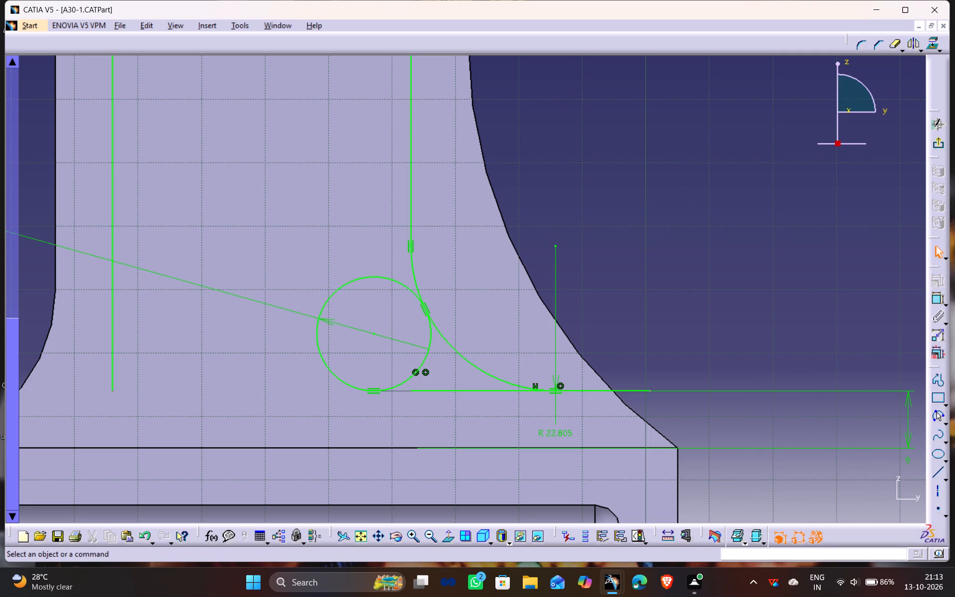
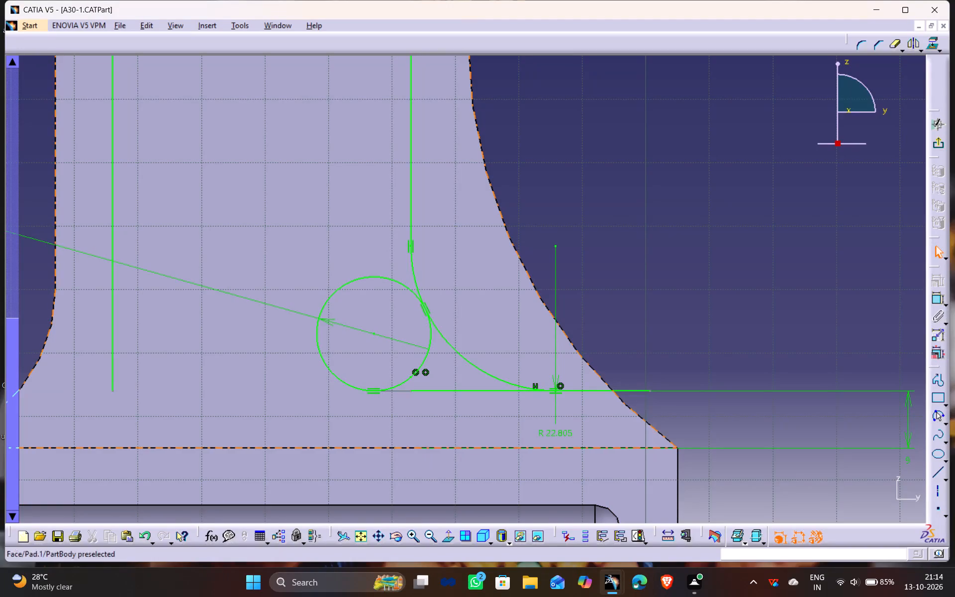
Delete the tangency constraint between the trimmed arc and the lower horizontal line.
{"action": "left_click", "coordinate": [552, 393]}
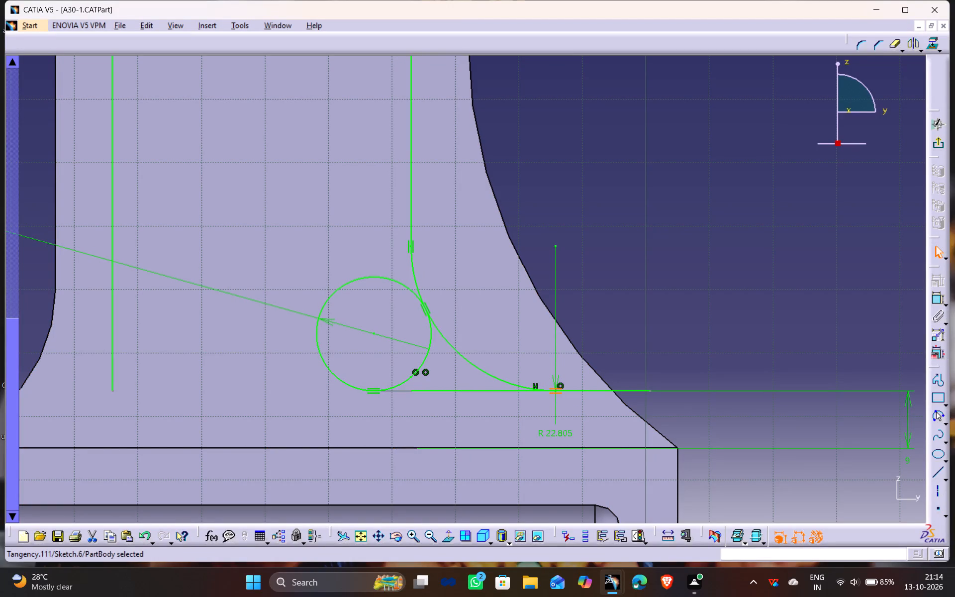
{"action": "key", "text": "Delete"}
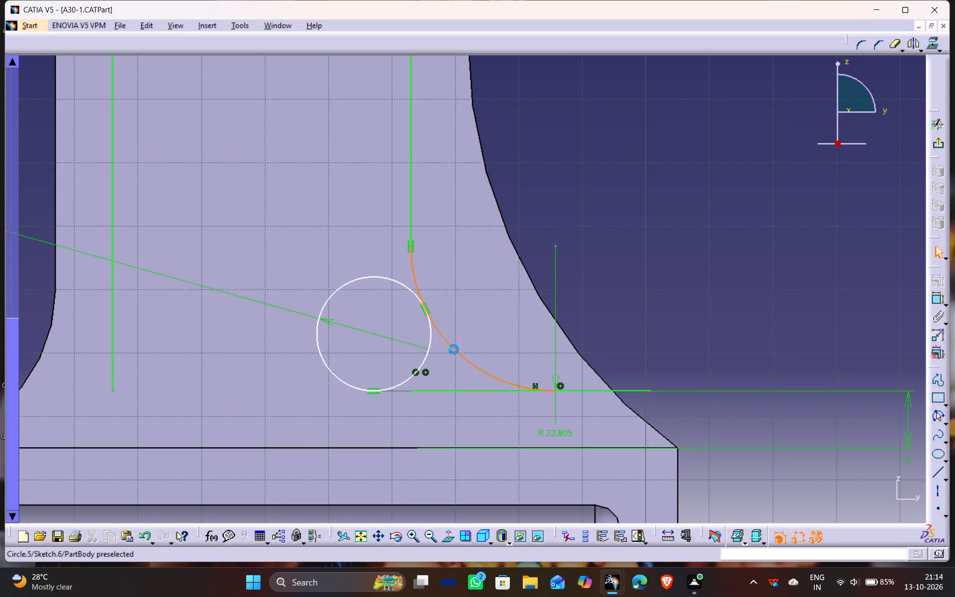
Set the trimmed arc's radius to 71 mm.
{"action": "left_click", "coordinate": [454, 349]}
{"action": "double_click", "coordinate": [545, 432]}
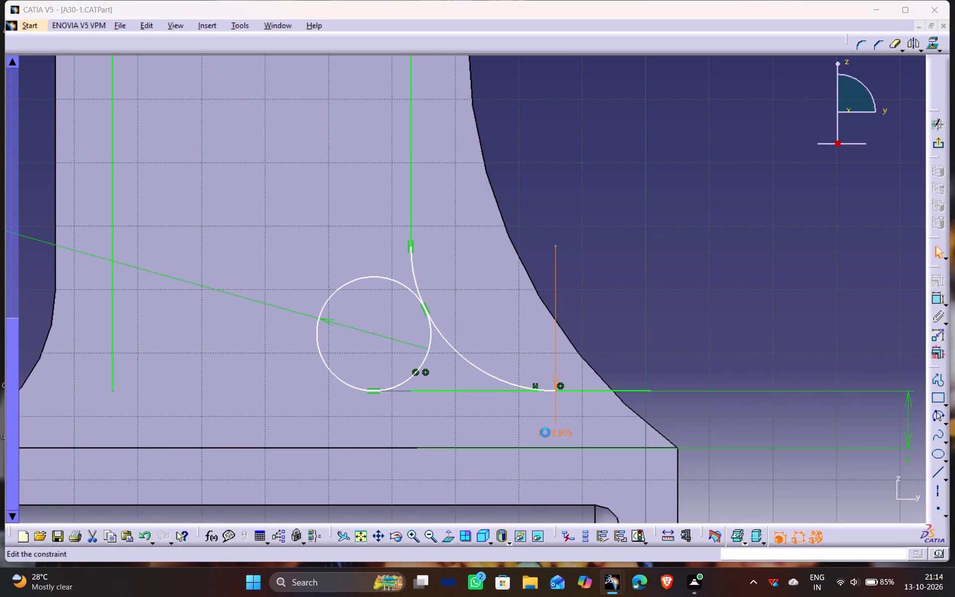
{"action": "type", "text": "71"}
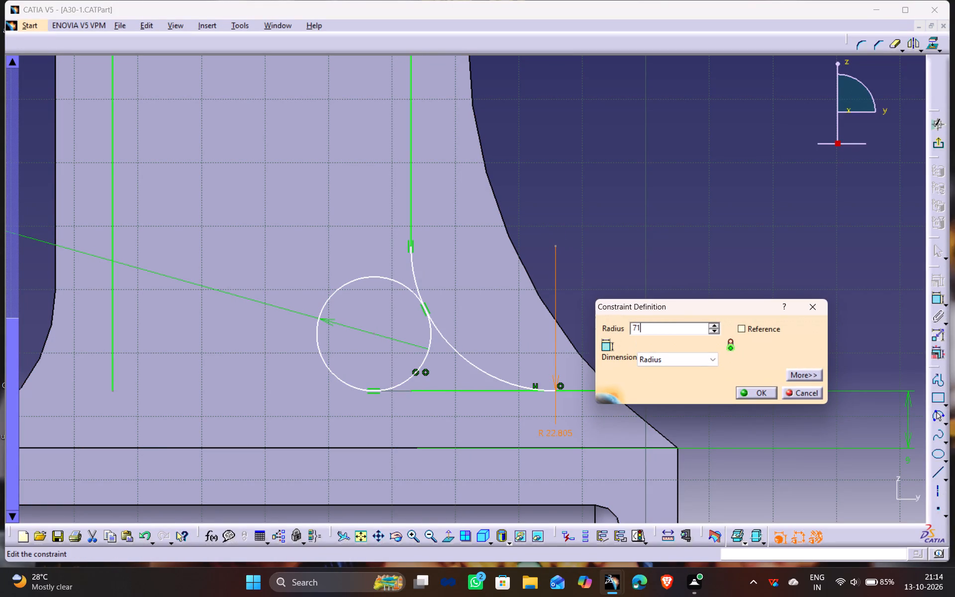
{"action": "key", "text": "Return"}
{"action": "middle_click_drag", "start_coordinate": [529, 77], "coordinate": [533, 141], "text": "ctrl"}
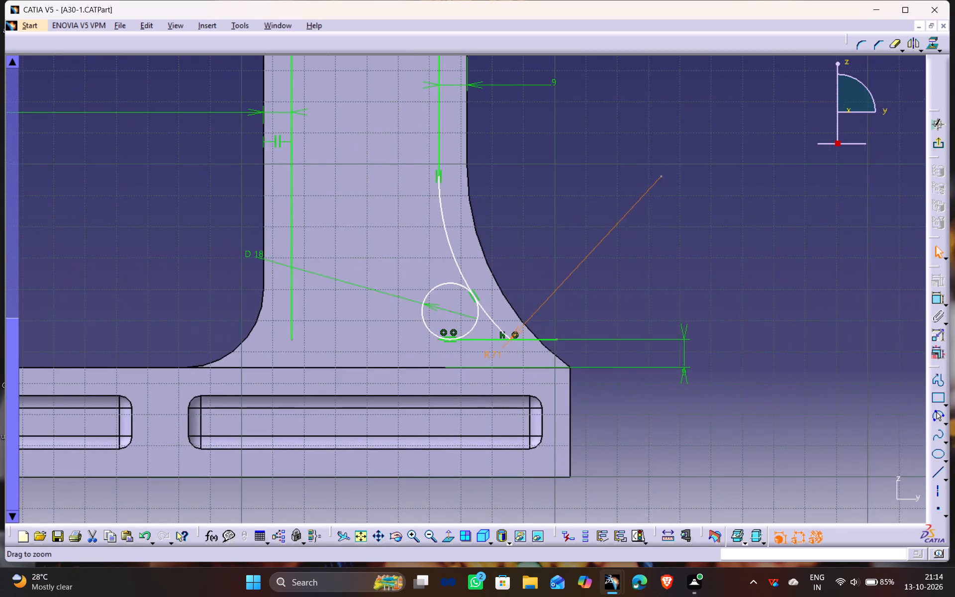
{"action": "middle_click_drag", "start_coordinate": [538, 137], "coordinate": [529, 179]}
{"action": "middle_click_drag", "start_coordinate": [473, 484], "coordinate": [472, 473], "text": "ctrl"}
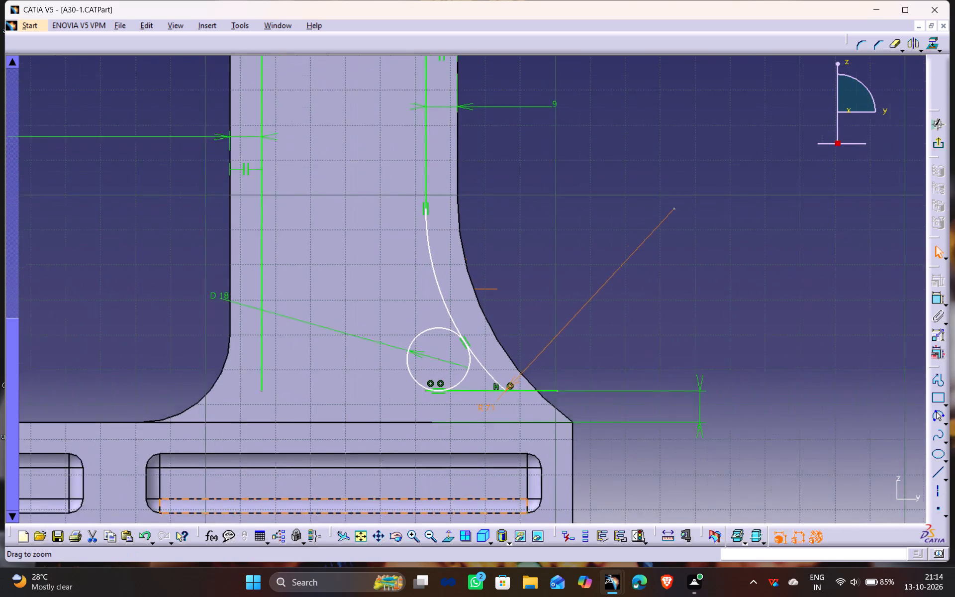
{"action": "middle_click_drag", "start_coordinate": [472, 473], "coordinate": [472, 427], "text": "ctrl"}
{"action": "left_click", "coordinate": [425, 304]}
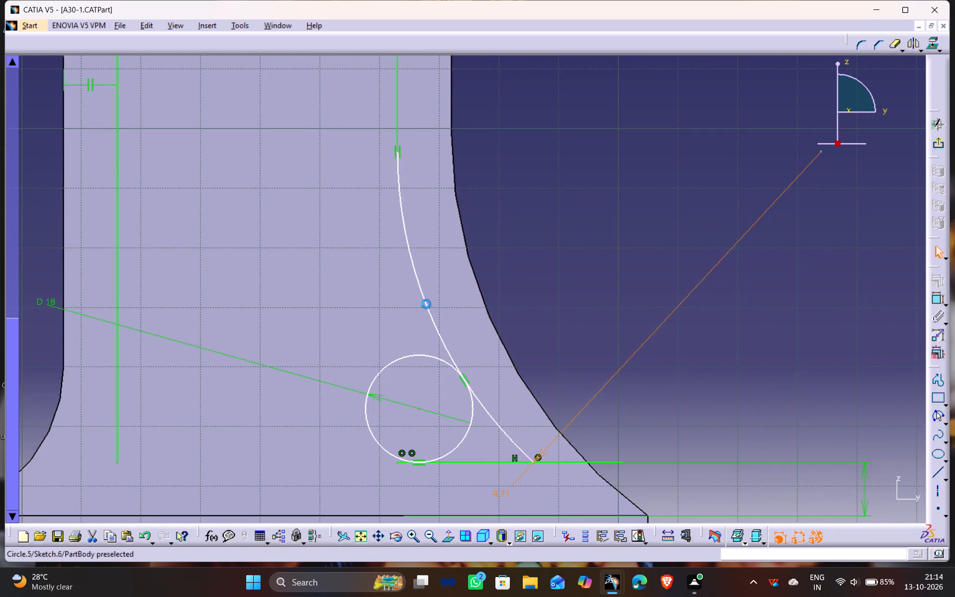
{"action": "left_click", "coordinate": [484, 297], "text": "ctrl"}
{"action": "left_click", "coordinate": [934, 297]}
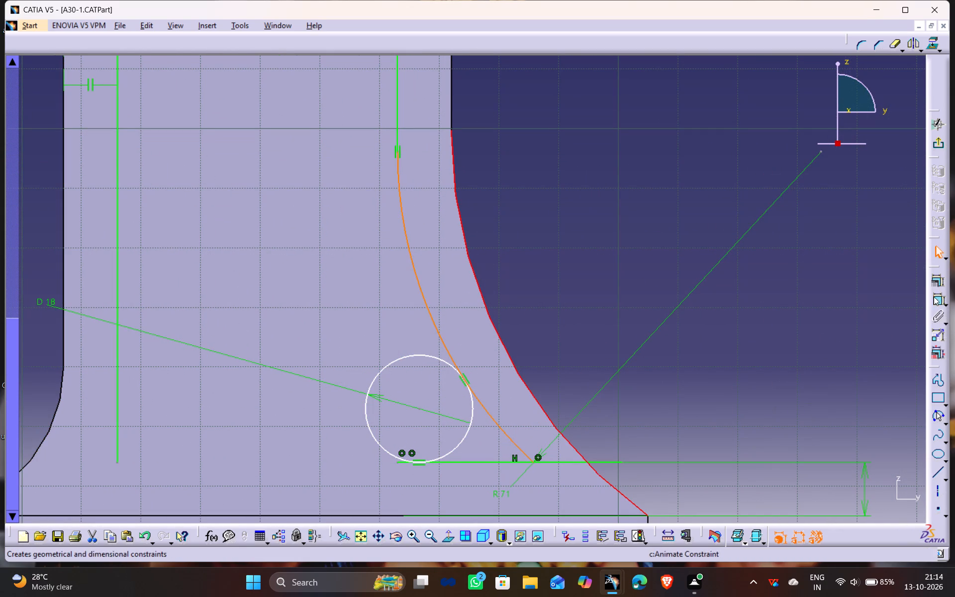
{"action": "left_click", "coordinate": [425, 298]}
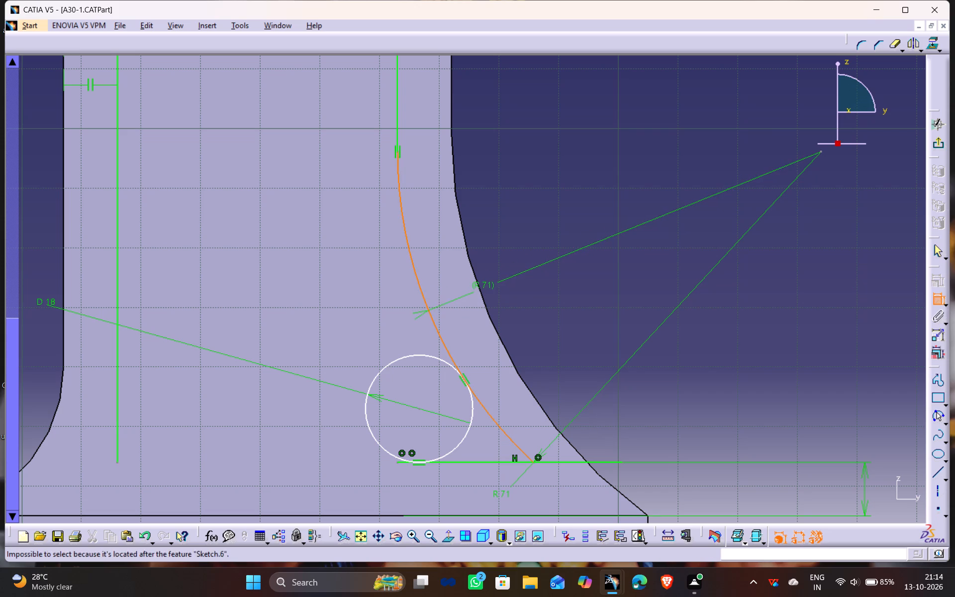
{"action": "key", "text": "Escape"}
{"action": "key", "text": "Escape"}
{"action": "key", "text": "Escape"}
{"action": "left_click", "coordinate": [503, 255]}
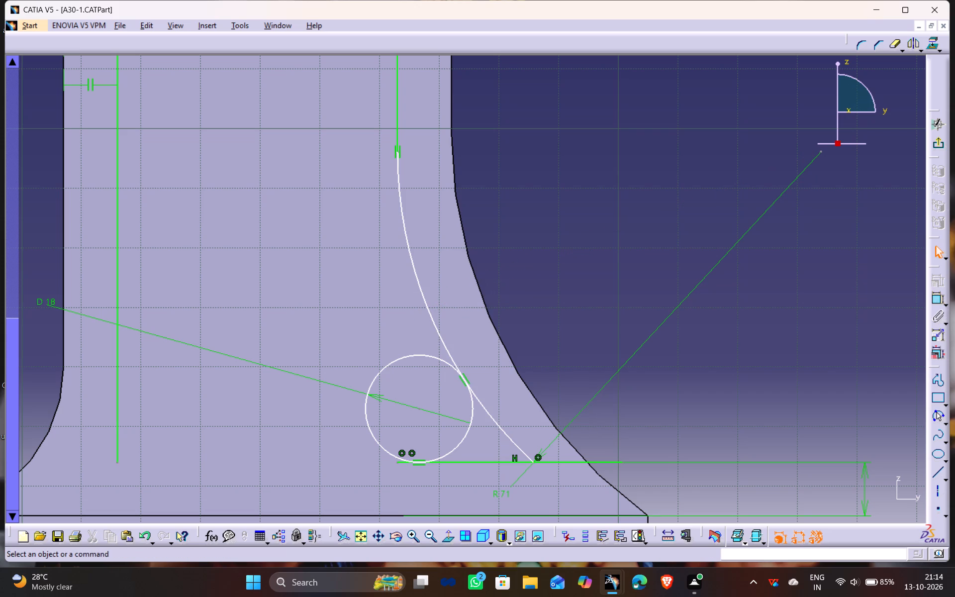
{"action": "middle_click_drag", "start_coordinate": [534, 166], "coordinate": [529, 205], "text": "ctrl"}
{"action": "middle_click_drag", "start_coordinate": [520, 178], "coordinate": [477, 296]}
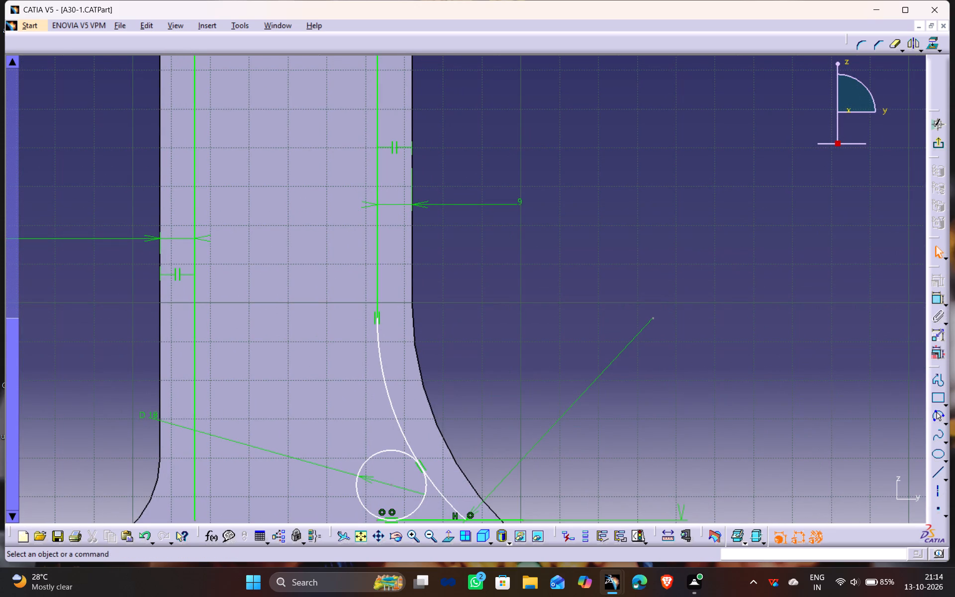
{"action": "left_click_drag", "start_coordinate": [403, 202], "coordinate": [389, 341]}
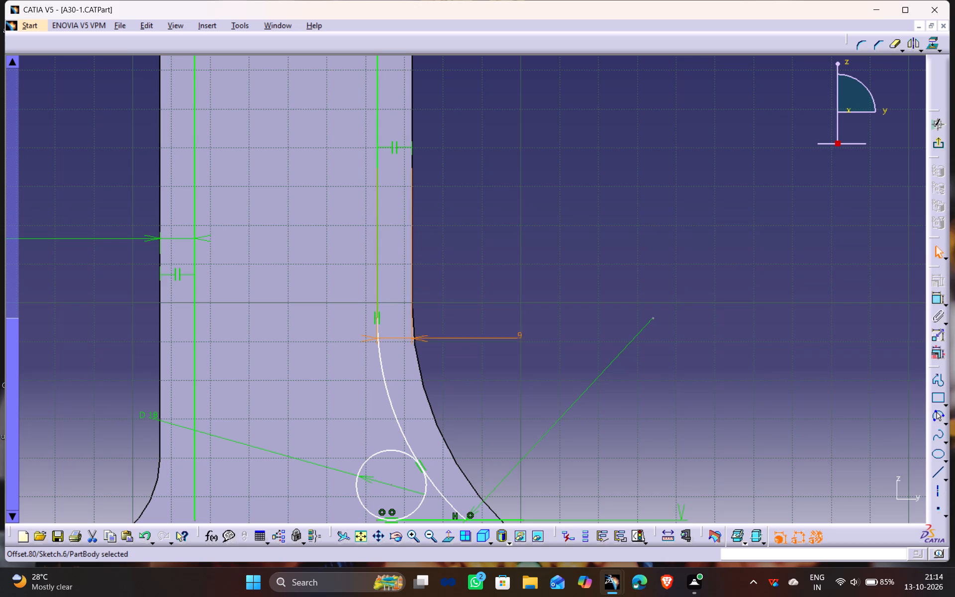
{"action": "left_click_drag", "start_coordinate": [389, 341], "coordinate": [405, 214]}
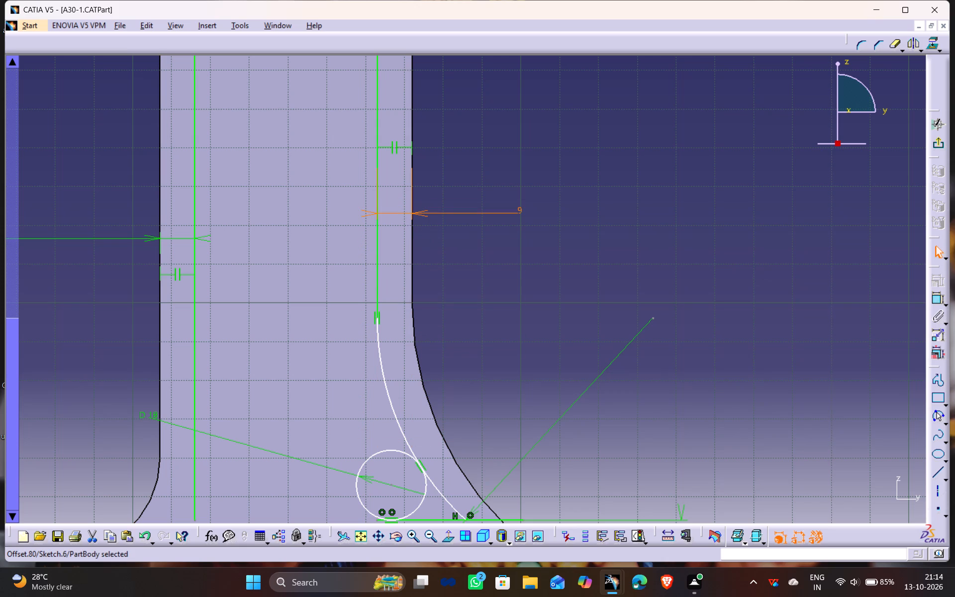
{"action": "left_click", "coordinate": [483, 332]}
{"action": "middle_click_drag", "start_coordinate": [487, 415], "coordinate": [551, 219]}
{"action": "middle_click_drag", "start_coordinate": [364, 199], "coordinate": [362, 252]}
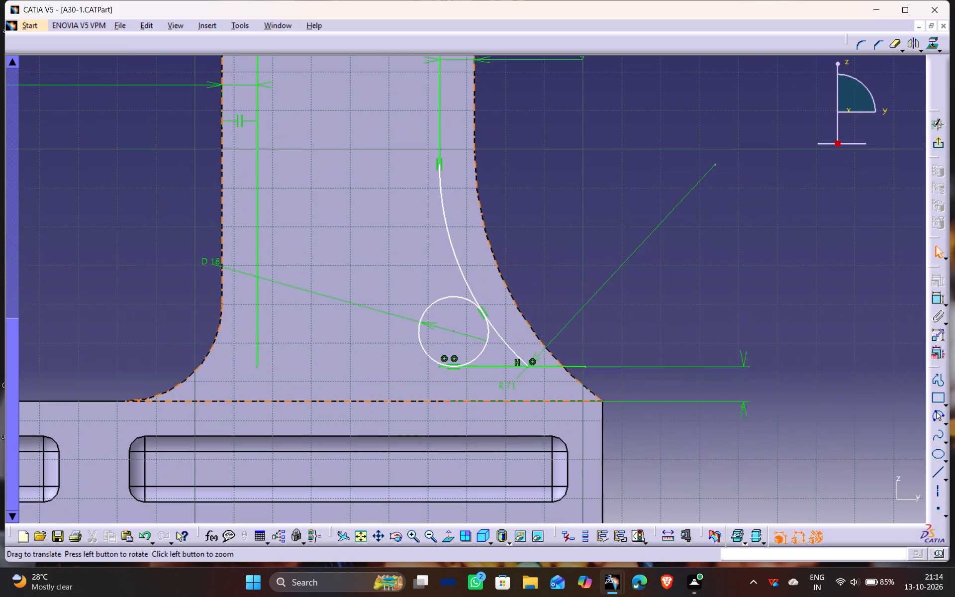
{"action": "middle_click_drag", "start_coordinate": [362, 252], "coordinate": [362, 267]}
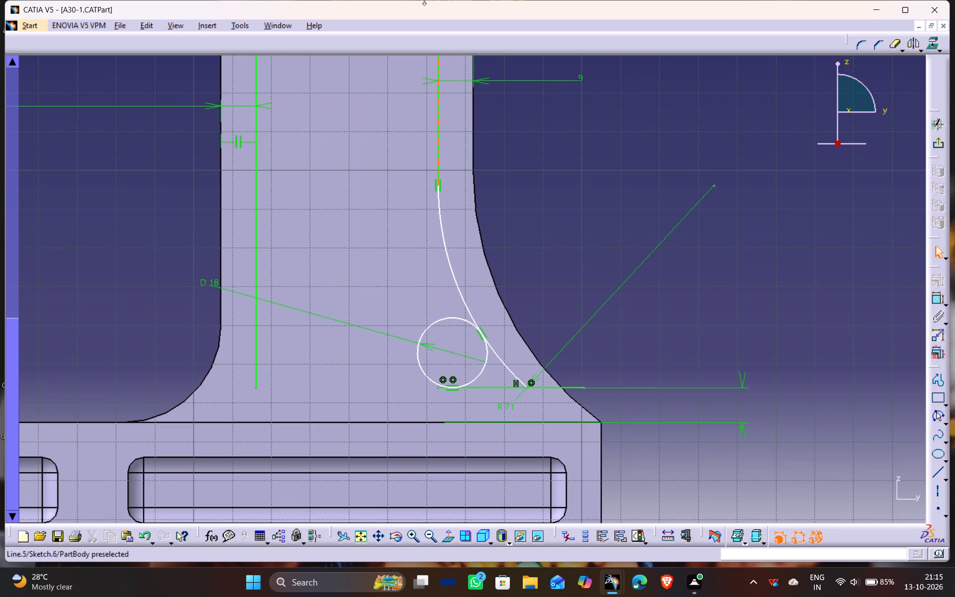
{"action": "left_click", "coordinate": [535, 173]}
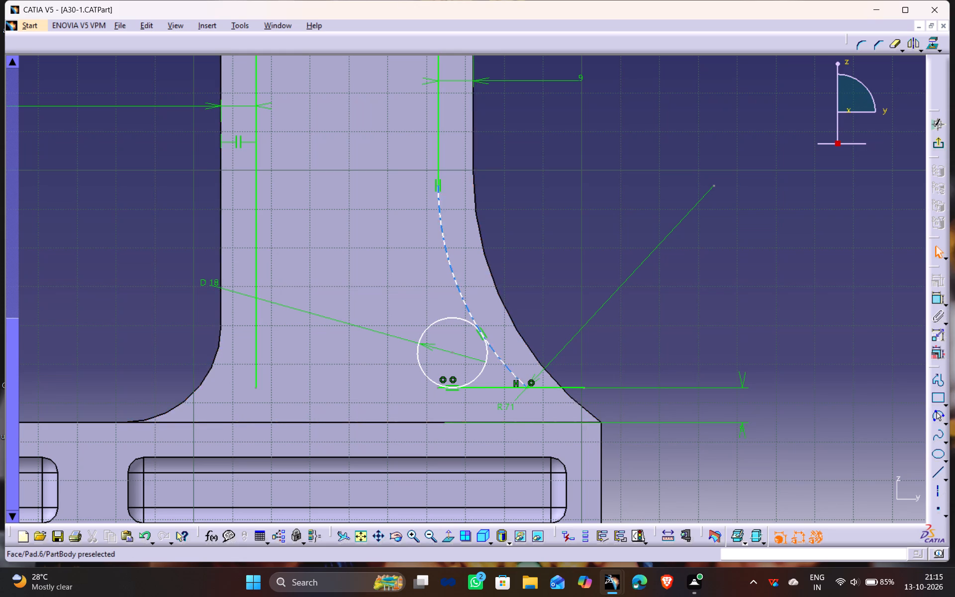
Apply a Coincidence constraint between the lower horizontal line's endpoint near the 18 mm circle and the opposite inset vertical line.
{"action": "middle_click_drag", "start_coordinate": [474, 420], "coordinate": [471, 380], "text": "ctrl"}
{"action": "middle_click_drag", "start_coordinate": [488, 440], "coordinate": [507, 366]}
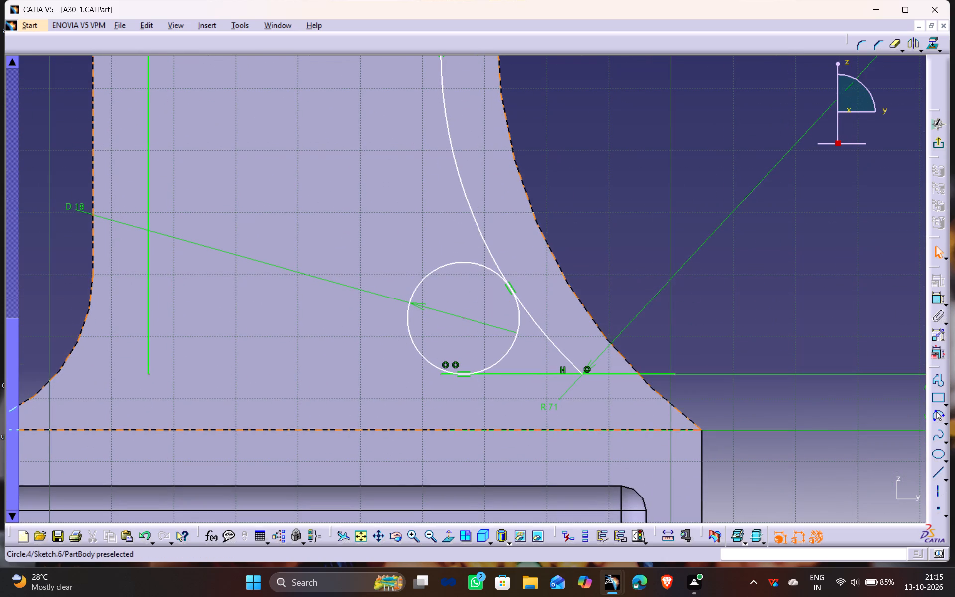
{"action": "left_click", "coordinate": [440, 375]}
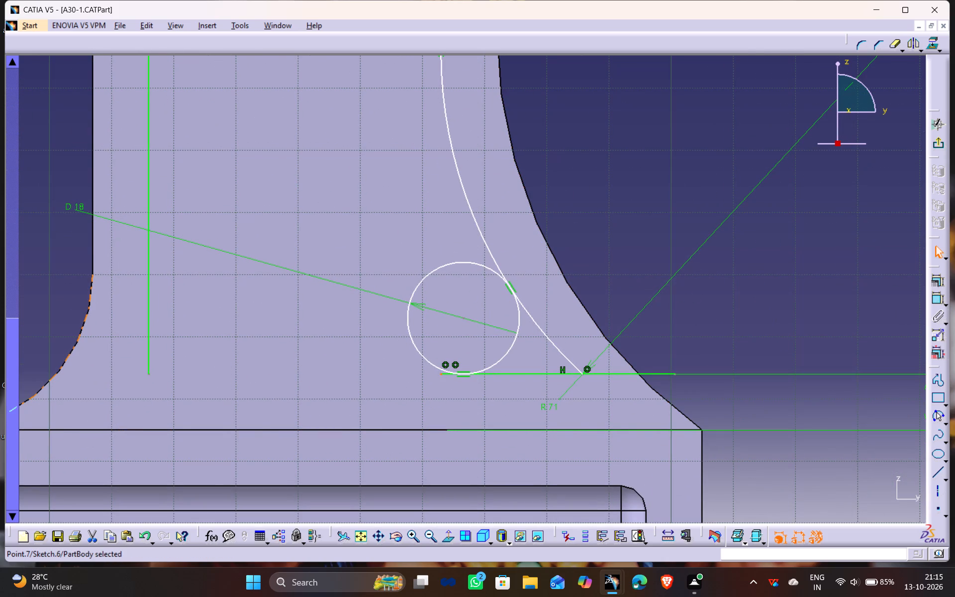
{"action": "left_click", "coordinate": [146, 362], "text": "ctrl"}
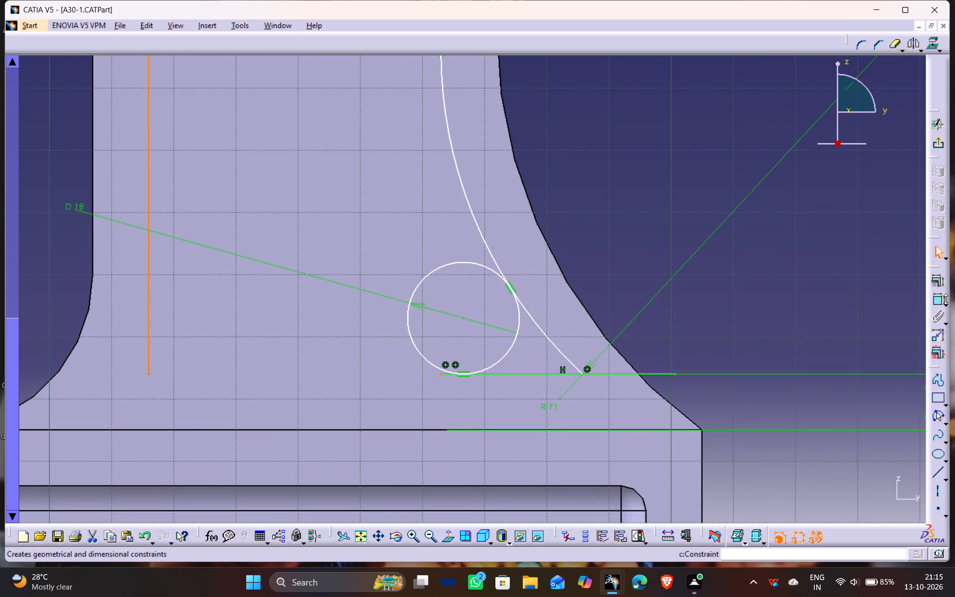
{"action": "left_click", "coordinate": [938, 284]}
{"action": "left_click", "coordinate": [882, 384]}
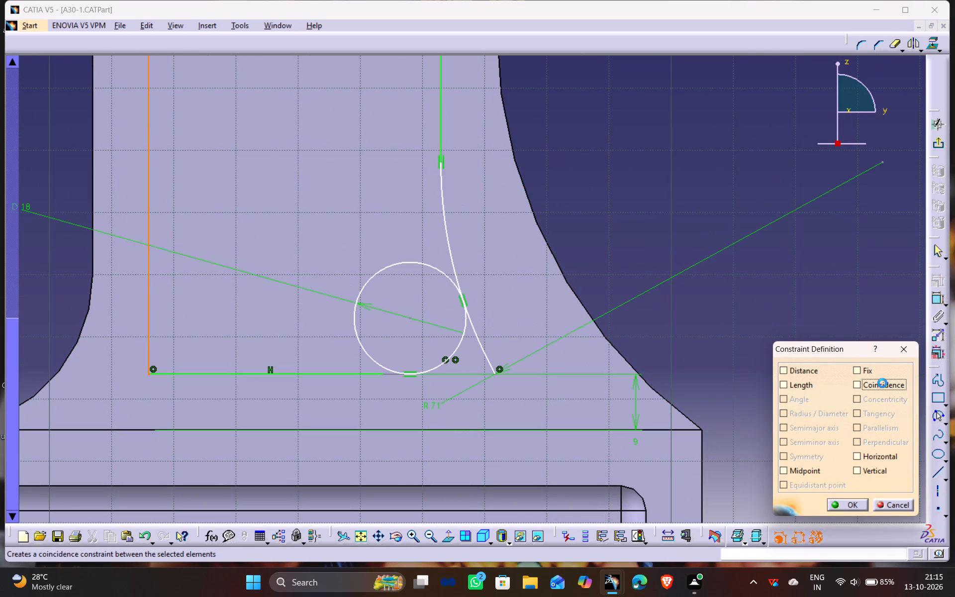
{"action": "left_click", "coordinate": [845, 501]}
{"action": "left_click", "coordinate": [647, 322]}
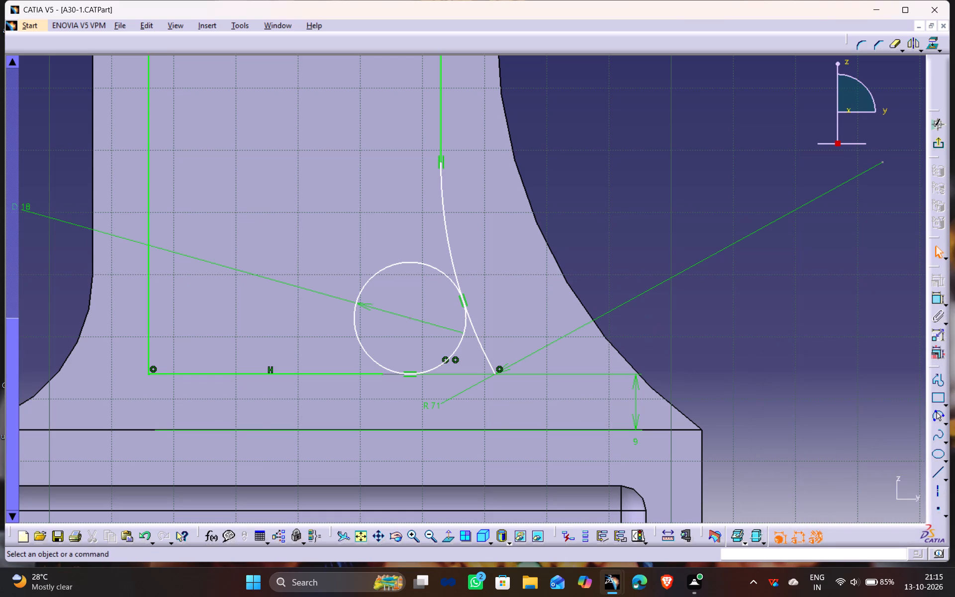
Apply a Coincidence constraint between the lower horizontal line's free endpoint and the 18 mm circle.
{"action": "left_click", "coordinate": [381, 373]}
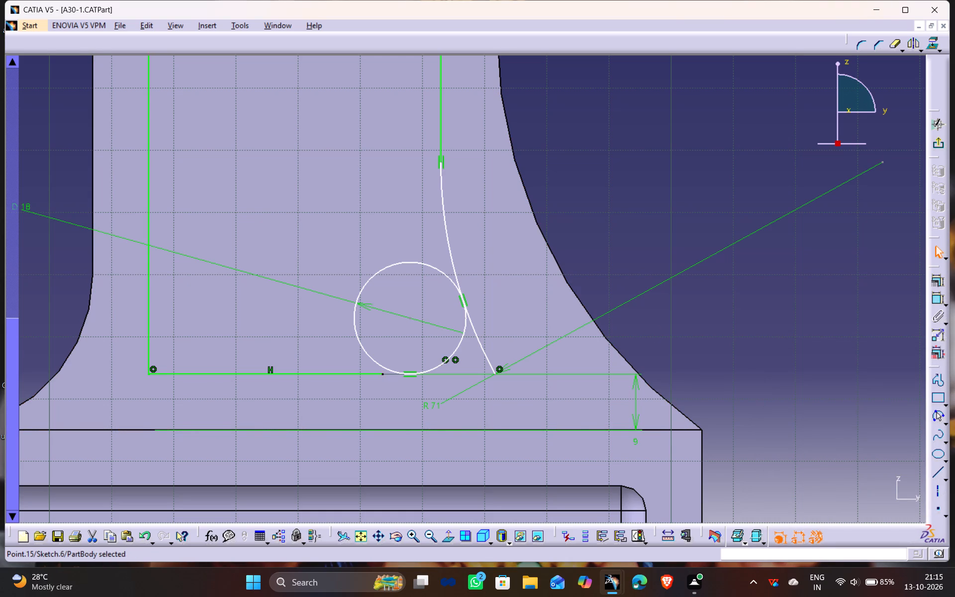
{"action": "left_click", "coordinate": [381, 375]}
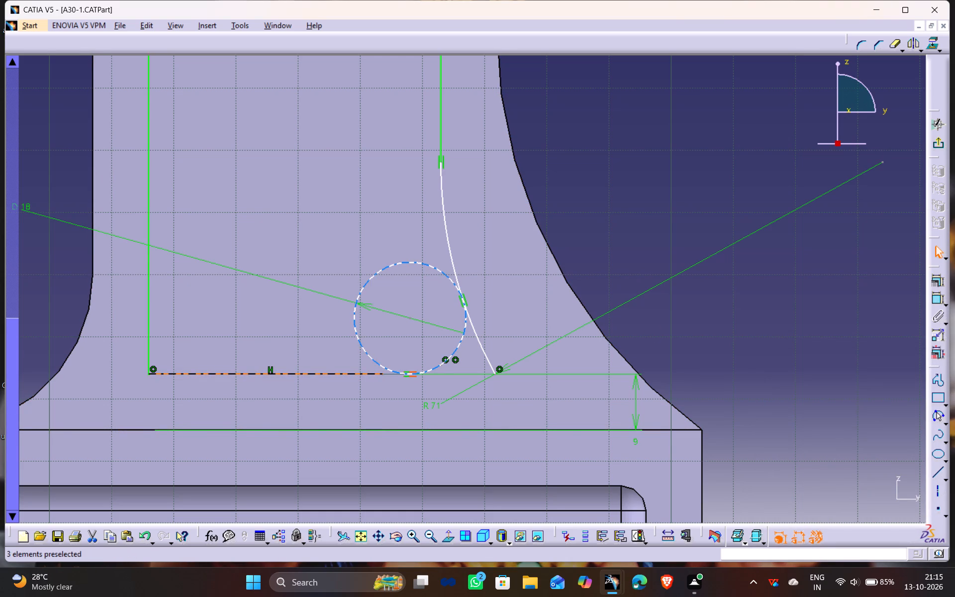
{"action": "left_click", "coordinate": [383, 374]}
{"action": "left_click", "coordinate": [388, 371], "text": "ctrl"}
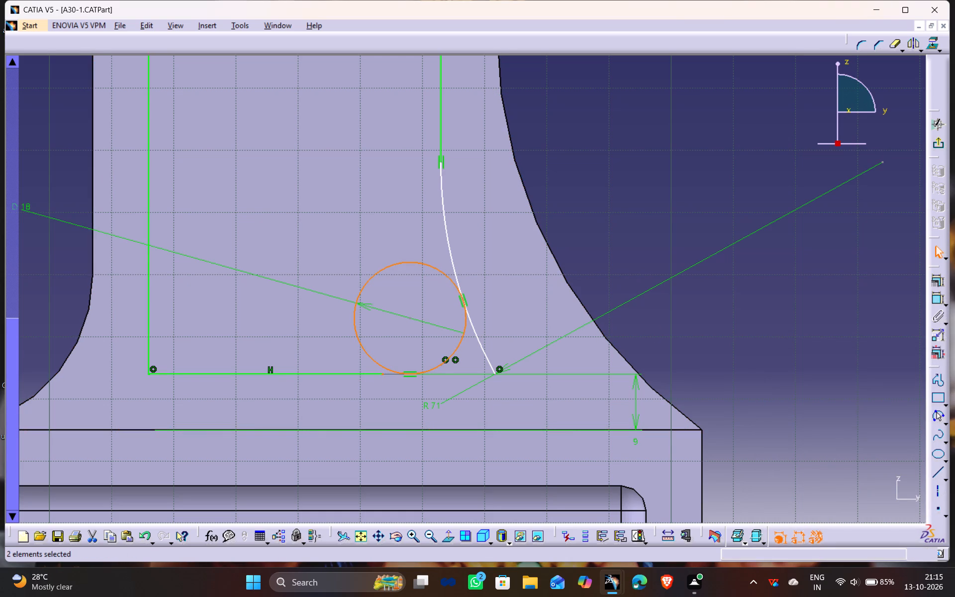
{"action": "left_click", "coordinate": [934, 278]}
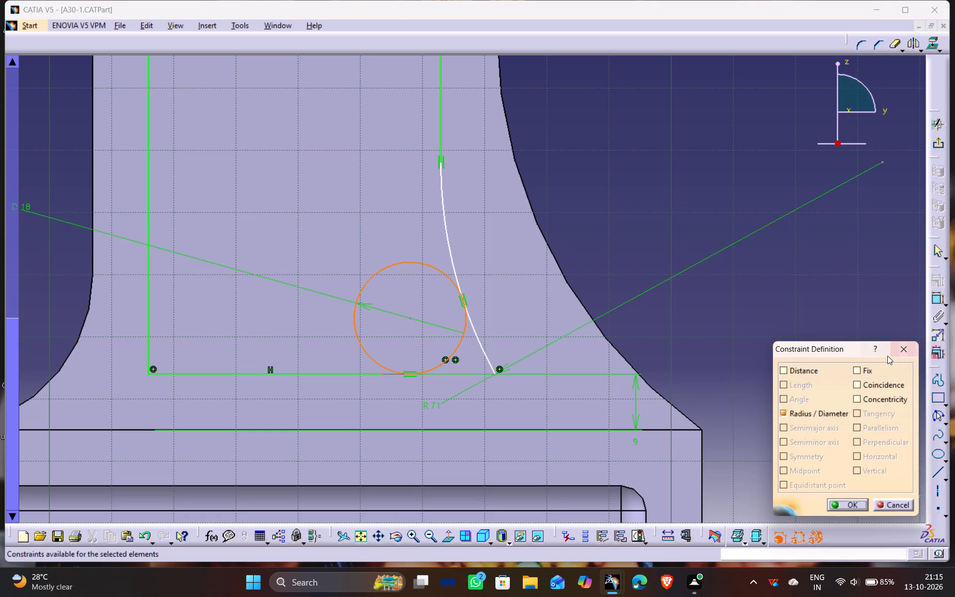
{"action": "left_click", "coordinate": [876, 384]}
{"action": "left_click_drag", "start_coordinate": [850, 503], "coordinate": [849, 499]}
{"action": "left_click", "coordinate": [756, 313]}
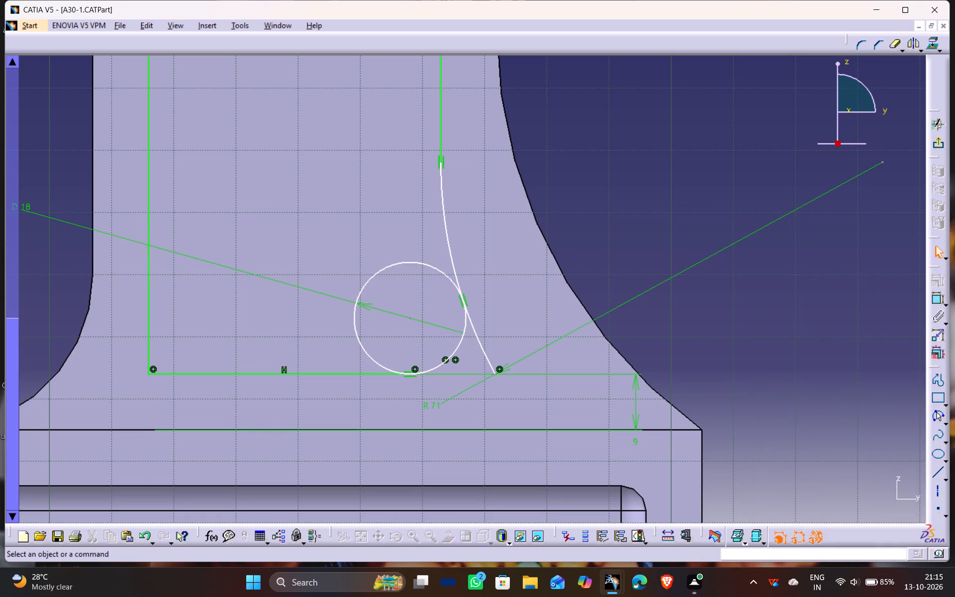
Reposition the 71 mm radius arc freehand, moving its lower end closer to the arm's curved outer edge.
{"action": "middle_click_drag", "start_coordinate": [474, 472], "coordinate": [455, 387], "text": "ctrl"}
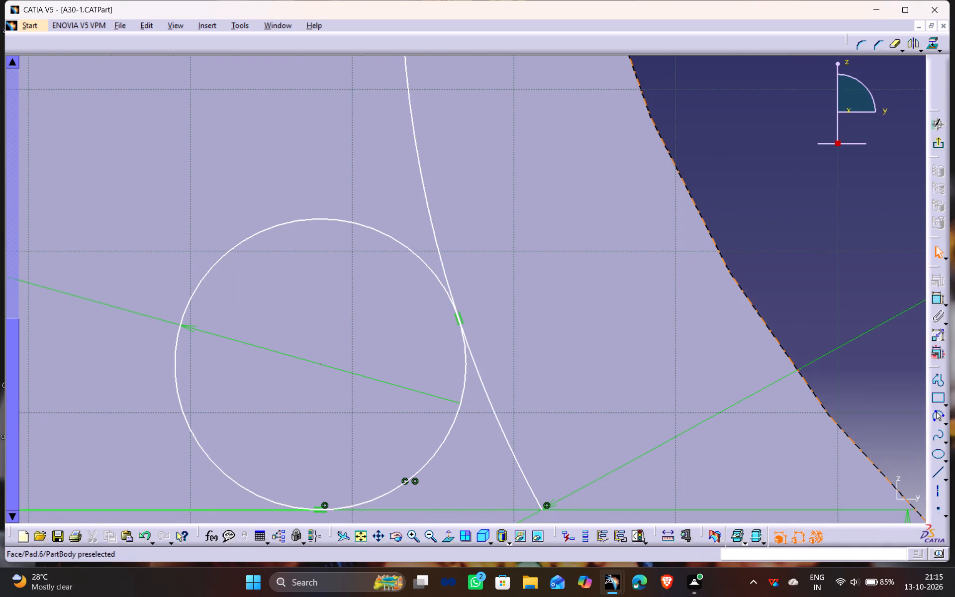
{"action": "left_click_drag", "start_coordinate": [474, 359], "coordinate": [547, 400]}
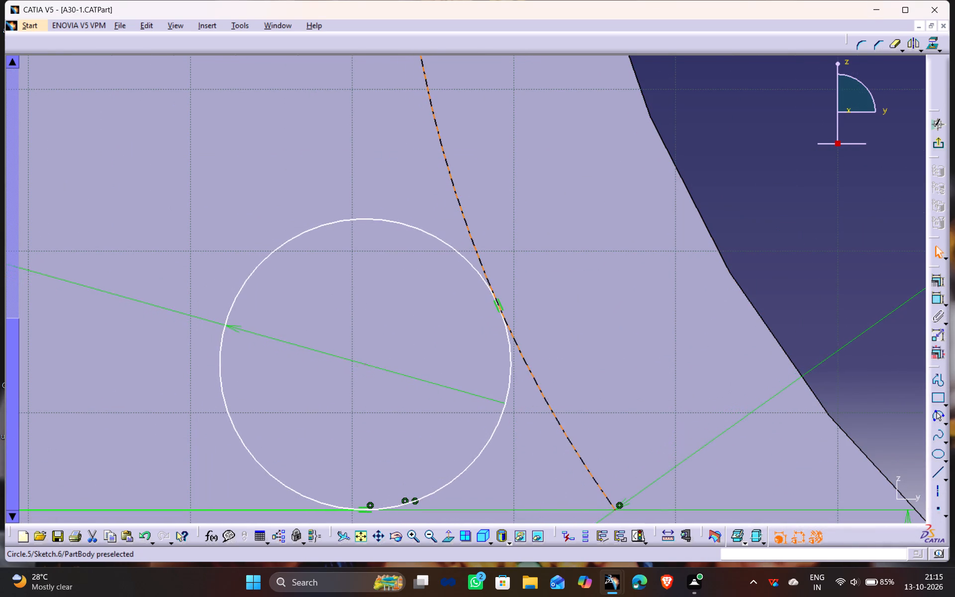
{"action": "middle_click_drag", "start_coordinate": [537, 229], "coordinate": [545, 333], "text": "ctrl"}
{"action": "left_click_drag", "start_coordinate": [497, 337], "coordinate": [566, 370]}
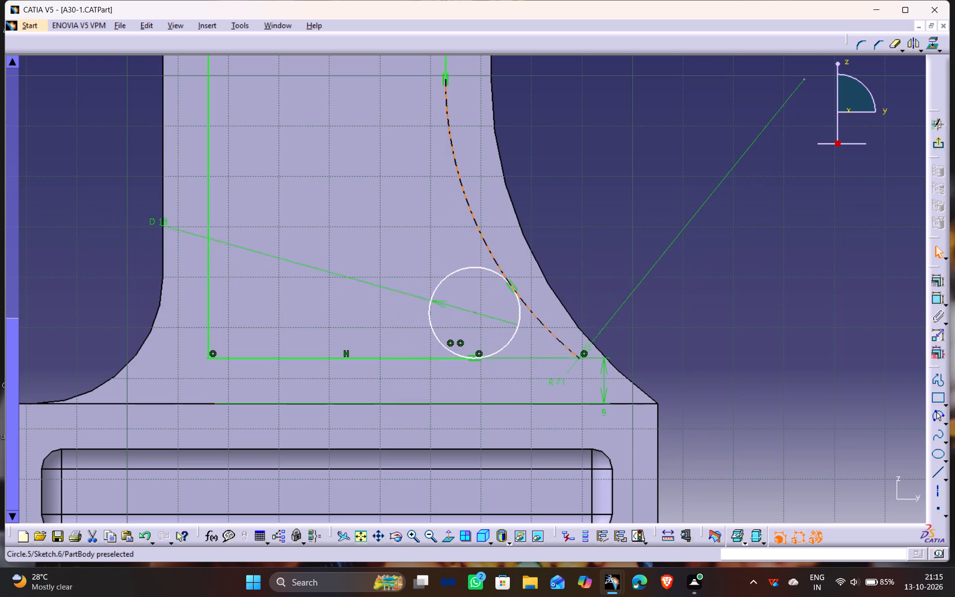
{"action": "left_click_drag", "start_coordinate": [566, 370], "coordinate": [522, 368]}
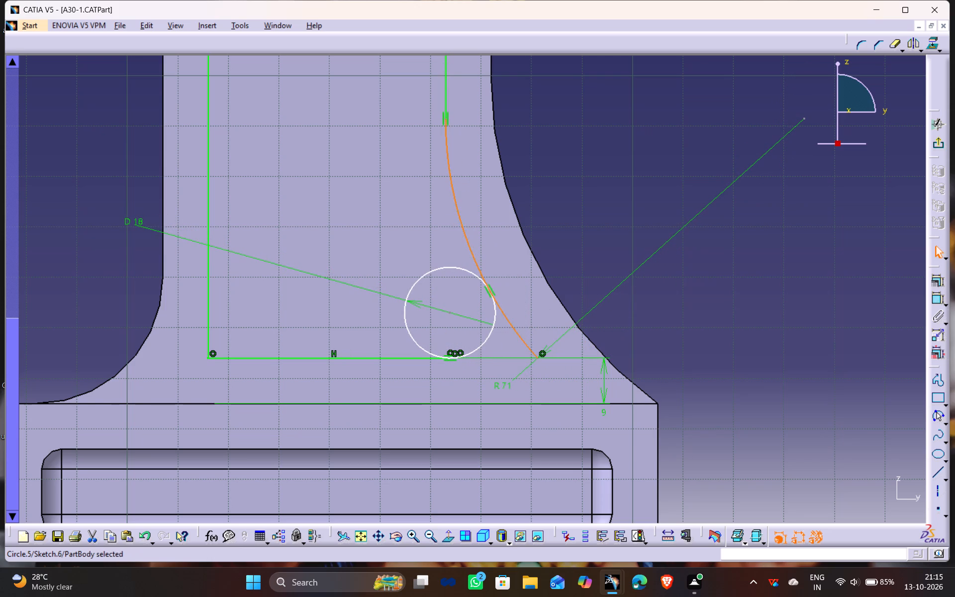
{"action": "left_click", "coordinate": [682, 305]}
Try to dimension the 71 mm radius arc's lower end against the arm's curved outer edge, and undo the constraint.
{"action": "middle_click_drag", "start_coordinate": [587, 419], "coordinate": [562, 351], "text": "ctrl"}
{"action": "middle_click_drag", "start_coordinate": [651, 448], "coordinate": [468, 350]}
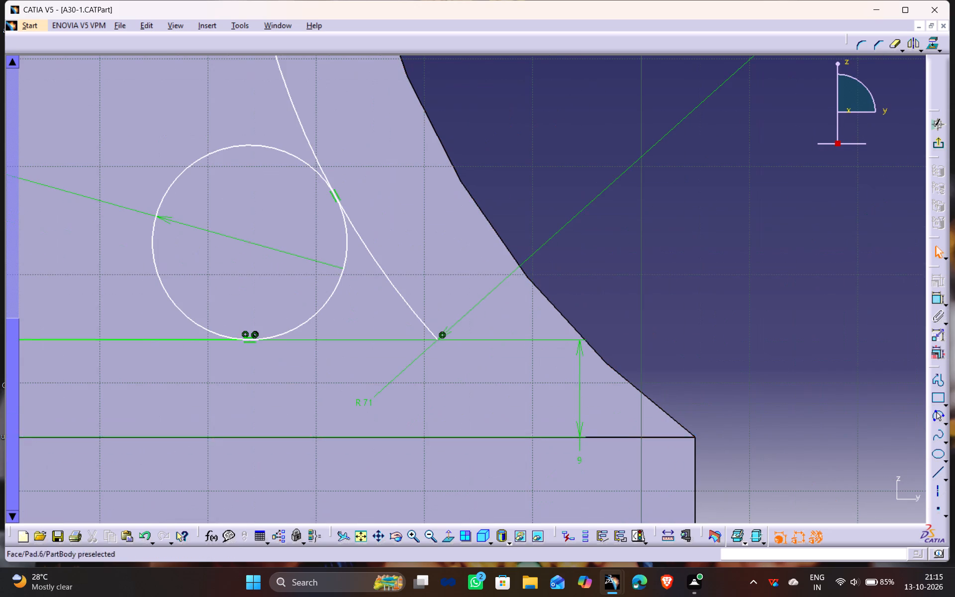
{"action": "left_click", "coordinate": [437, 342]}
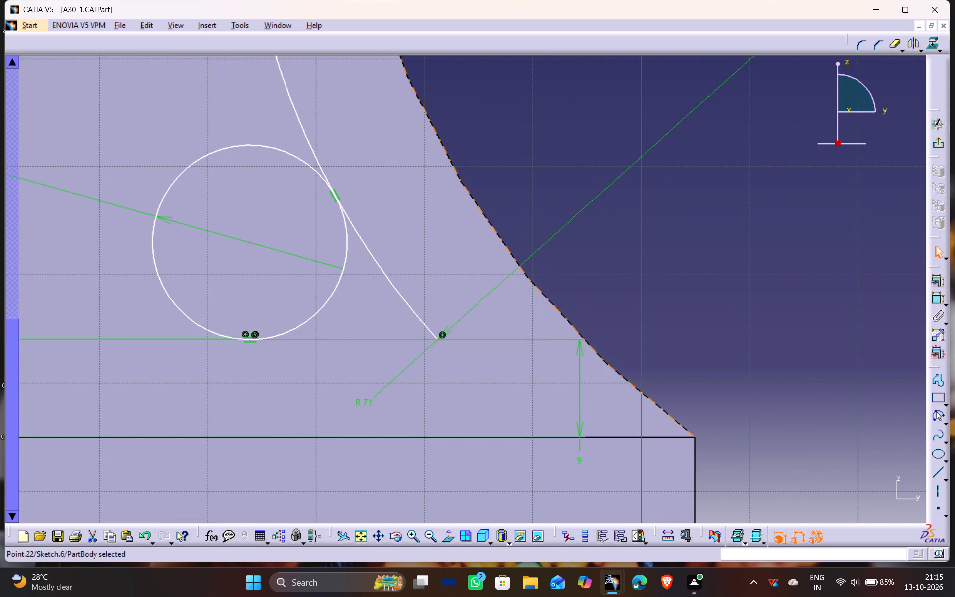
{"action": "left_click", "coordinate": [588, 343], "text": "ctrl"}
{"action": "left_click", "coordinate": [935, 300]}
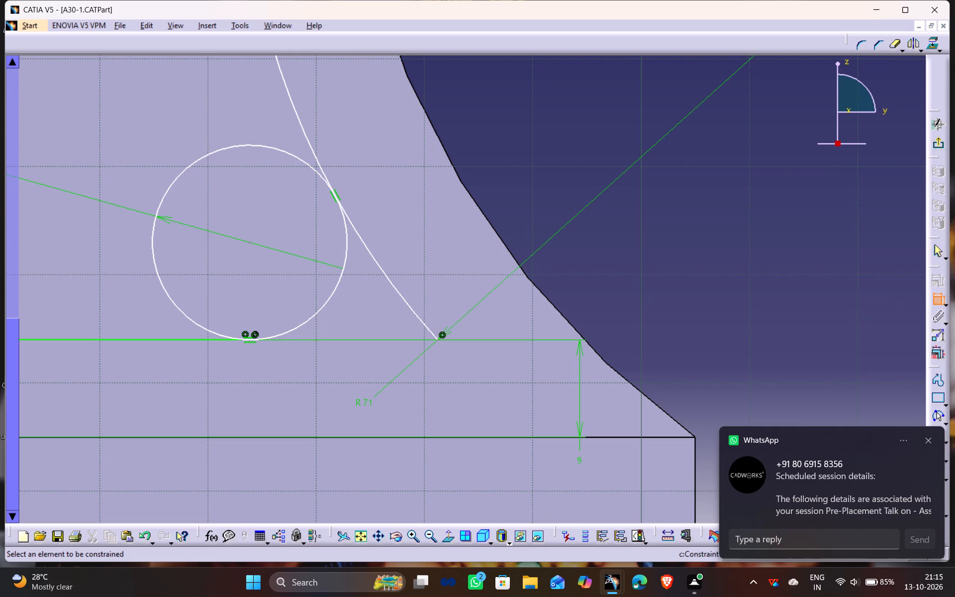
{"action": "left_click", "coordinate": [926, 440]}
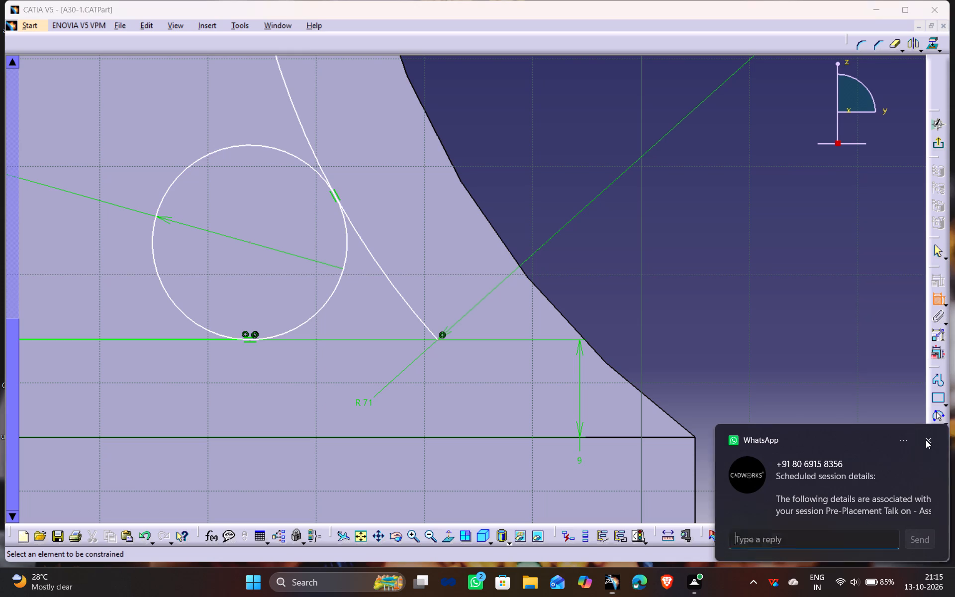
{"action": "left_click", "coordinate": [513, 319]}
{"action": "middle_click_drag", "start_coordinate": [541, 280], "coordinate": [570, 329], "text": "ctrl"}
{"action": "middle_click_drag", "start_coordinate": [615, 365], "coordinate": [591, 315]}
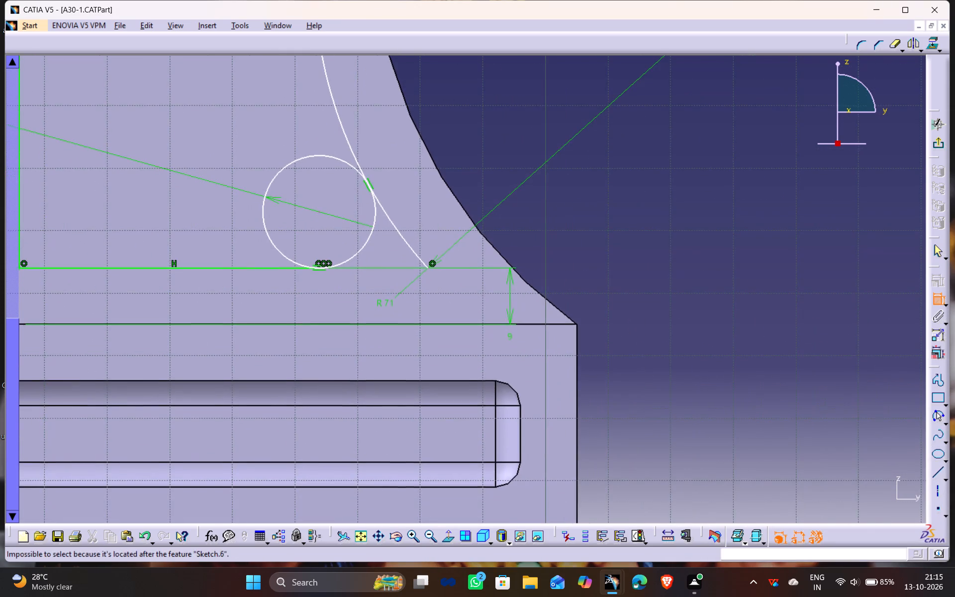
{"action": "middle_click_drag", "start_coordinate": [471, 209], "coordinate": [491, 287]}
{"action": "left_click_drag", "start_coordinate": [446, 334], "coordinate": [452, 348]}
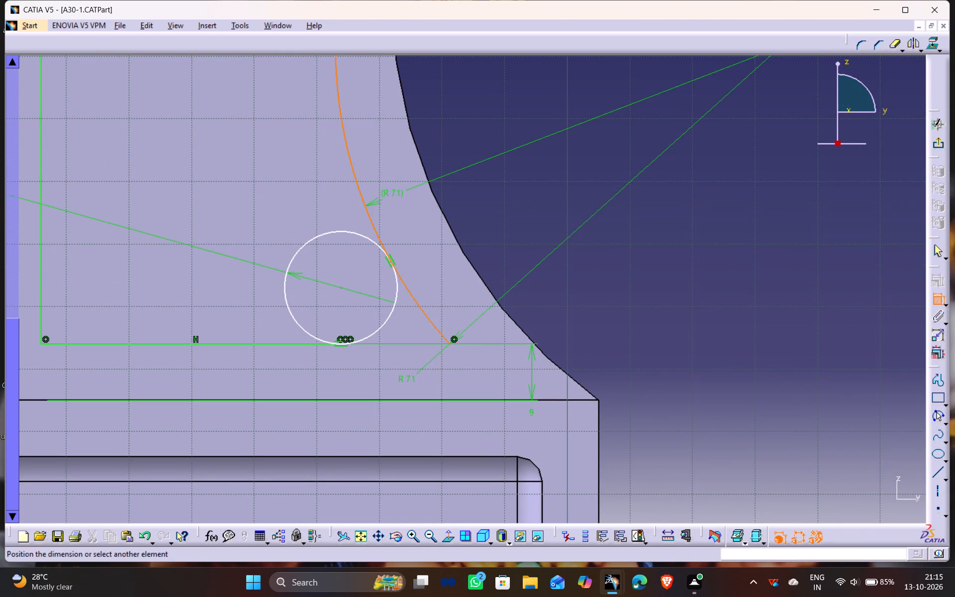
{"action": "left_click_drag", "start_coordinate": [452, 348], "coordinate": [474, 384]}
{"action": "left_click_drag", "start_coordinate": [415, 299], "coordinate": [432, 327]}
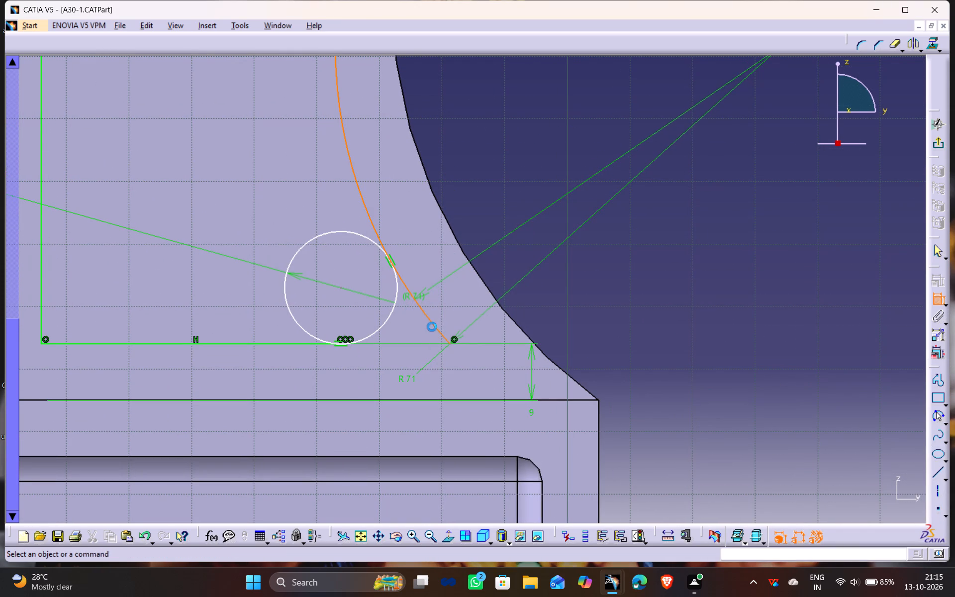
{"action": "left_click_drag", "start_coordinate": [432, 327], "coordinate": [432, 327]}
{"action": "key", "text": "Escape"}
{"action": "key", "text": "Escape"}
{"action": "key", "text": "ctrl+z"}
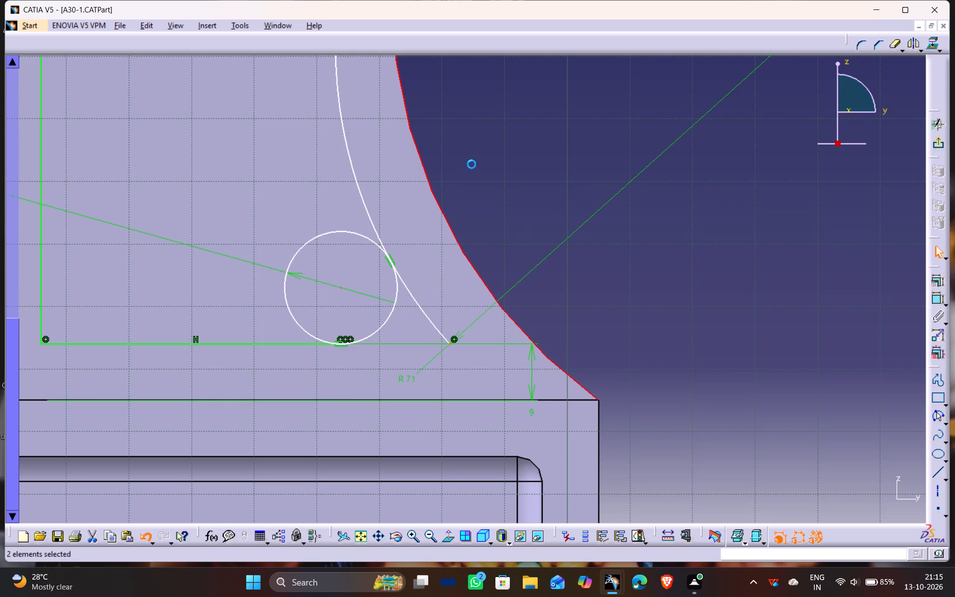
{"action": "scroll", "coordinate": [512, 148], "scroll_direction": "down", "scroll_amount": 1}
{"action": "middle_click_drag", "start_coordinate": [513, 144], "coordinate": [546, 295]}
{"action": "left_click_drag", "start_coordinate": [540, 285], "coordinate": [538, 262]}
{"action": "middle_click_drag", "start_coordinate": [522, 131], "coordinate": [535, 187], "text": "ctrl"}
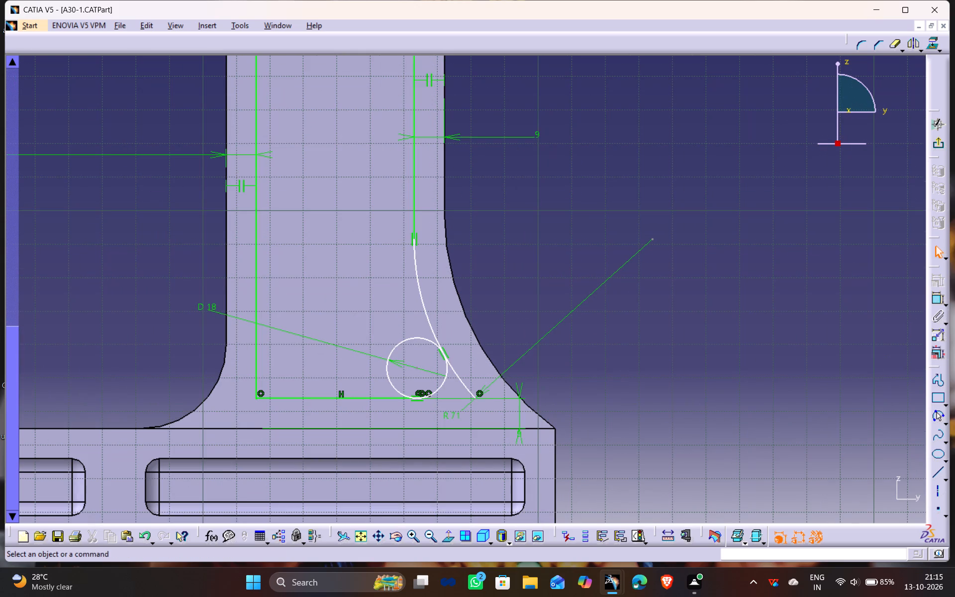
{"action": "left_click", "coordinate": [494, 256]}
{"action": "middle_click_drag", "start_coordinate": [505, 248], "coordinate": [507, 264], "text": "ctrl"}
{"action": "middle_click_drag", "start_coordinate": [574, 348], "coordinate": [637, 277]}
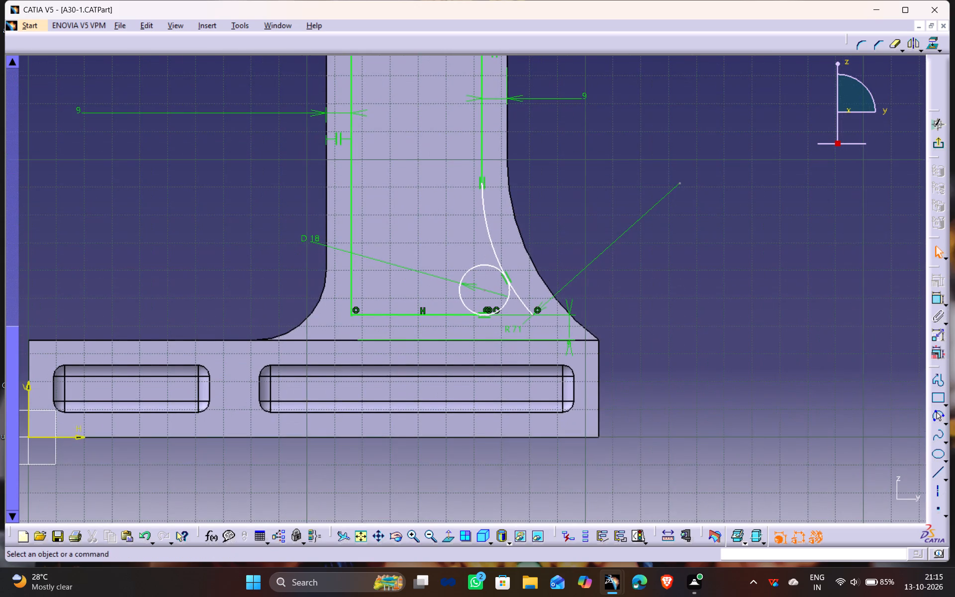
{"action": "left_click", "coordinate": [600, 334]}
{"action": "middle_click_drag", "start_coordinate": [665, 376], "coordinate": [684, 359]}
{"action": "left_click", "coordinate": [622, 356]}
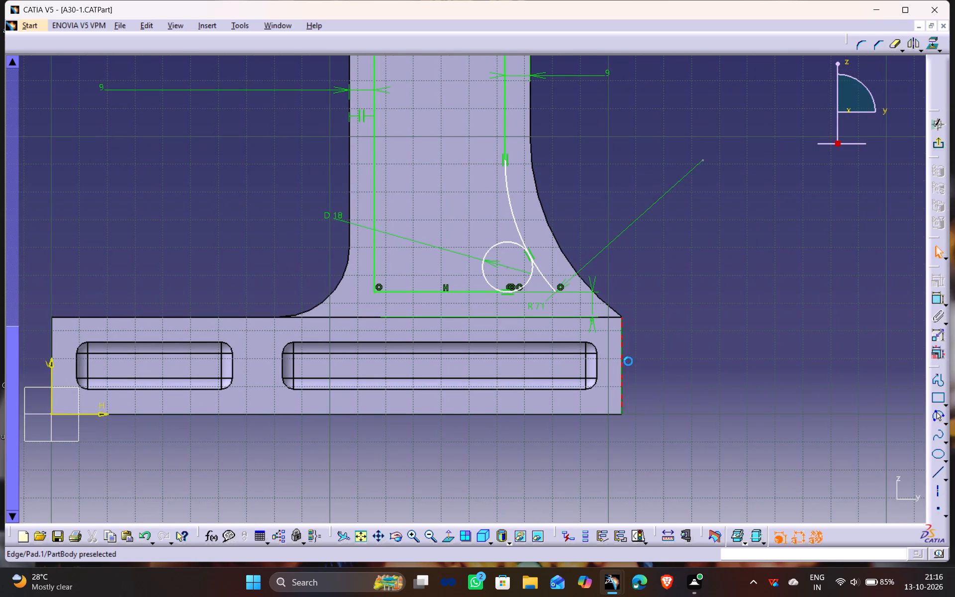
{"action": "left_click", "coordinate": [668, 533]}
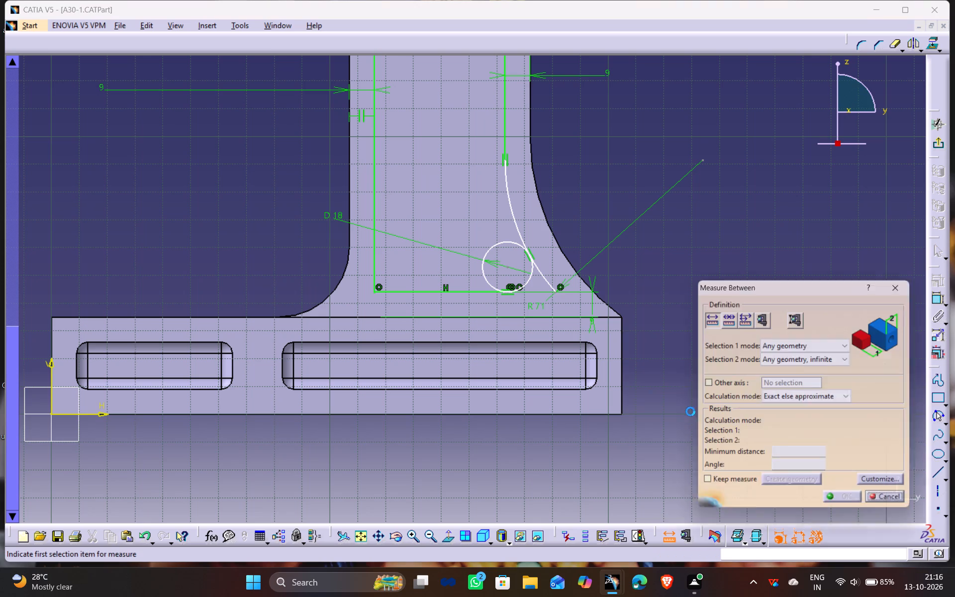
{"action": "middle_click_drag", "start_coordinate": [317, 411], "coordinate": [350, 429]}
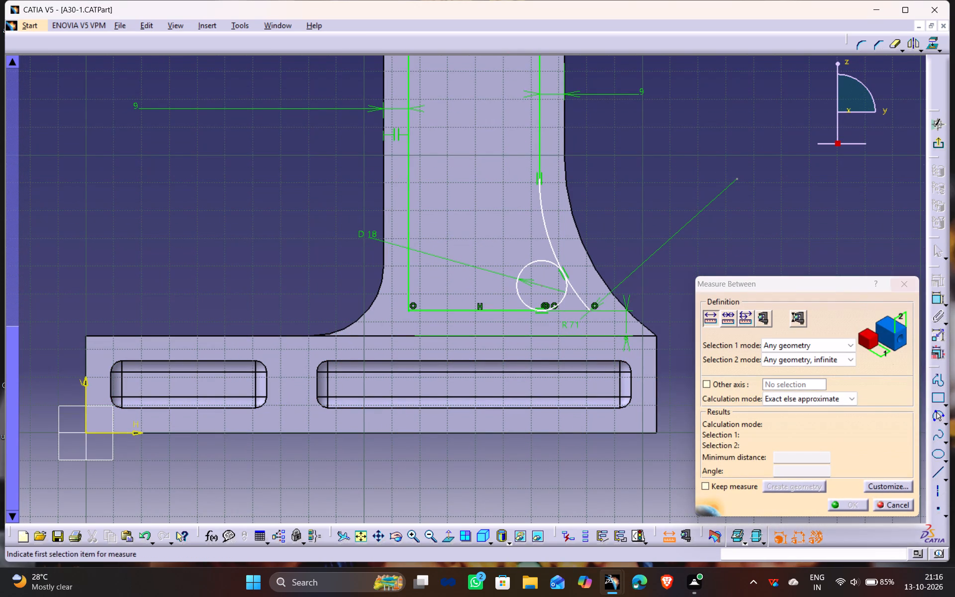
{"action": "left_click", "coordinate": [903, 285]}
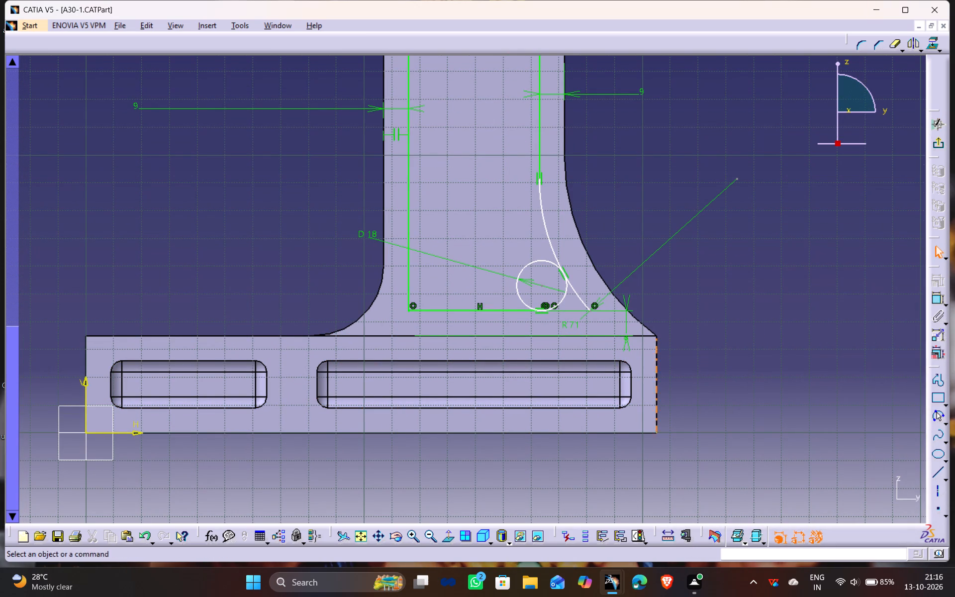
Measure the distance between the base block's two vertical end edges.
{"action": "left_click", "coordinate": [658, 385]}
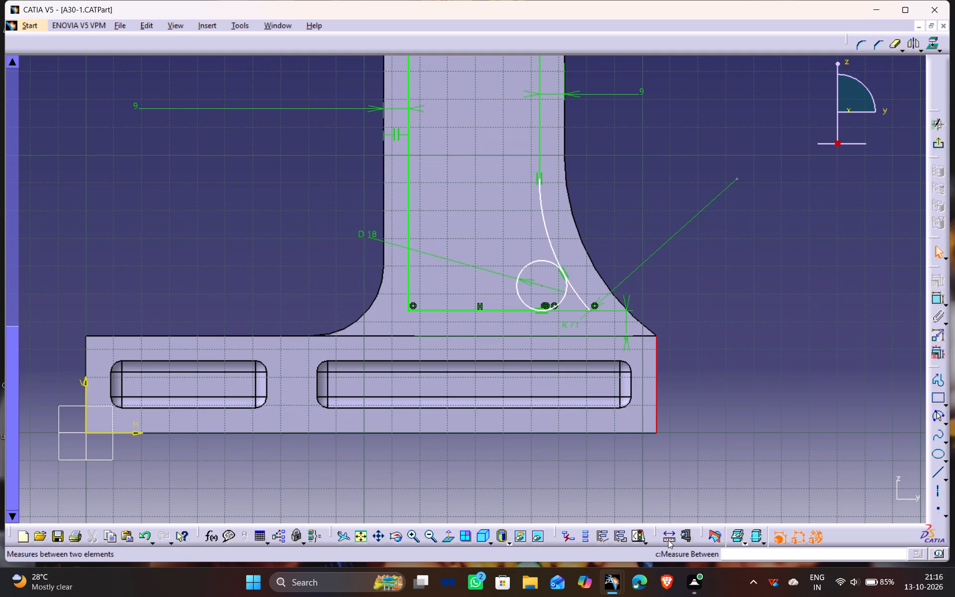
{"action": "left_click", "coordinate": [668, 540]}
{"action": "left_click", "coordinate": [85, 362]}
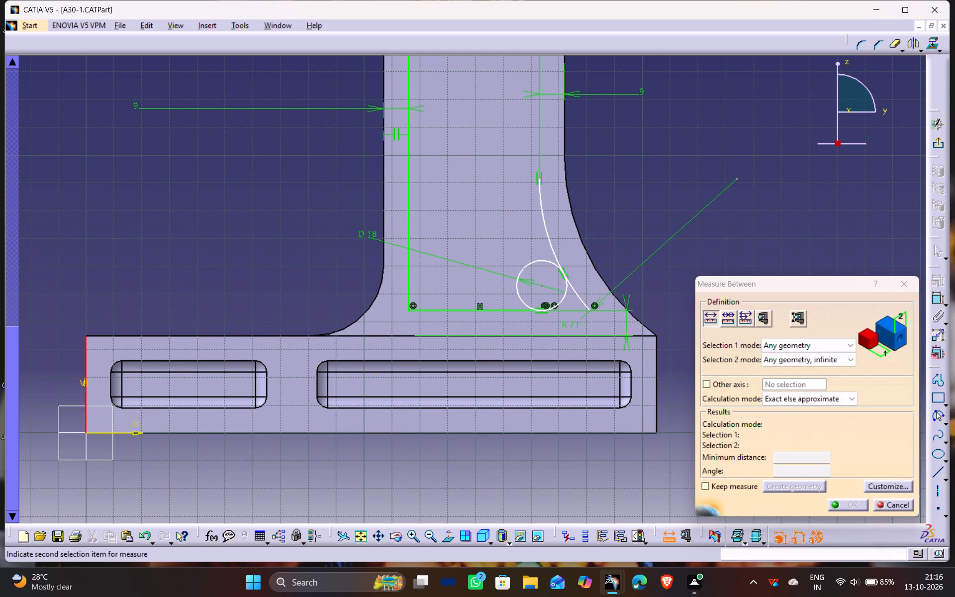
{"action": "left_click", "coordinate": [657, 385]}
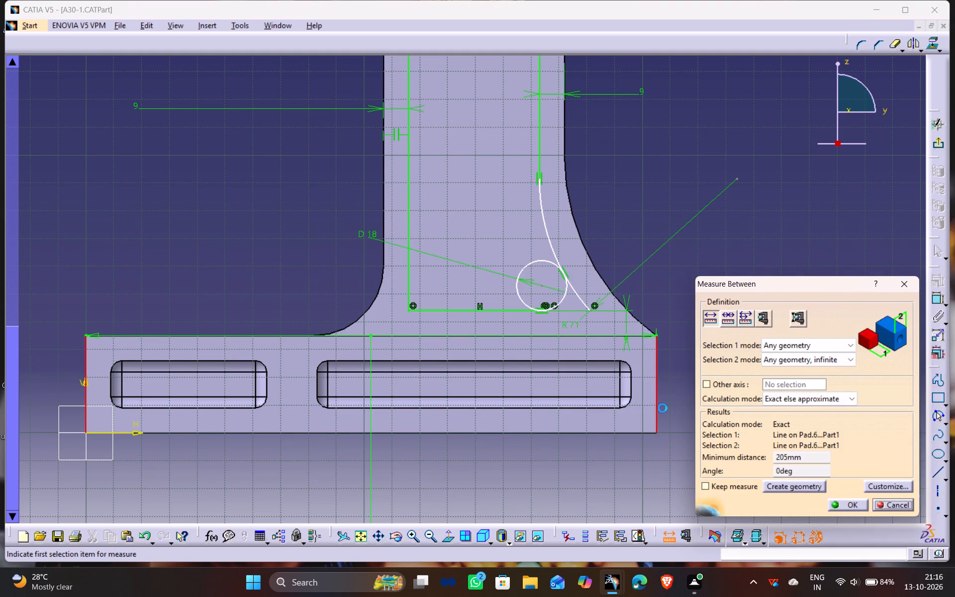
{"action": "middle_click_drag", "start_coordinate": [458, 480], "coordinate": [462, 215]}
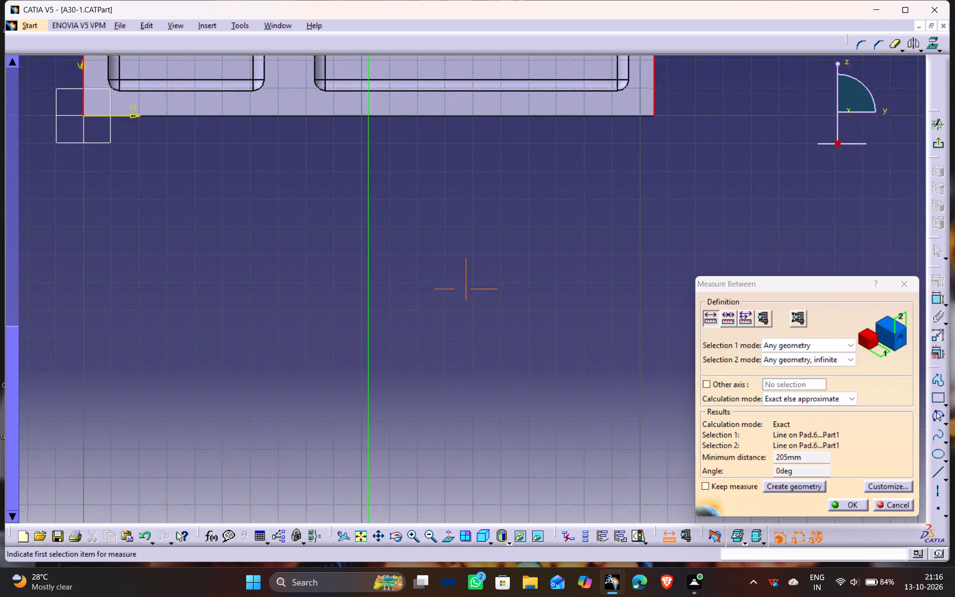
{"action": "middle_click_drag", "start_coordinate": [462, 215], "coordinate": [477, 459]}
{"action": "left_click", "coordinate": [909, 281]}
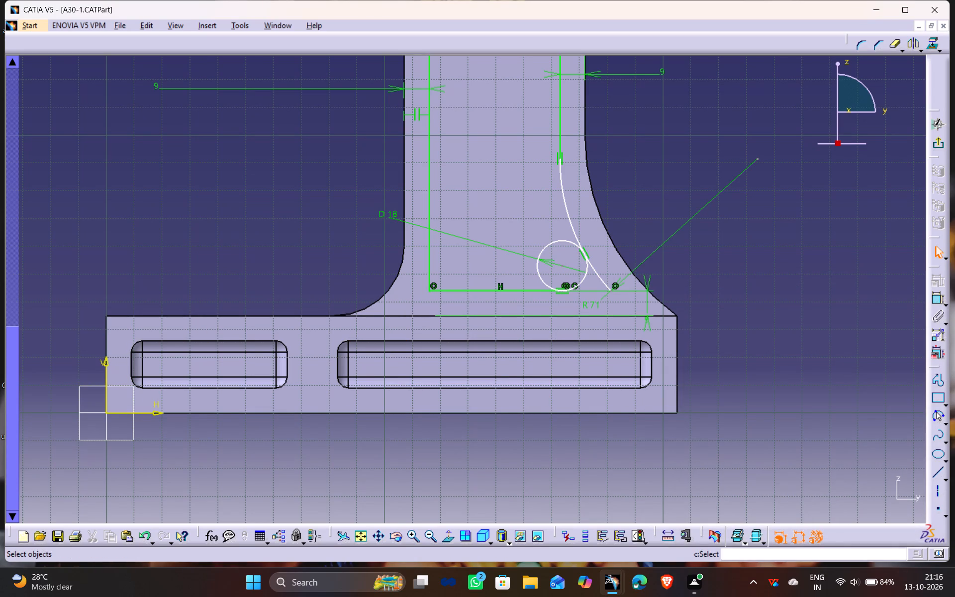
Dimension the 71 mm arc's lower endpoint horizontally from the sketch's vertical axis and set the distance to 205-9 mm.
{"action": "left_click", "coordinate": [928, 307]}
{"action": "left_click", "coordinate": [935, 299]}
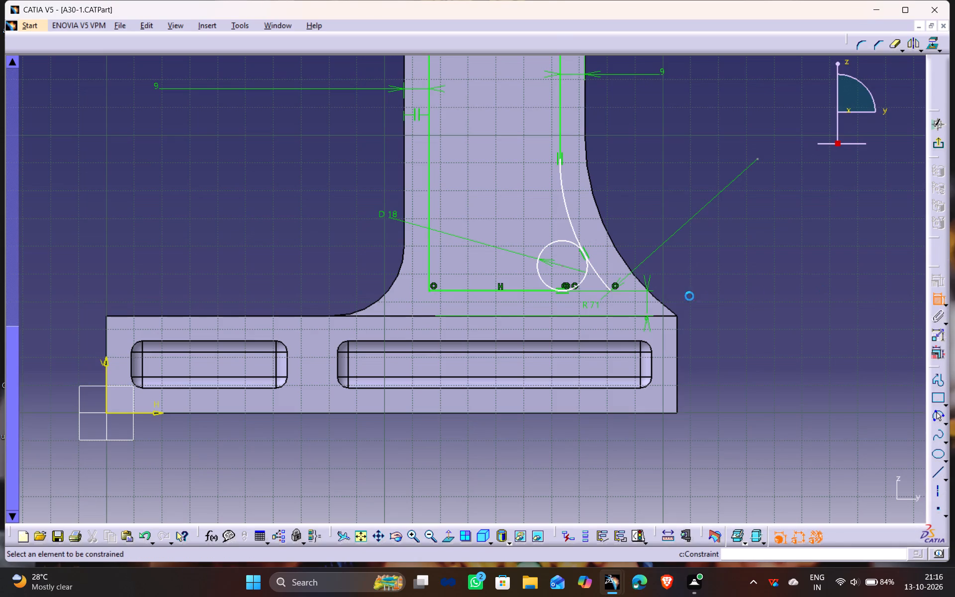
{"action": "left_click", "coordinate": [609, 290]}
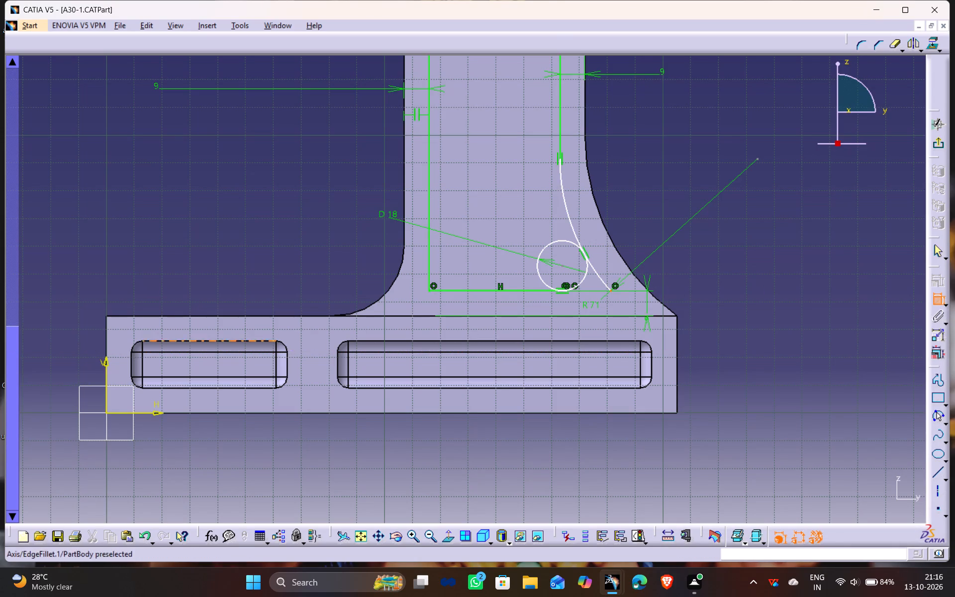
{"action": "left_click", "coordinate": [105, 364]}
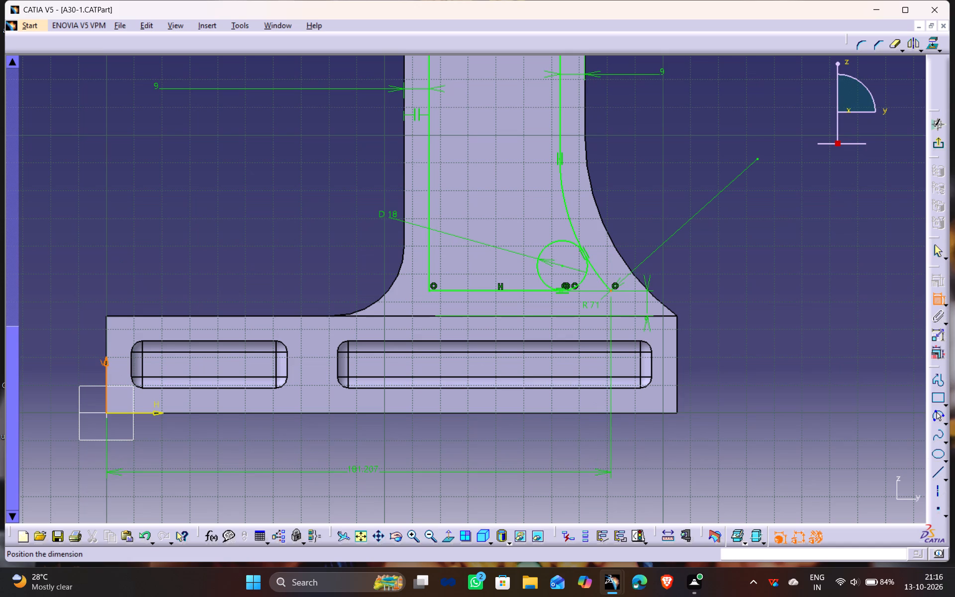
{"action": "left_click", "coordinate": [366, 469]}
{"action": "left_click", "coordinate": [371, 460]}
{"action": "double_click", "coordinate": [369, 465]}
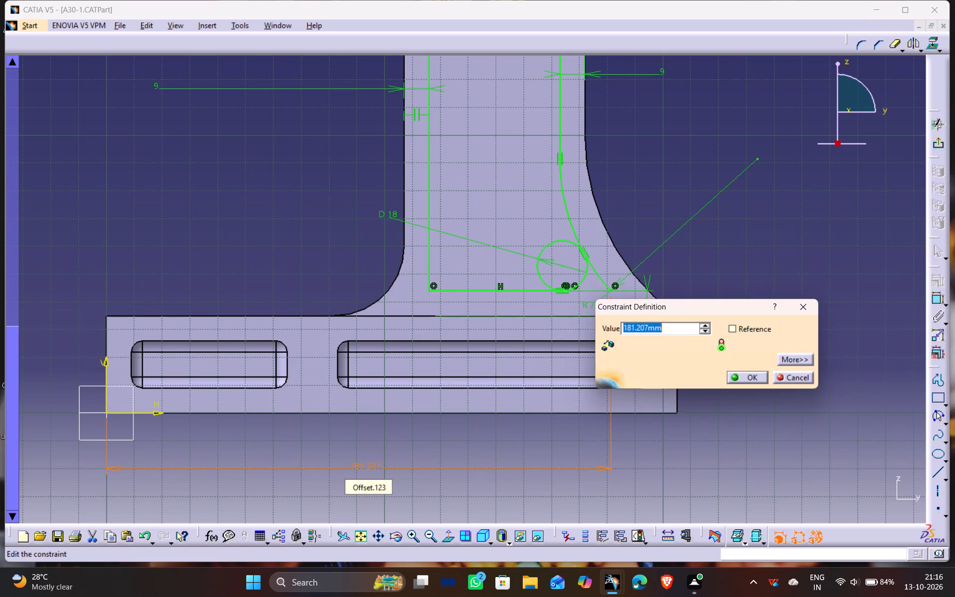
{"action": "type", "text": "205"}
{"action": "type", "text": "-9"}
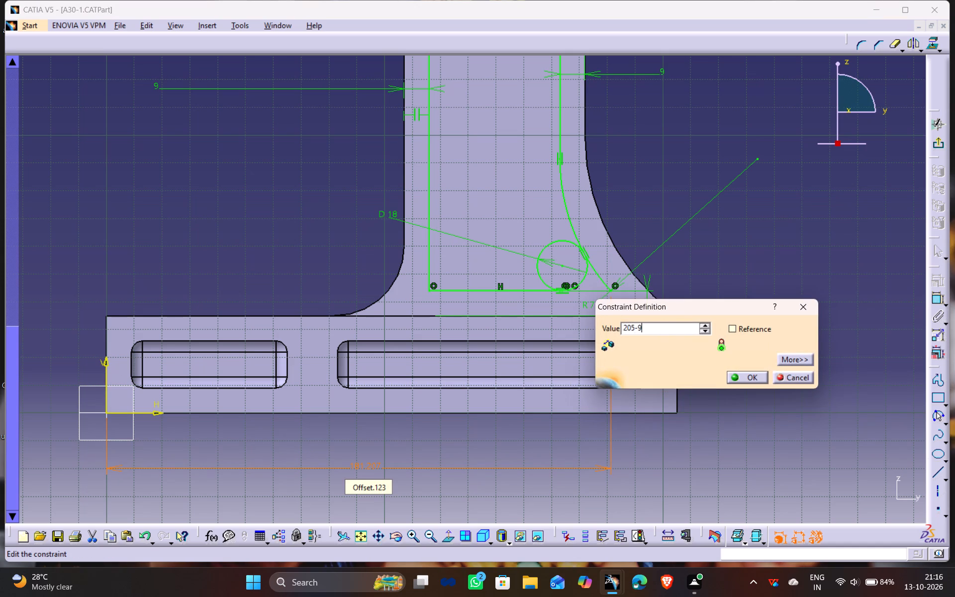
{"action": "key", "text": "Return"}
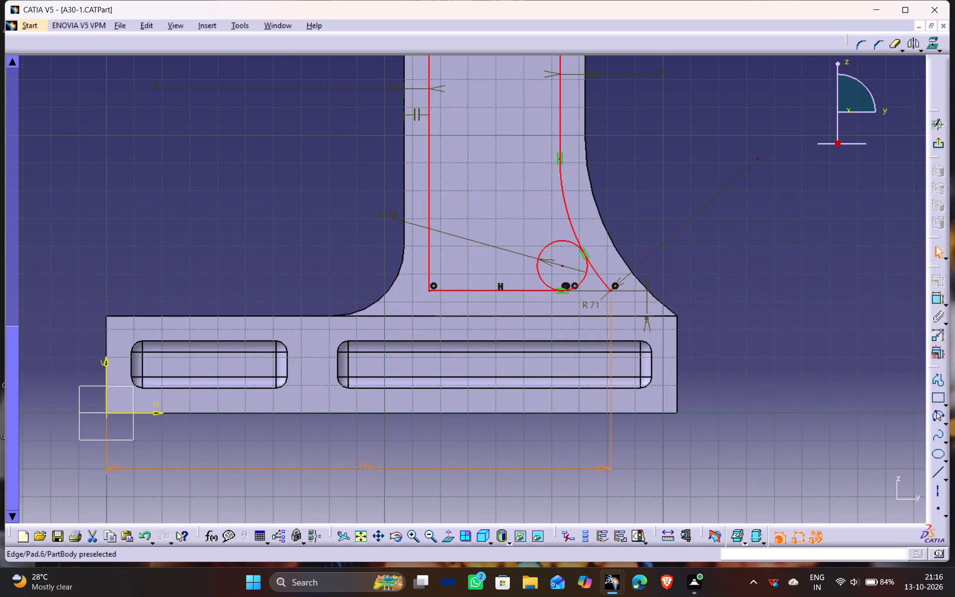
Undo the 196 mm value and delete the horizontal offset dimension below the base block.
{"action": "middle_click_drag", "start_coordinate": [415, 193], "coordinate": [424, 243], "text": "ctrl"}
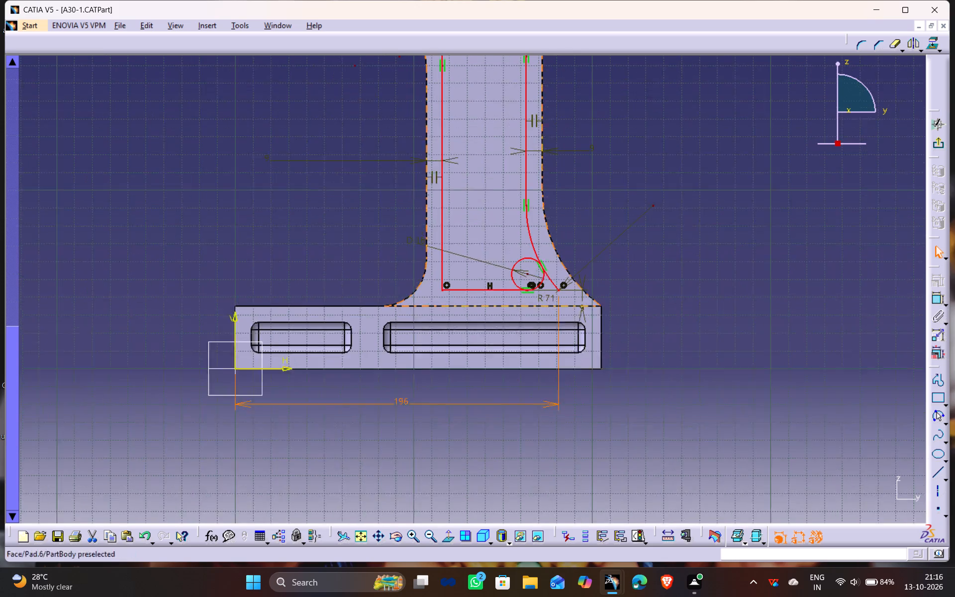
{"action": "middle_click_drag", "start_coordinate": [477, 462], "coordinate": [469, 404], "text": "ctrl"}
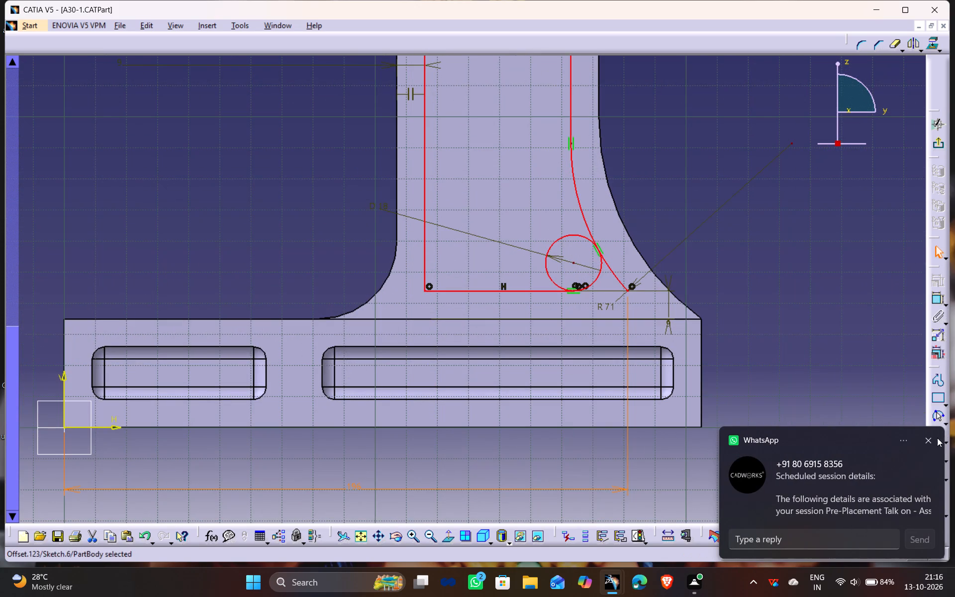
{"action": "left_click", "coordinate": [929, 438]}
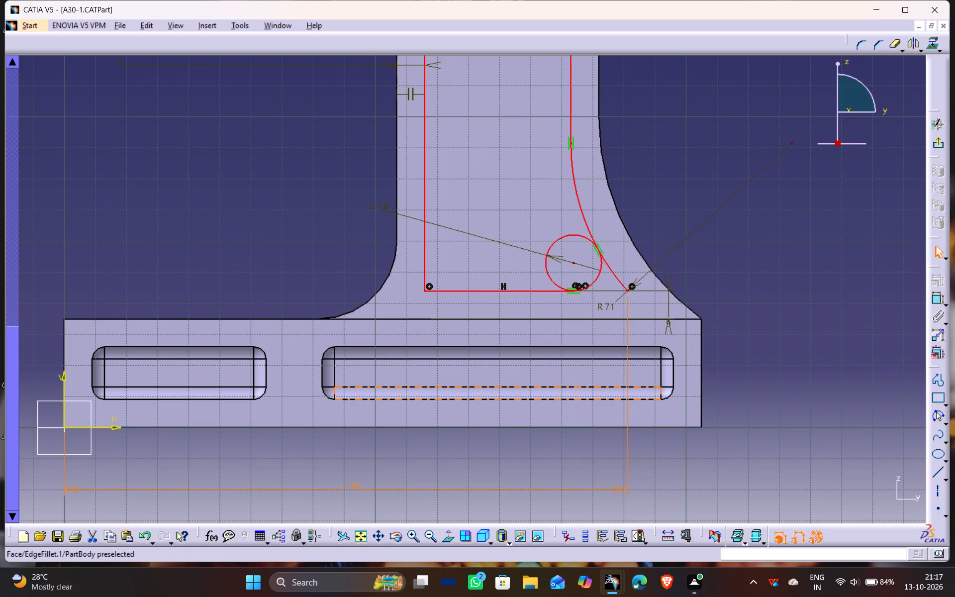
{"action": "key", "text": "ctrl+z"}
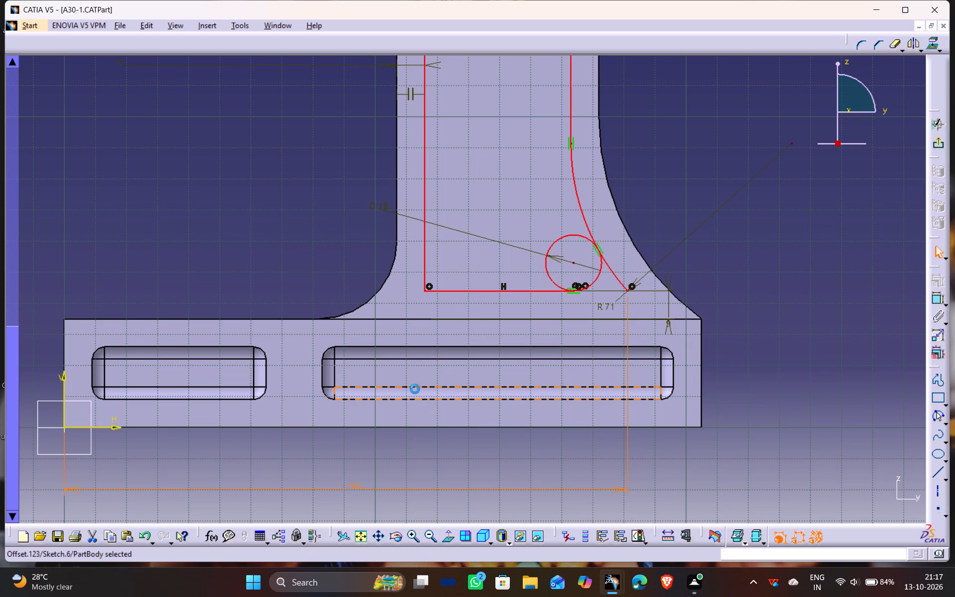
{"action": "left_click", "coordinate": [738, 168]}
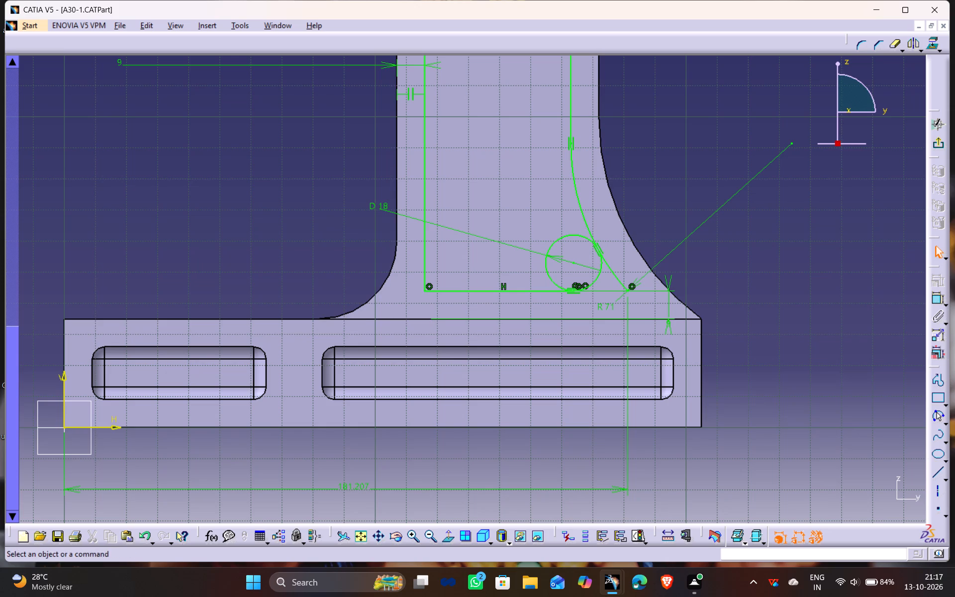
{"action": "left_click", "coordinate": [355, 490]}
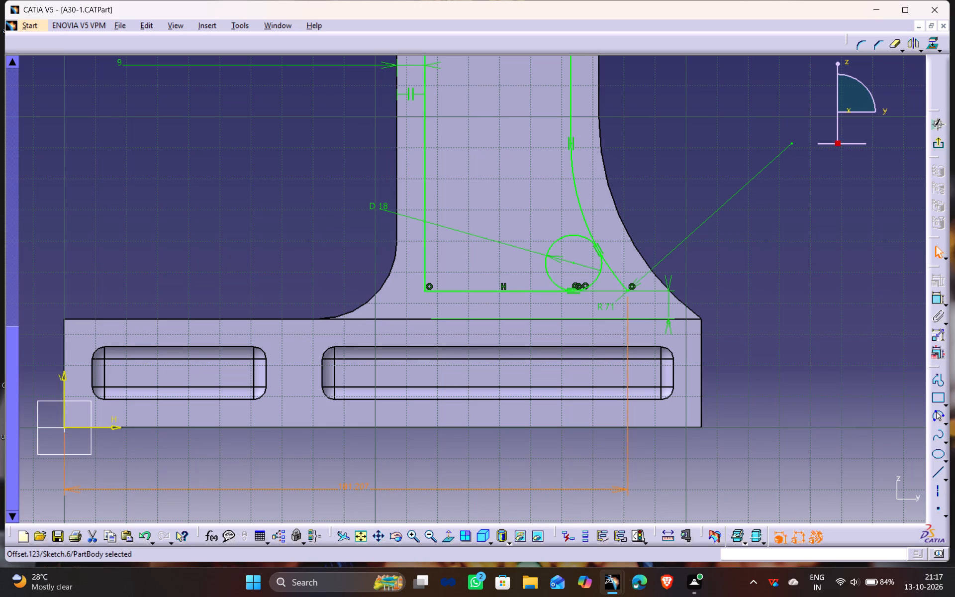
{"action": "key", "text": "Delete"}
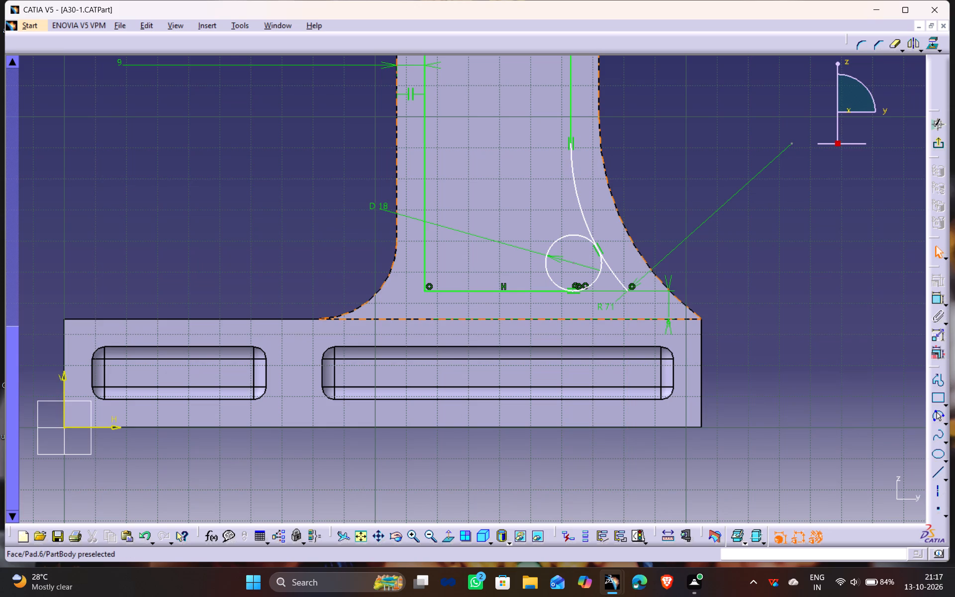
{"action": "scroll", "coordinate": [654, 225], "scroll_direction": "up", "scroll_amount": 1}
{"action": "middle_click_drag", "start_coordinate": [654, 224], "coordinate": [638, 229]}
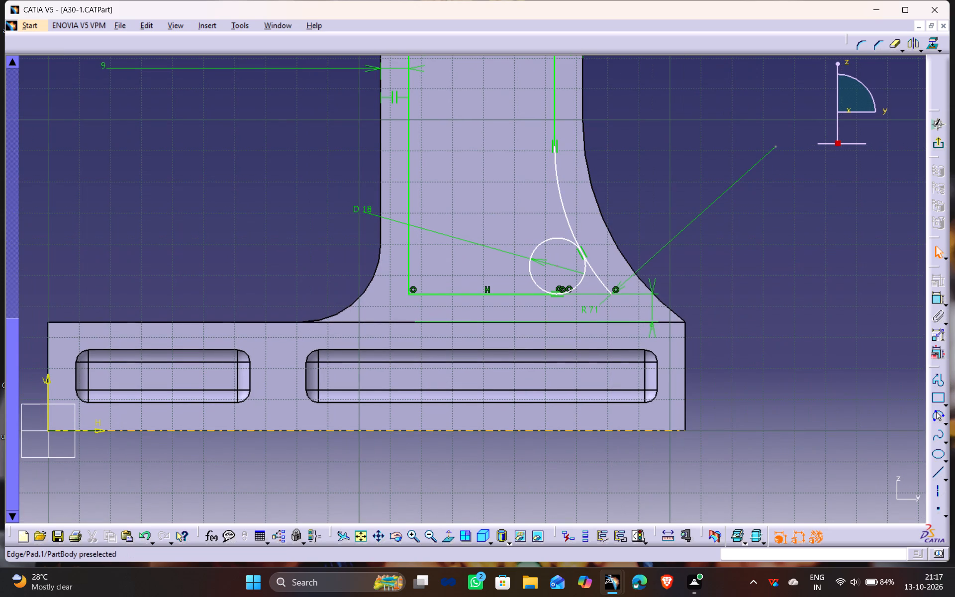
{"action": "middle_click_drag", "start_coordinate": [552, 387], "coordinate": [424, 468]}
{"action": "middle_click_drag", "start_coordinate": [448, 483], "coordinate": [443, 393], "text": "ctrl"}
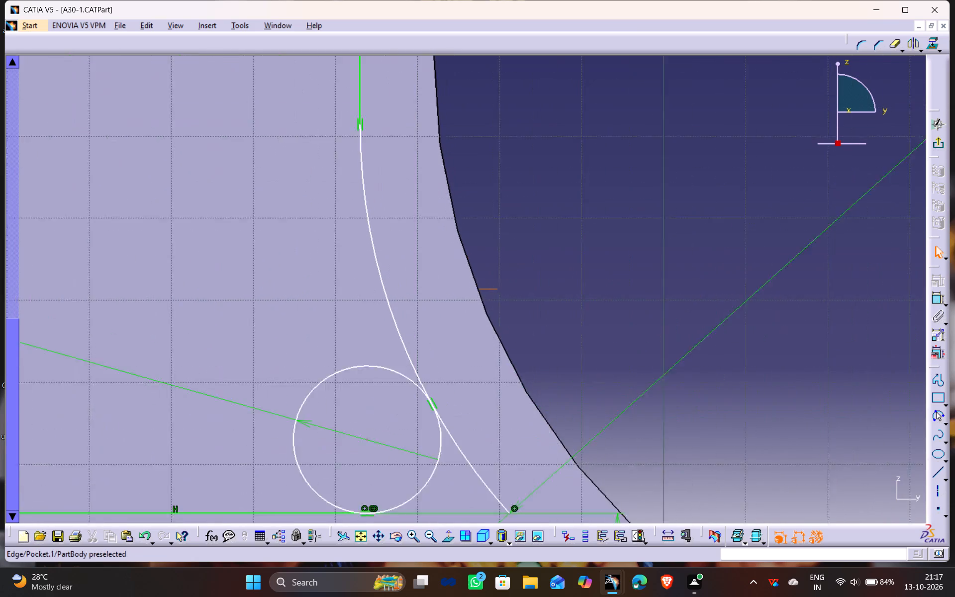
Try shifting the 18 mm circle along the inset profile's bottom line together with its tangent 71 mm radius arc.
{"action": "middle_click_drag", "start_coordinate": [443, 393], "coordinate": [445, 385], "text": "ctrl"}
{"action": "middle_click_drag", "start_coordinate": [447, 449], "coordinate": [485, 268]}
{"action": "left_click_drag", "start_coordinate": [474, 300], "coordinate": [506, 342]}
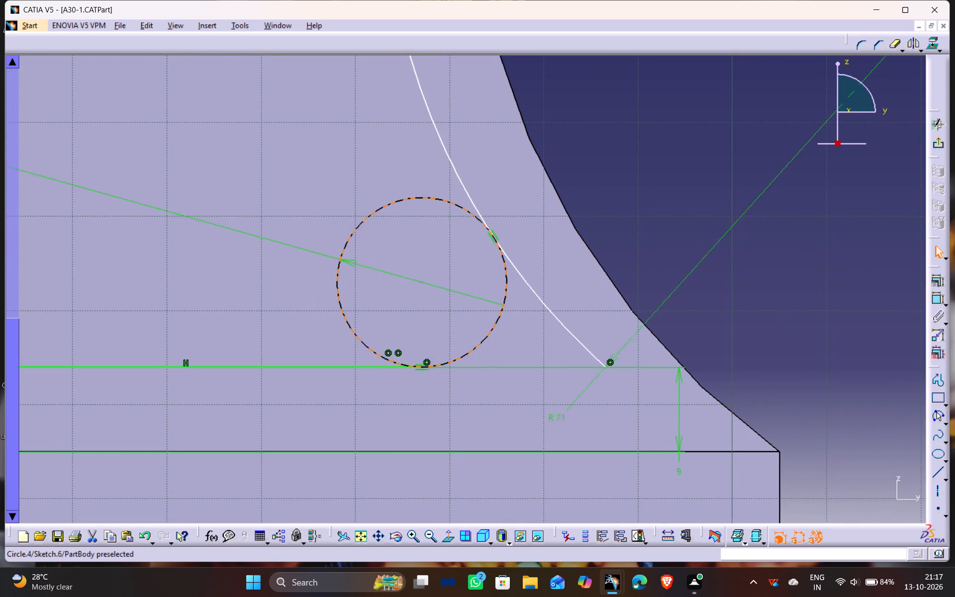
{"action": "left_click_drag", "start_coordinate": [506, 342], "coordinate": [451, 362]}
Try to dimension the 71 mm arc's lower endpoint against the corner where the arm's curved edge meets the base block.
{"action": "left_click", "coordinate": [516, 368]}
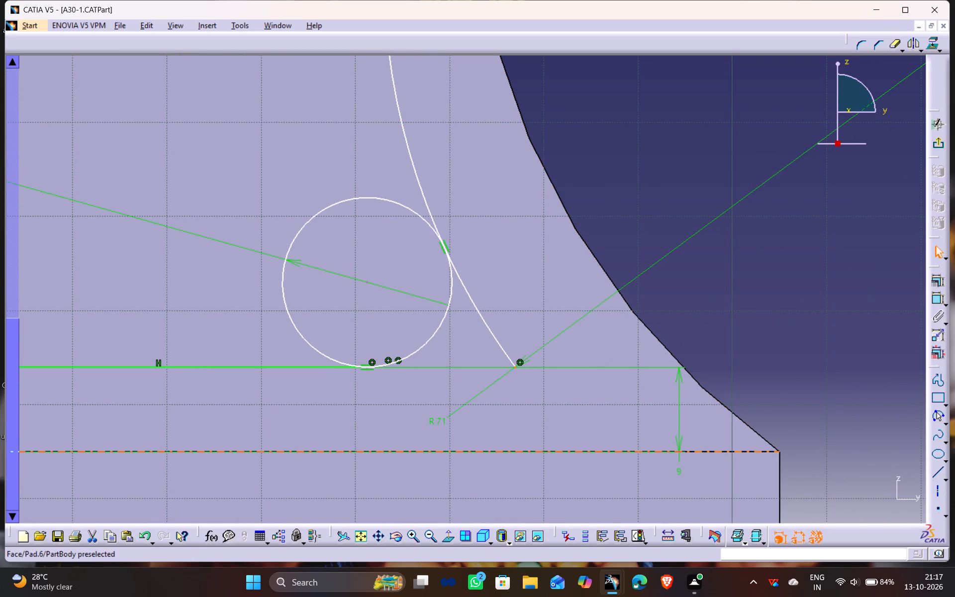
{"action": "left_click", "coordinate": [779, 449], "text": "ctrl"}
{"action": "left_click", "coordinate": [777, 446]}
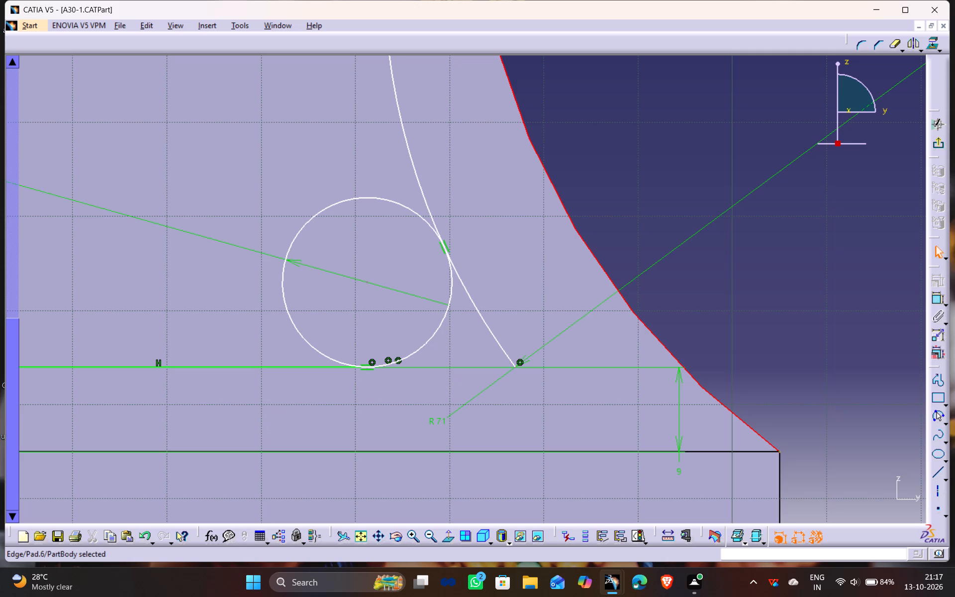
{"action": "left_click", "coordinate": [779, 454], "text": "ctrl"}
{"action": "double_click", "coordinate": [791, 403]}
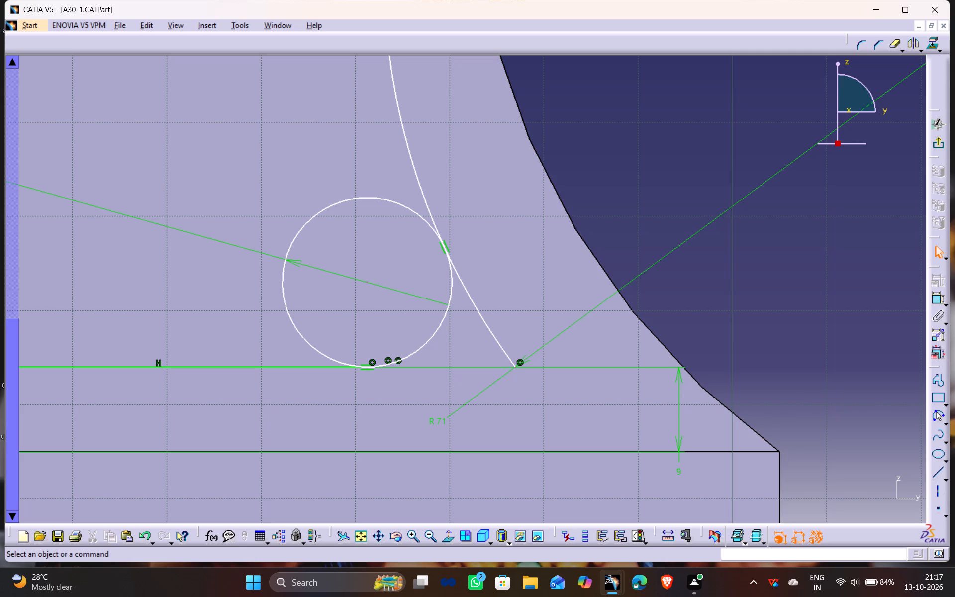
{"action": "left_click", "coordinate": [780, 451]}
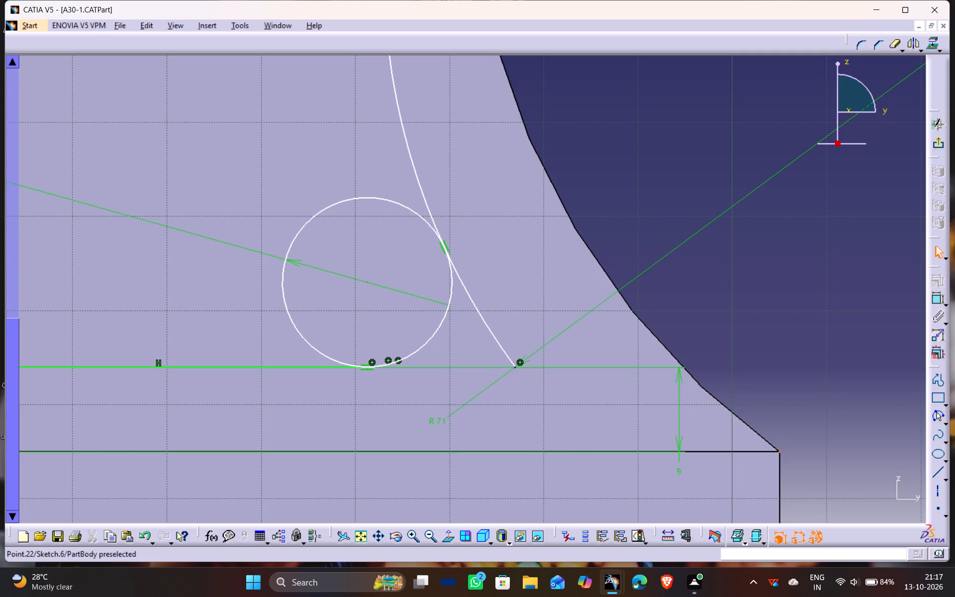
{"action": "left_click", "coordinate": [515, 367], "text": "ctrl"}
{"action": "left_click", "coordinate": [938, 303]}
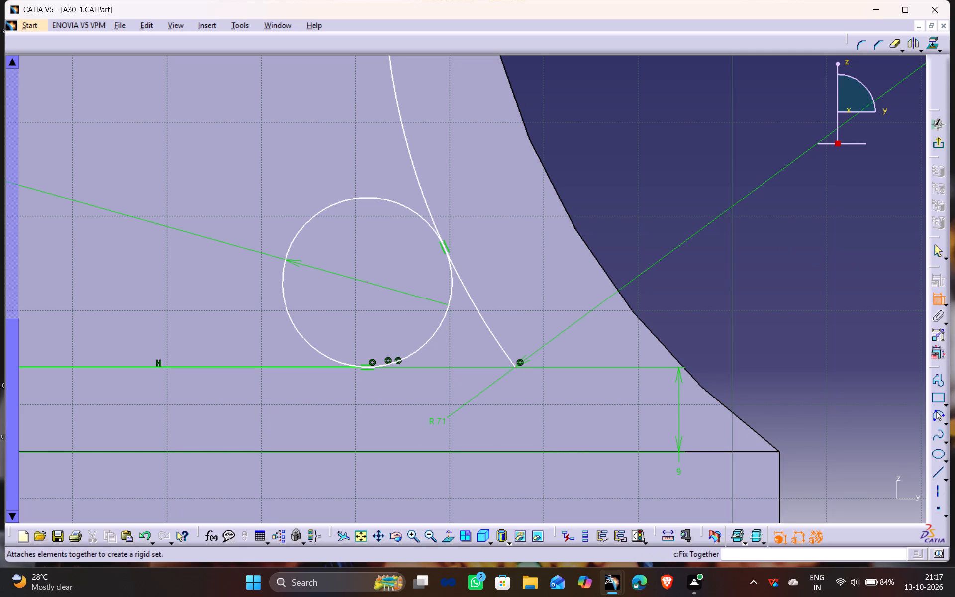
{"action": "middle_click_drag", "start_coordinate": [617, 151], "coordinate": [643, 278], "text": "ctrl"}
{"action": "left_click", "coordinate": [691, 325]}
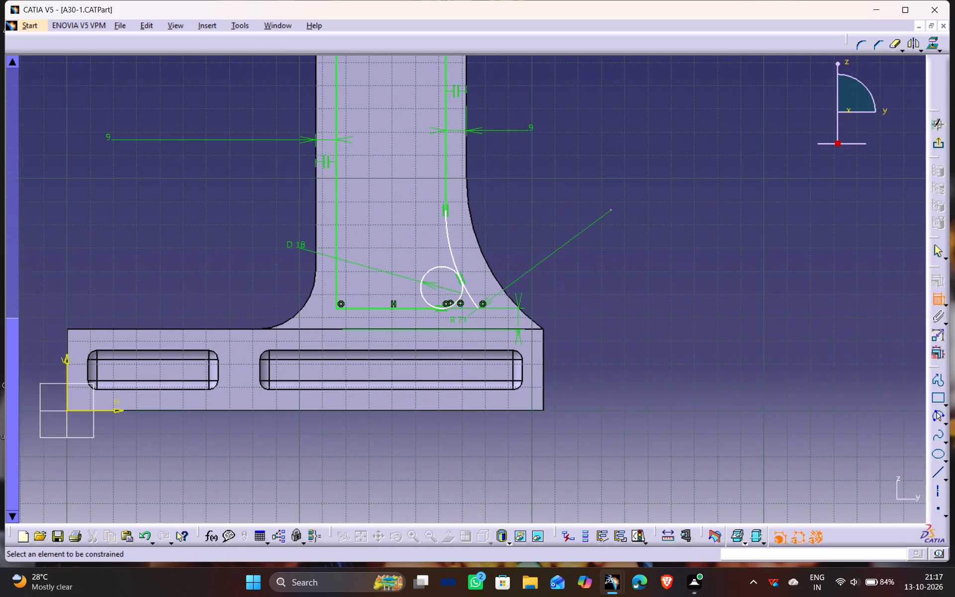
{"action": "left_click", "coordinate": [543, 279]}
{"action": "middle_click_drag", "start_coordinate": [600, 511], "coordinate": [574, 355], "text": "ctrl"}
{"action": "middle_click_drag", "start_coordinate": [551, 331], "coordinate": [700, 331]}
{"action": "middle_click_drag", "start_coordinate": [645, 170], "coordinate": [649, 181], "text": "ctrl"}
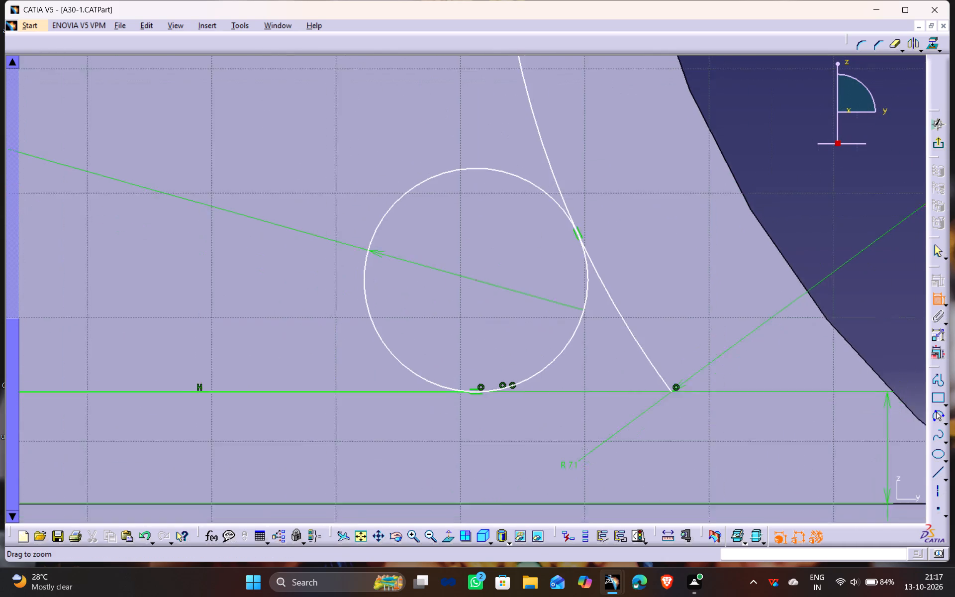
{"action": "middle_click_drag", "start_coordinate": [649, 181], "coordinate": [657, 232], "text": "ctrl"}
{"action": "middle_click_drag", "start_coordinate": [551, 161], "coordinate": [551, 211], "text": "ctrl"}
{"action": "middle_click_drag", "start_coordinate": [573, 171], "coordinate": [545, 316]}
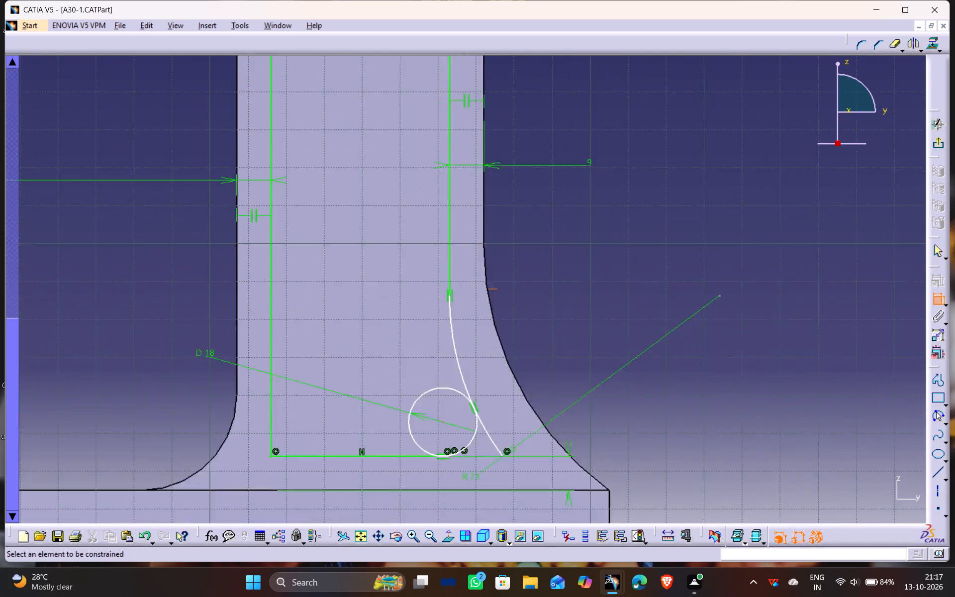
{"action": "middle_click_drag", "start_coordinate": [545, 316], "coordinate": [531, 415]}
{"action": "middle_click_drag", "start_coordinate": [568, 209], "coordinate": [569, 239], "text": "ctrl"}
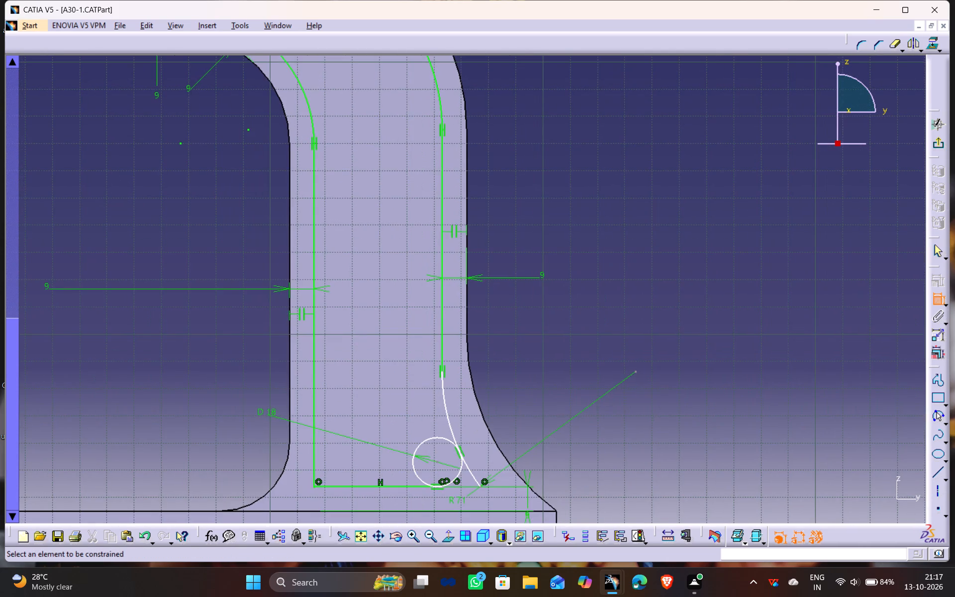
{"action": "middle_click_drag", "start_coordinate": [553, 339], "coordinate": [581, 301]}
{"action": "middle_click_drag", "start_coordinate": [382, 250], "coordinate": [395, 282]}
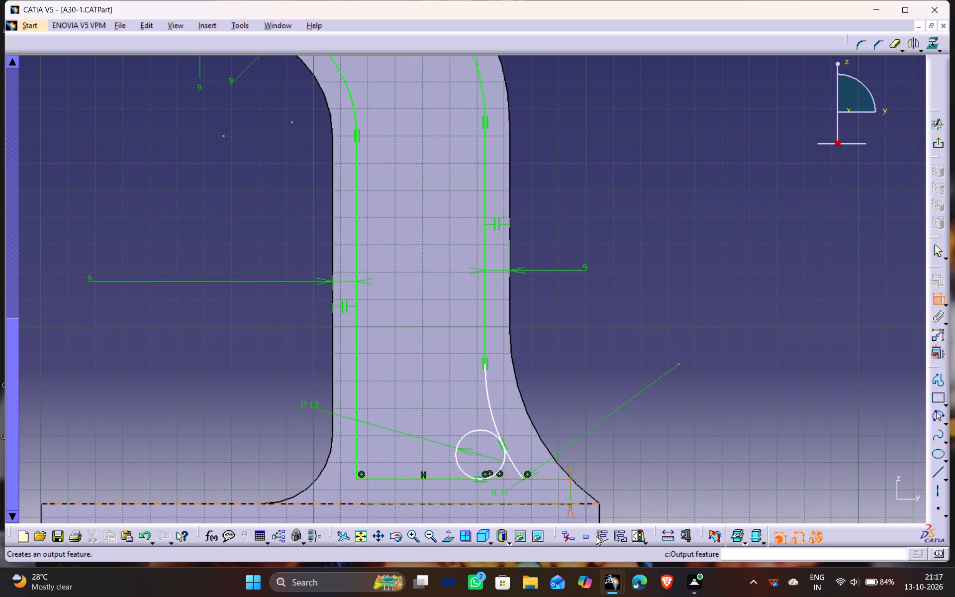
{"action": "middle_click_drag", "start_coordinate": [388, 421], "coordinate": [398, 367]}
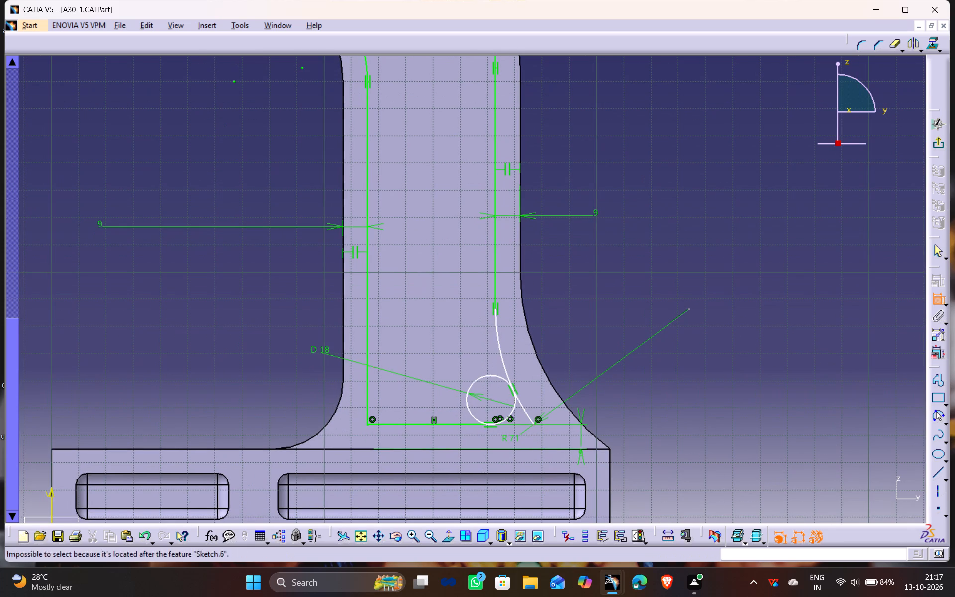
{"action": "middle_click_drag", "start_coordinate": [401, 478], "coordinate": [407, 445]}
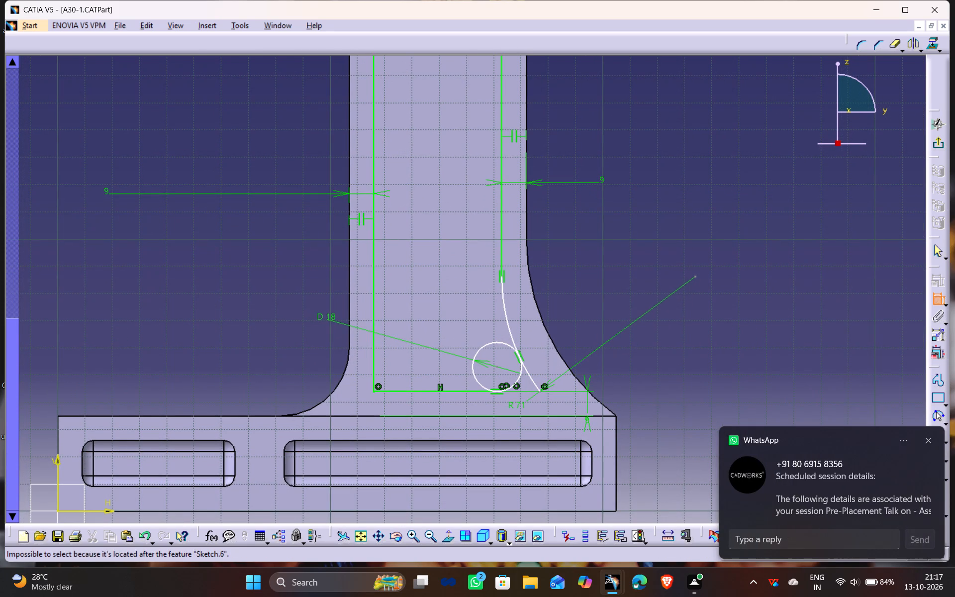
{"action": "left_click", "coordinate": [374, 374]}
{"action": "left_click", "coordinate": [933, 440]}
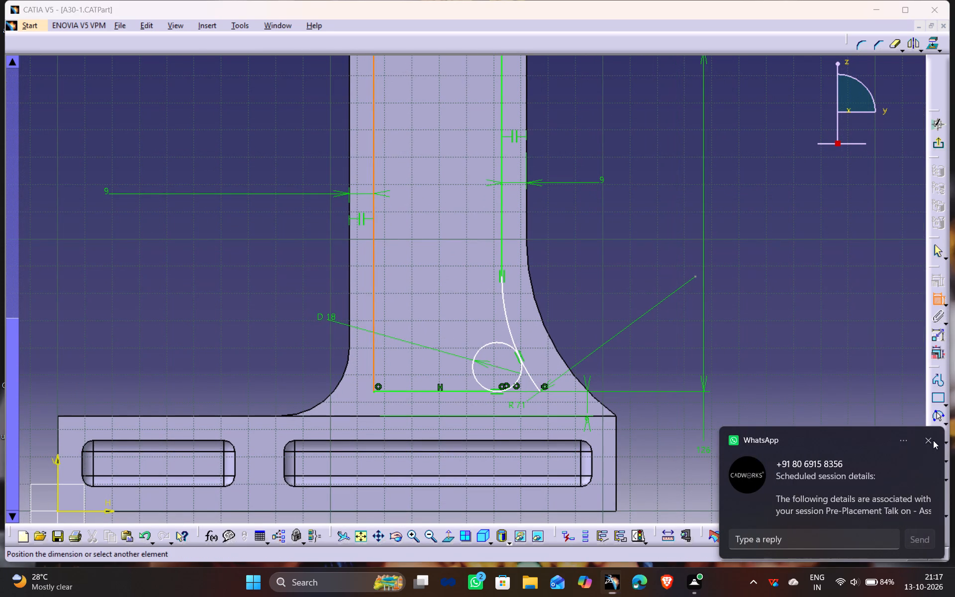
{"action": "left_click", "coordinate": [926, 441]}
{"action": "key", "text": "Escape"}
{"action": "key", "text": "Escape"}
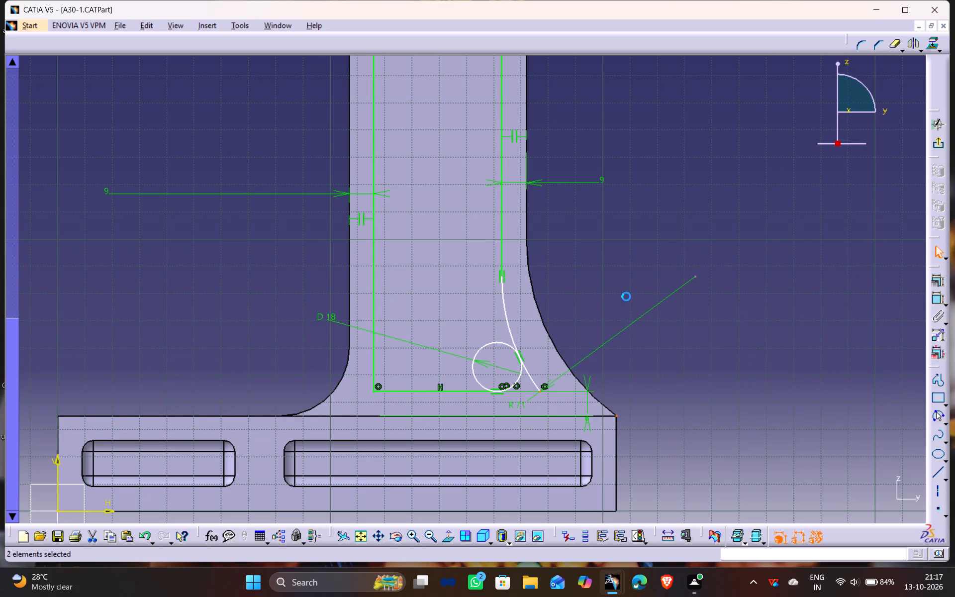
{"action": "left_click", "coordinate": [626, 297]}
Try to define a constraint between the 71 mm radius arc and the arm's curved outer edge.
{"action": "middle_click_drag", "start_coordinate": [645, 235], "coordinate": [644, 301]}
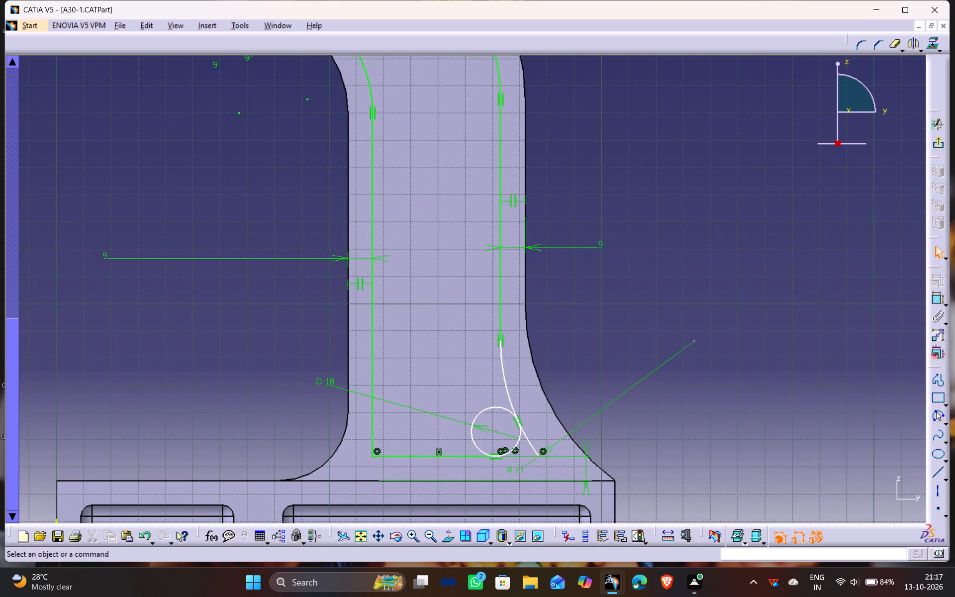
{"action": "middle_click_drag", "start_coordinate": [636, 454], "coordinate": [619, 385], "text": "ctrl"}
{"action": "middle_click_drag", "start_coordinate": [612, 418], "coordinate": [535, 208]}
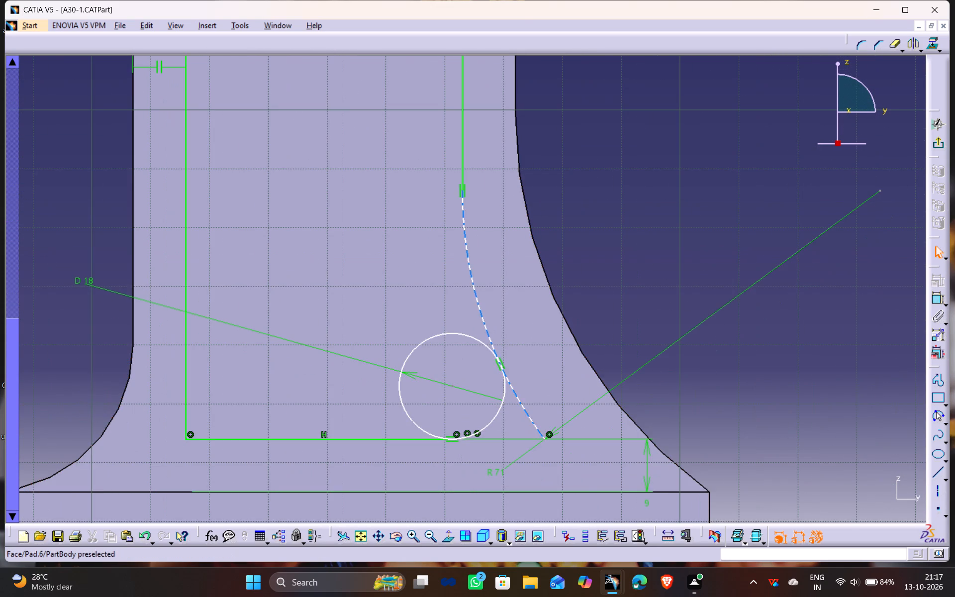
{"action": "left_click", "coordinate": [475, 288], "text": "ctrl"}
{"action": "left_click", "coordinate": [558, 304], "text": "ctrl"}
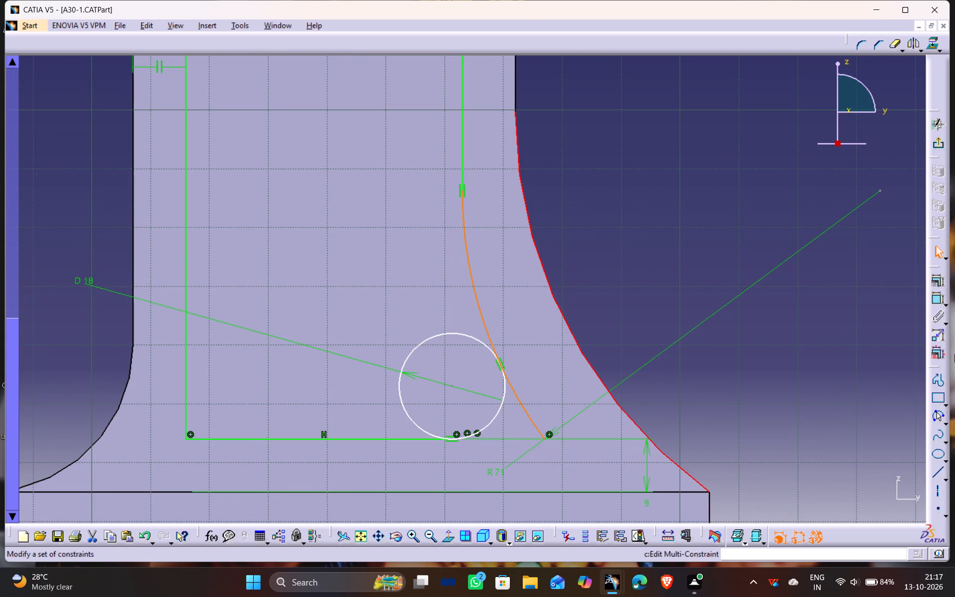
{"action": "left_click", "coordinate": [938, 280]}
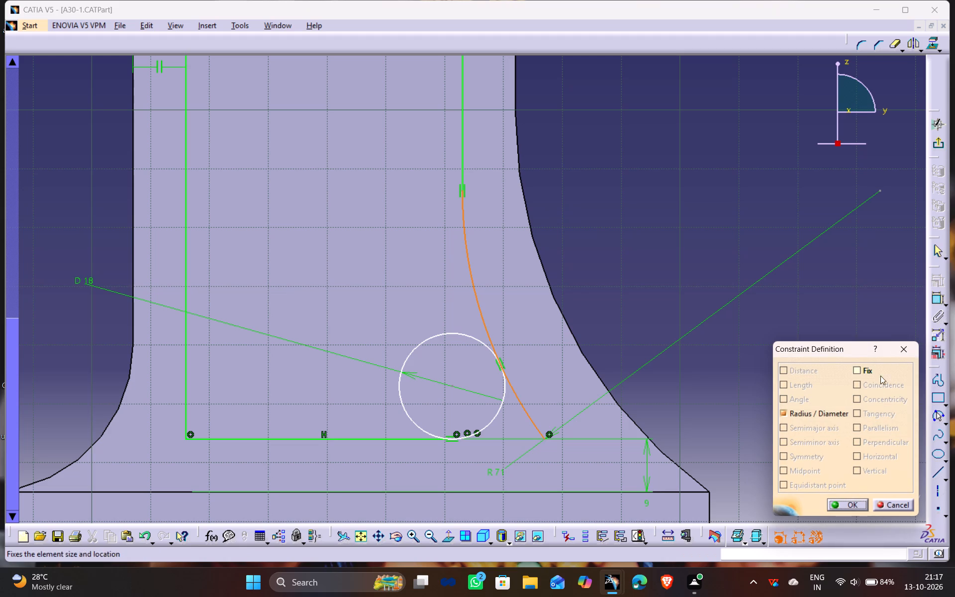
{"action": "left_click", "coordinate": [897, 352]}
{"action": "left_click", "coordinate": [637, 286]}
Shift the 18 mm circle along the inset profile's bottom line so the tangent 71 mm arc moves closer to the arm's curved outer edge.
{"action": "middle_click_drag", "start_coordinate": [618, 239], "coordinate": [624, 259], "text": "ctrl"}
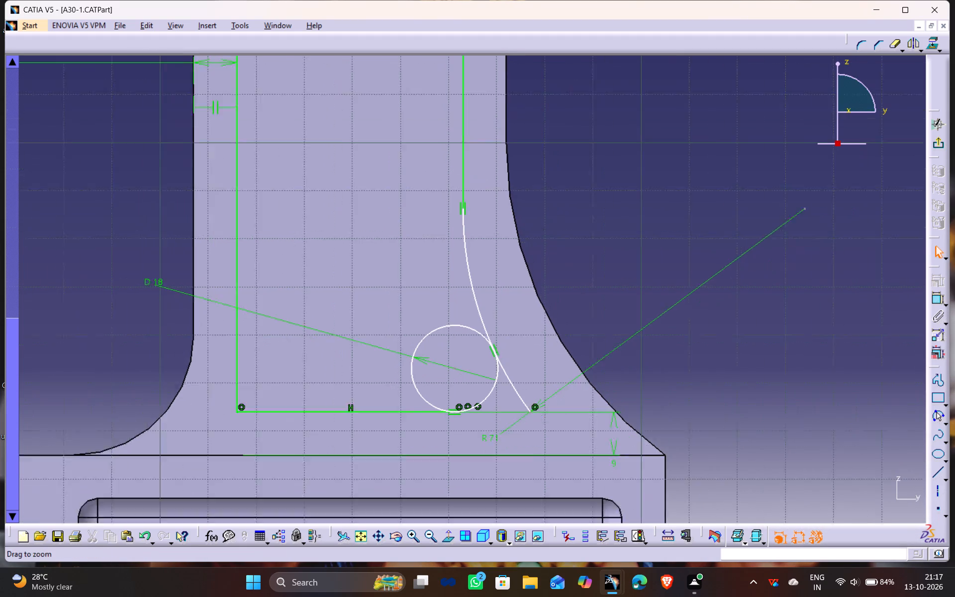
{"action": "middle_click_drag", "start_coordinate": [624, 259], "coordinate": [624, 267], "text": "ctrl"}
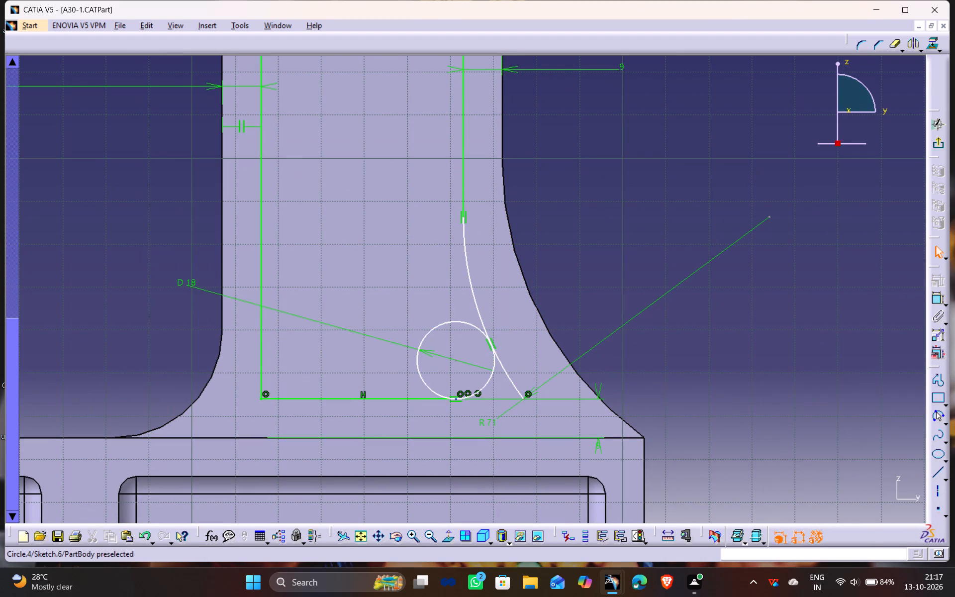
{"action": "left_click_drag", "start_coordinate": [450, 400], "coordinate": [521, 413]}
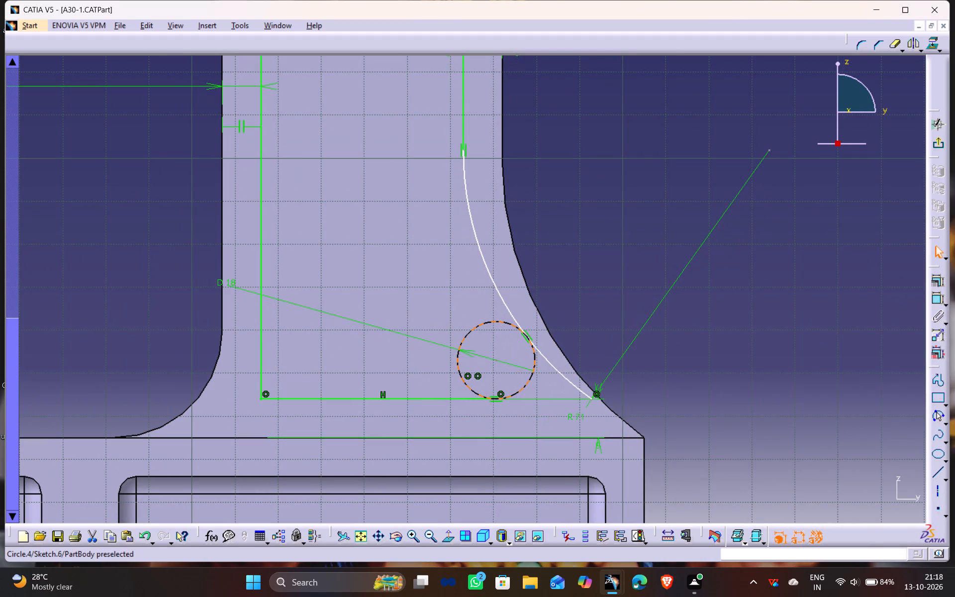
{"action": "left_click_drag", "start_coordinate": [521, 413], "coordinate": [466, 403]}
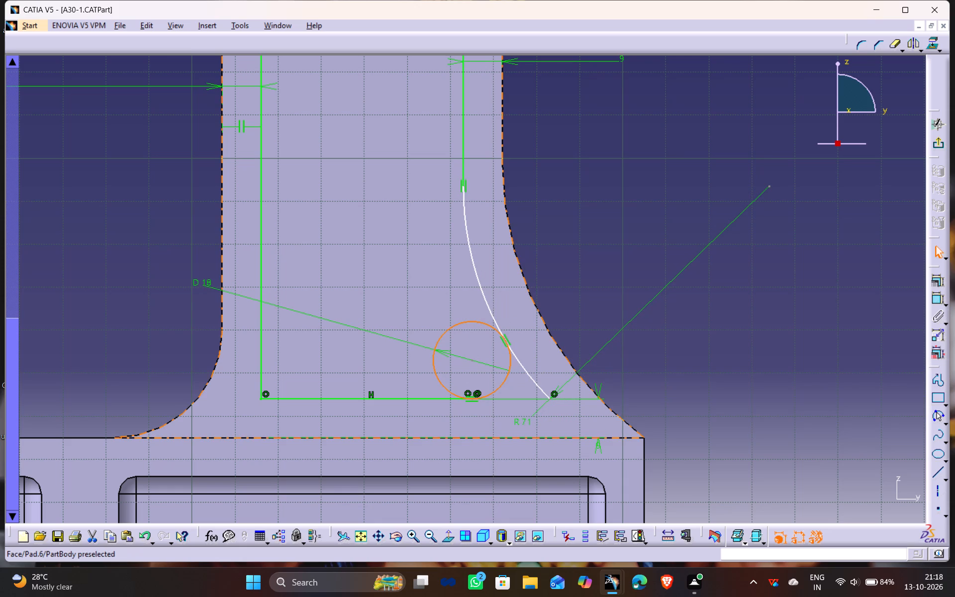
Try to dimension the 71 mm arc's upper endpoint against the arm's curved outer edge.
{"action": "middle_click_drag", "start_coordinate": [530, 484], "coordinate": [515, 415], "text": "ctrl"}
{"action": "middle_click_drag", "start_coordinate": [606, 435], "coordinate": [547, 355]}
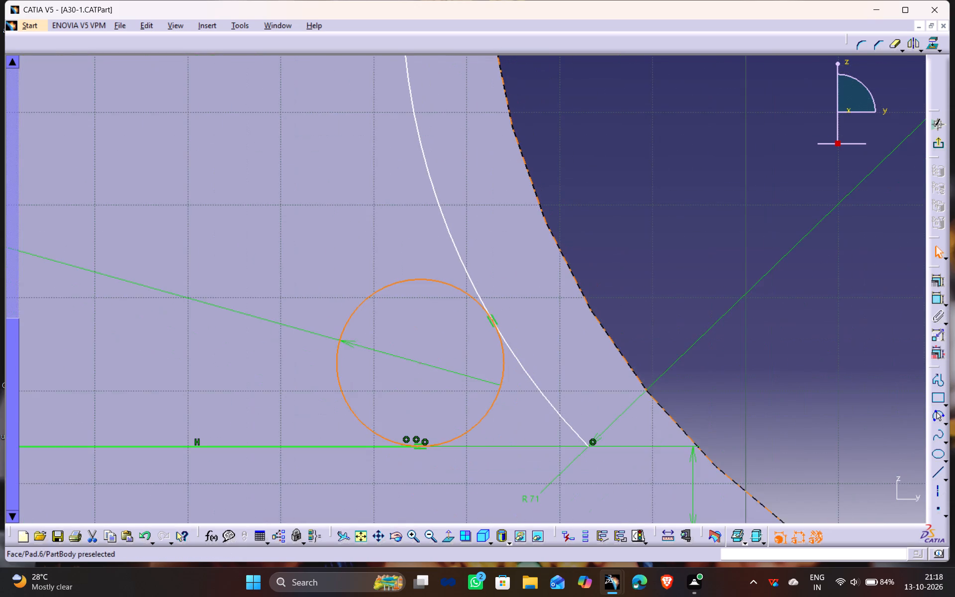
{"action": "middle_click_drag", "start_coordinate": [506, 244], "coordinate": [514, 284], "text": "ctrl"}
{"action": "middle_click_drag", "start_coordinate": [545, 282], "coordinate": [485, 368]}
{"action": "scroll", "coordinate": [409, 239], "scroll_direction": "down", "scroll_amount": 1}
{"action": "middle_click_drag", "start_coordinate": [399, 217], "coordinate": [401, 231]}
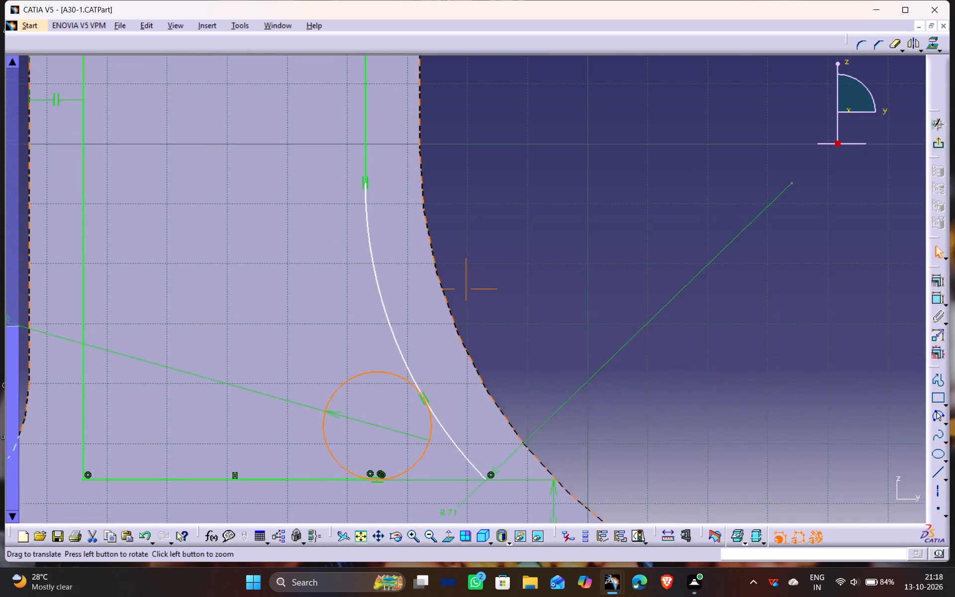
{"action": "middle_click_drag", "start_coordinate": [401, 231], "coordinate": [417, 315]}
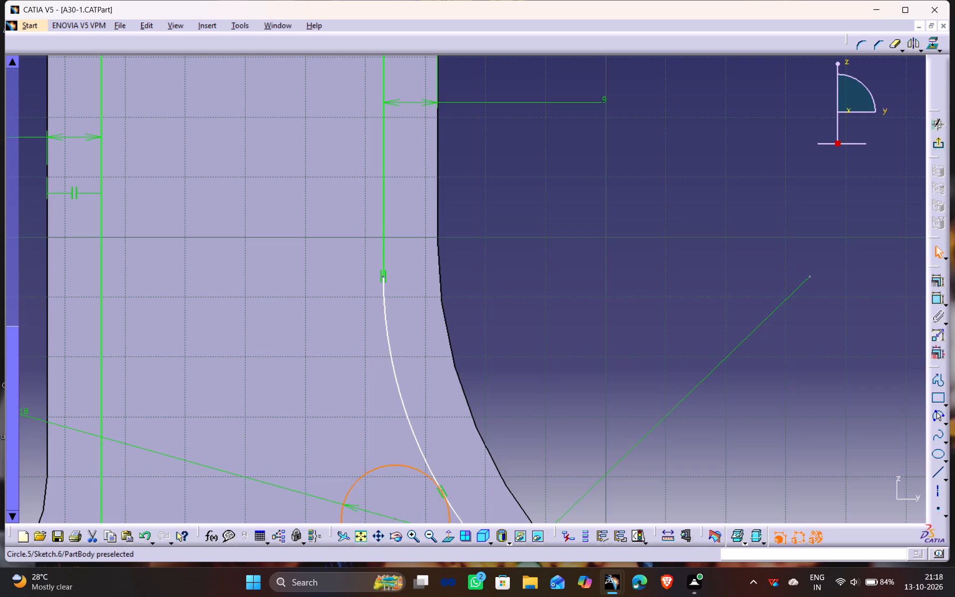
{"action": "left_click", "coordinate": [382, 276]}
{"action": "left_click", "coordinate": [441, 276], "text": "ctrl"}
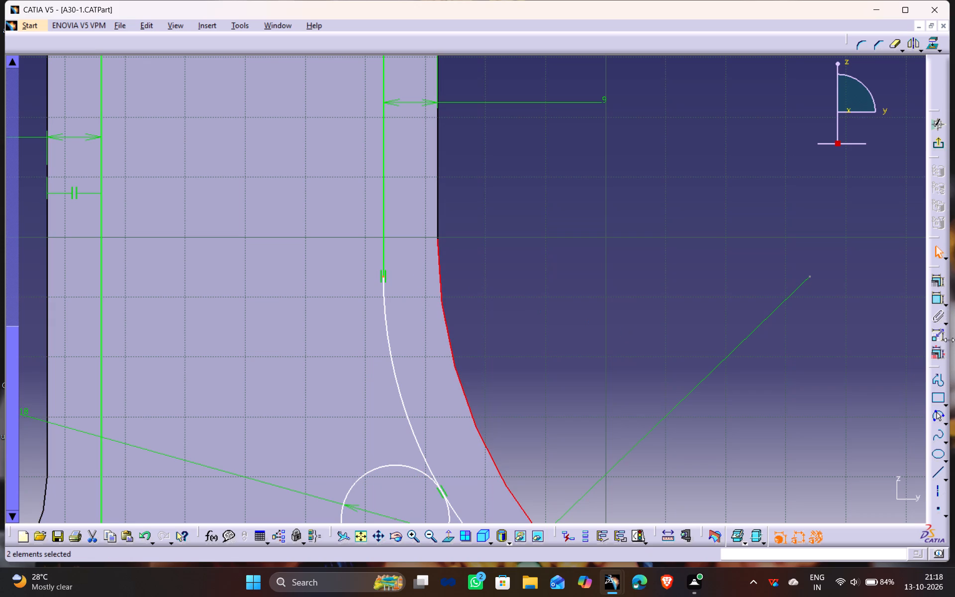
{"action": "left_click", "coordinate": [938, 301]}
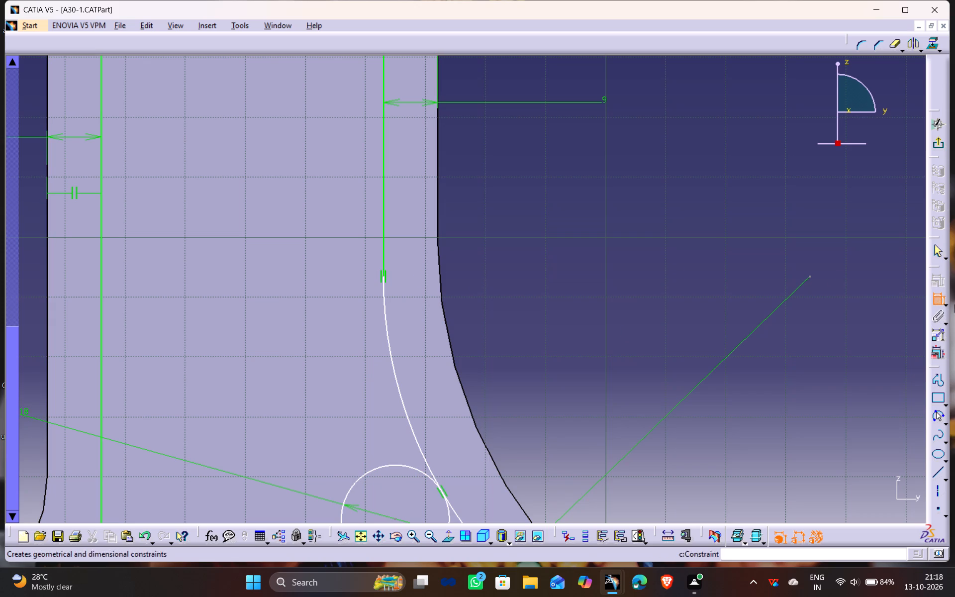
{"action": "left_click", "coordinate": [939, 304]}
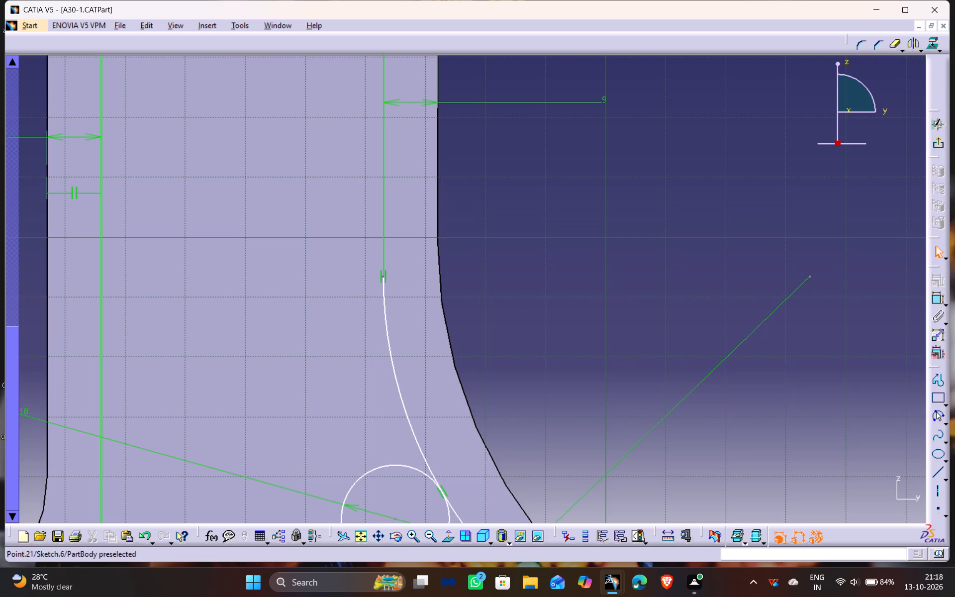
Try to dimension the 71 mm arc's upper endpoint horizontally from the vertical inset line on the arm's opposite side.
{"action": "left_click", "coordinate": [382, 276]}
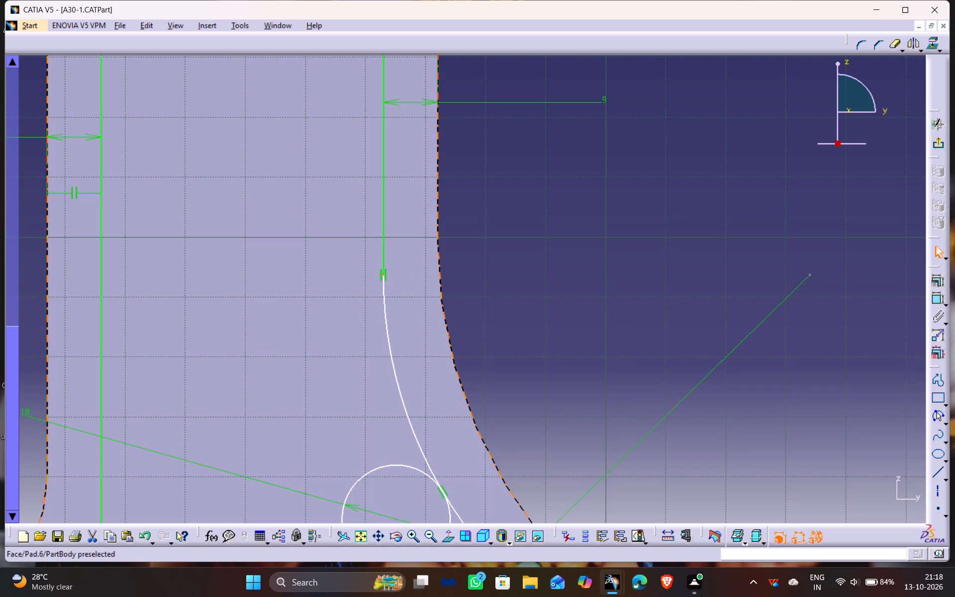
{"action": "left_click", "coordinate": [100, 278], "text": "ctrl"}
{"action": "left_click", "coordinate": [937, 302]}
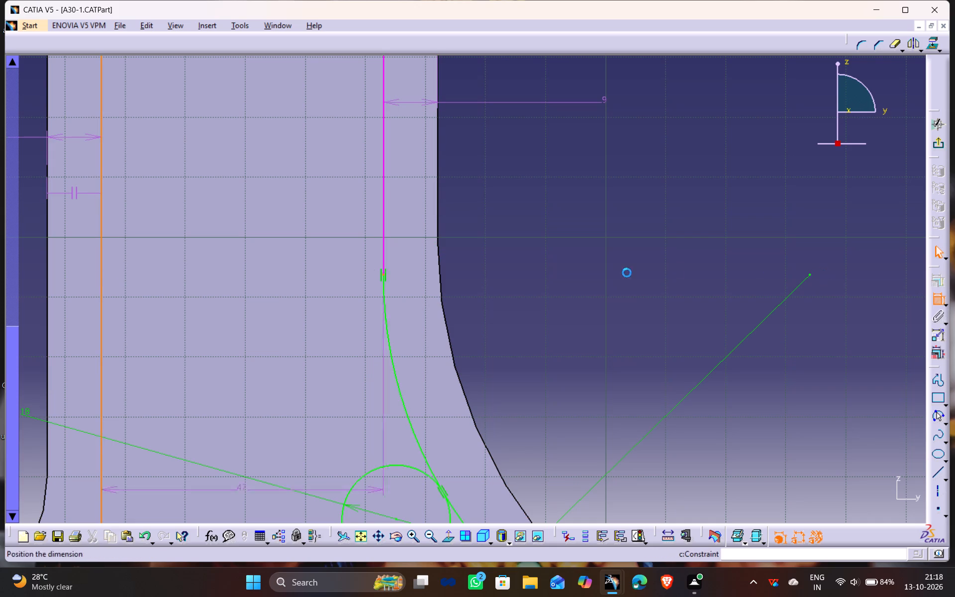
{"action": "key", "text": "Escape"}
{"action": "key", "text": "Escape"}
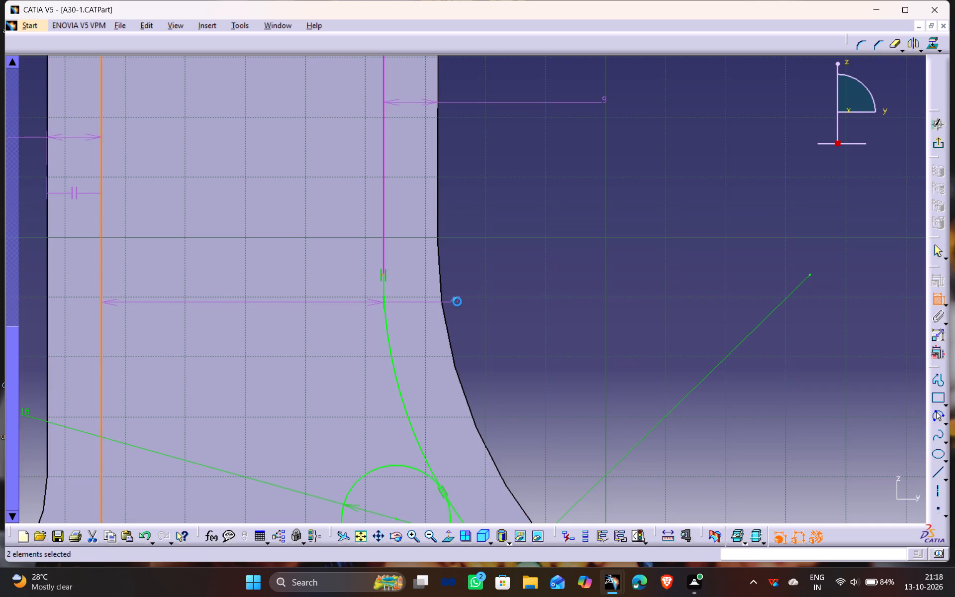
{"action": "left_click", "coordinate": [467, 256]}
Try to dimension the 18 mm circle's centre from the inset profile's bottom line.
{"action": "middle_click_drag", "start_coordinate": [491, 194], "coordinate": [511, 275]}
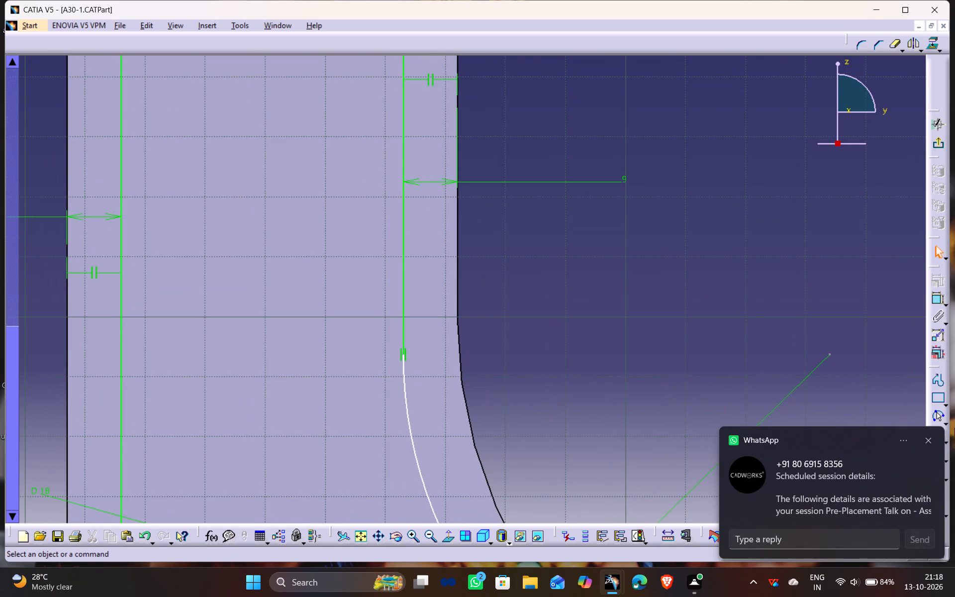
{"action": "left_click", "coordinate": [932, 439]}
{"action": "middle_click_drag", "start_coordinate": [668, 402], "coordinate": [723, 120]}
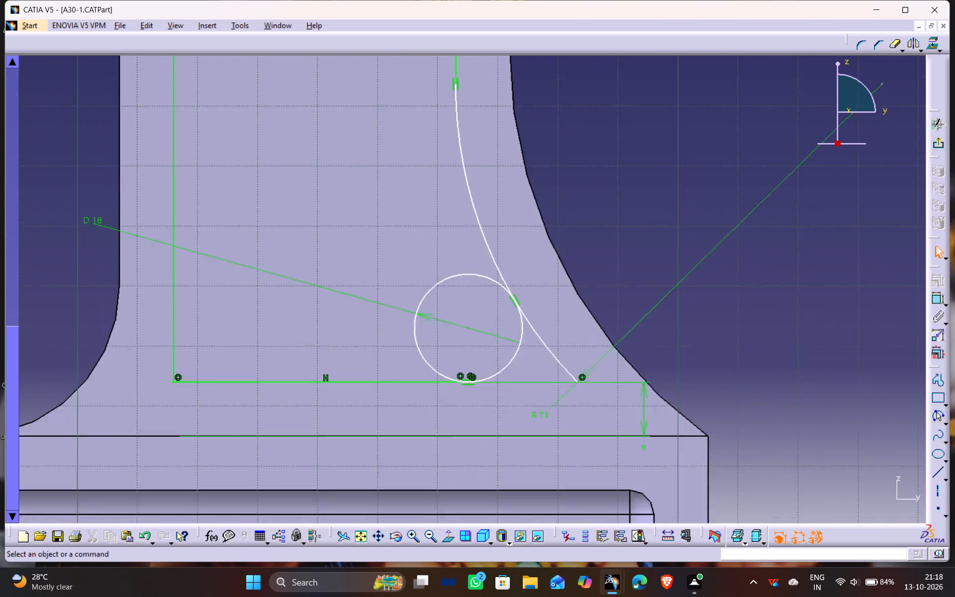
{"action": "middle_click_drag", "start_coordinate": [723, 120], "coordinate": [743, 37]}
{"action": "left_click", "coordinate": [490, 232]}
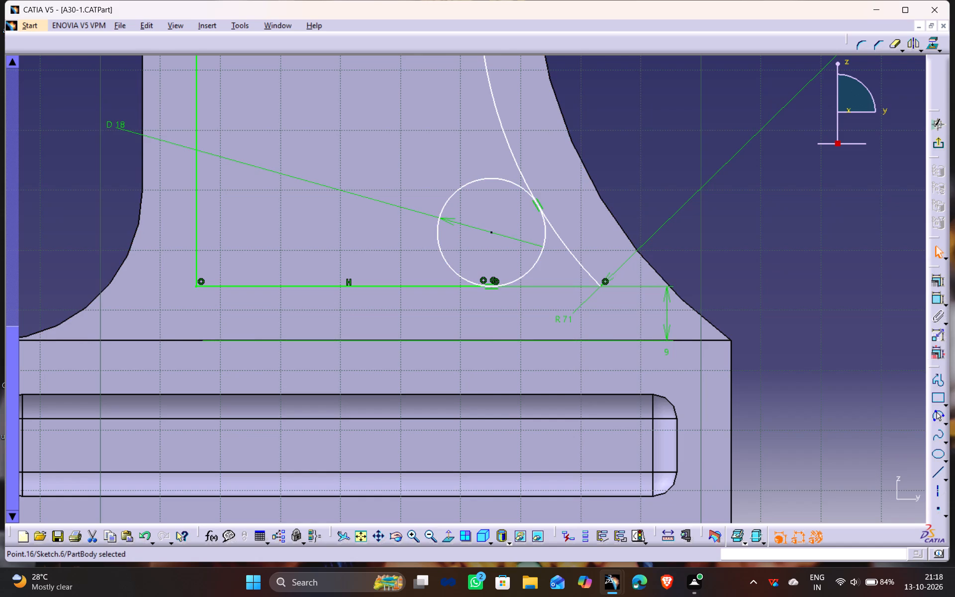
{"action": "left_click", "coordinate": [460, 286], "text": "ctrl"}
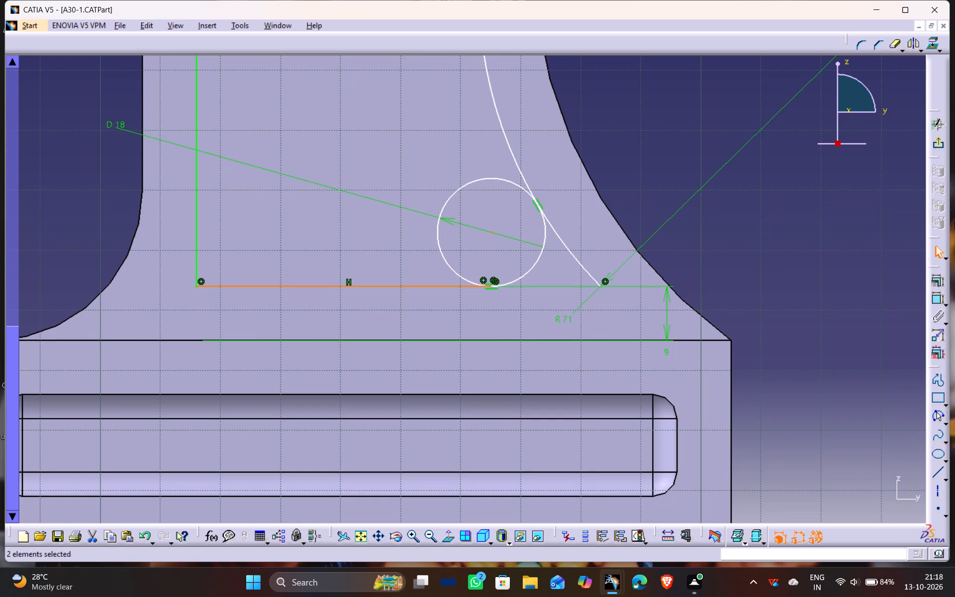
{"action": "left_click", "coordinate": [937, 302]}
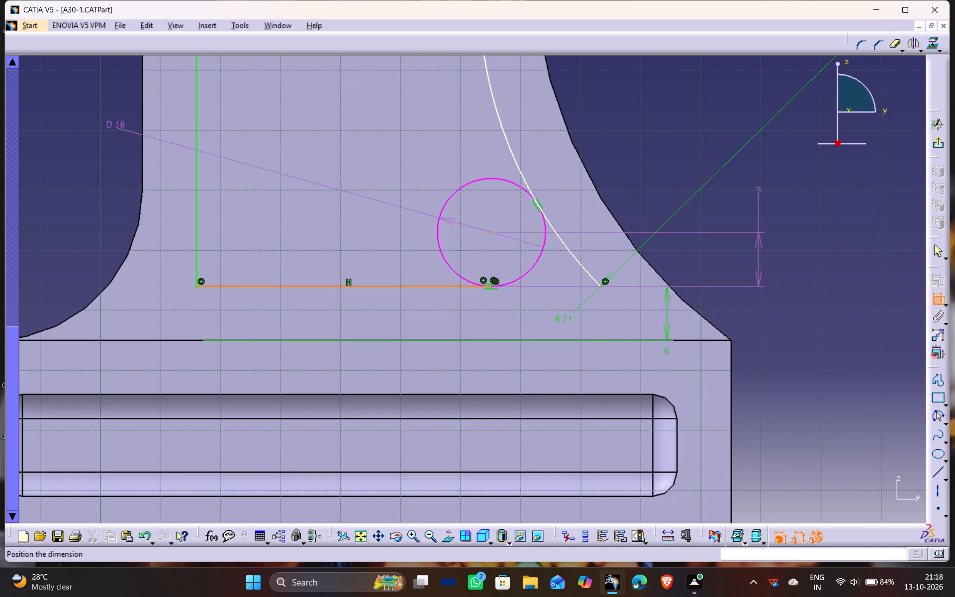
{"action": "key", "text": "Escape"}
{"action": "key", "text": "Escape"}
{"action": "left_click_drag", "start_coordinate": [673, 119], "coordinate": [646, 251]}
Quick-trim the lower portion of the 71 mm arc that extends past the 18 mm circle.
{"action": "middle_click_drag", "start_coordinate": [692, 141], "coordinate": [692, 145]}
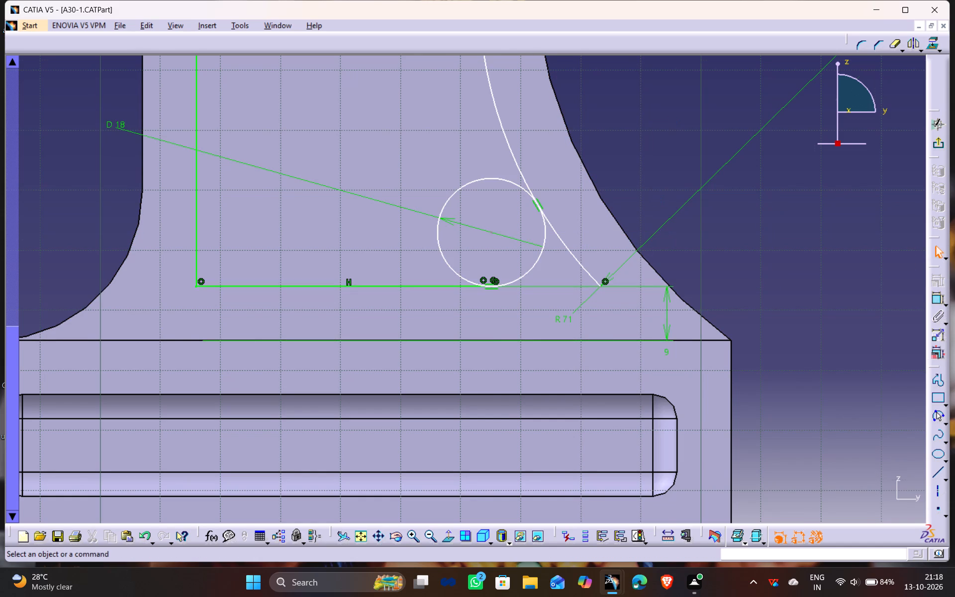
{"action": "middle_click_drag", "start_coordinate": [692, 145], "coordinate": [675, 260]}
{"action": "left_click", "coordinate": [894, 45]}
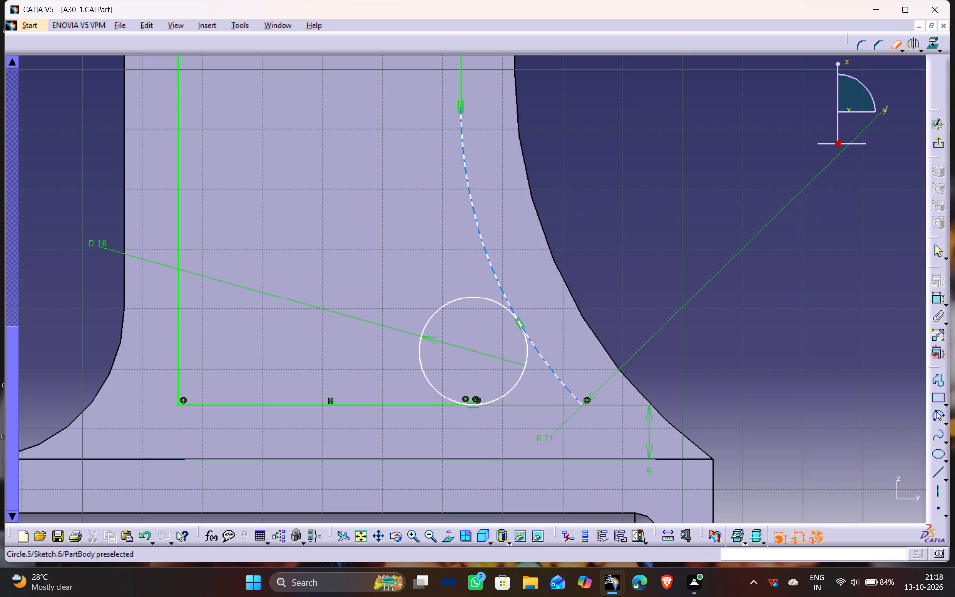
{"action": "left_click", "coordinate": [569, 393]}
{"action": "left_click", "coordinate": [615, 299]}
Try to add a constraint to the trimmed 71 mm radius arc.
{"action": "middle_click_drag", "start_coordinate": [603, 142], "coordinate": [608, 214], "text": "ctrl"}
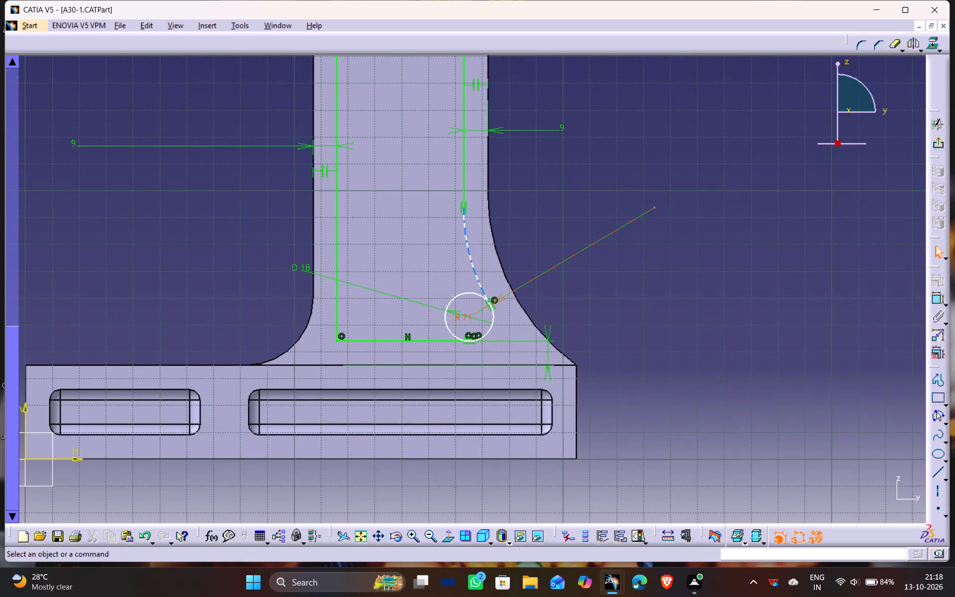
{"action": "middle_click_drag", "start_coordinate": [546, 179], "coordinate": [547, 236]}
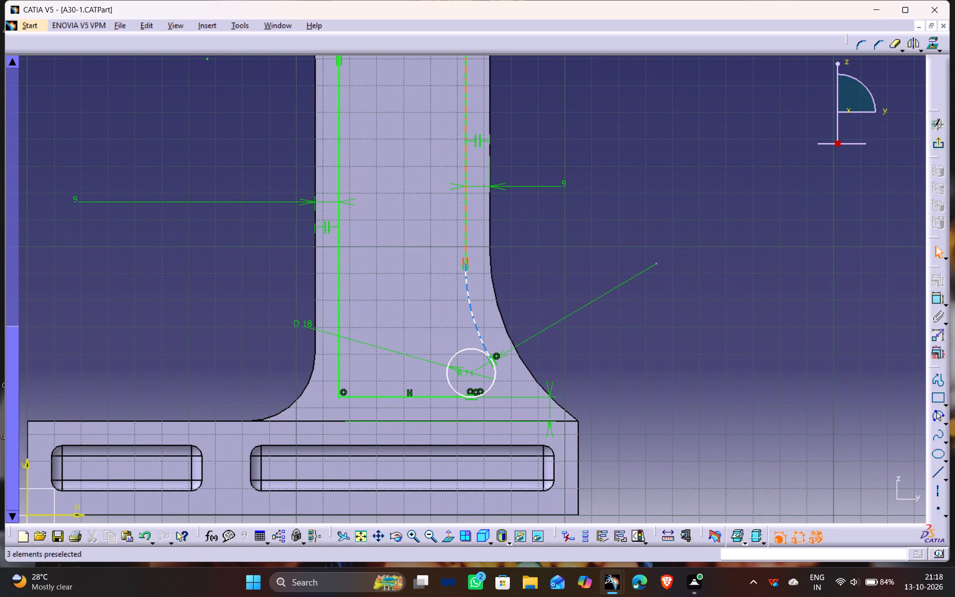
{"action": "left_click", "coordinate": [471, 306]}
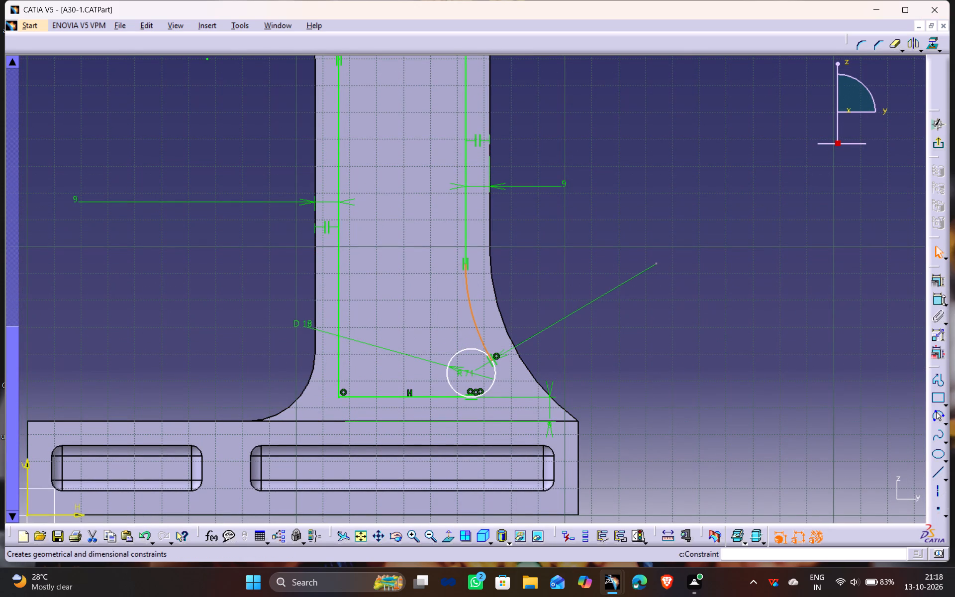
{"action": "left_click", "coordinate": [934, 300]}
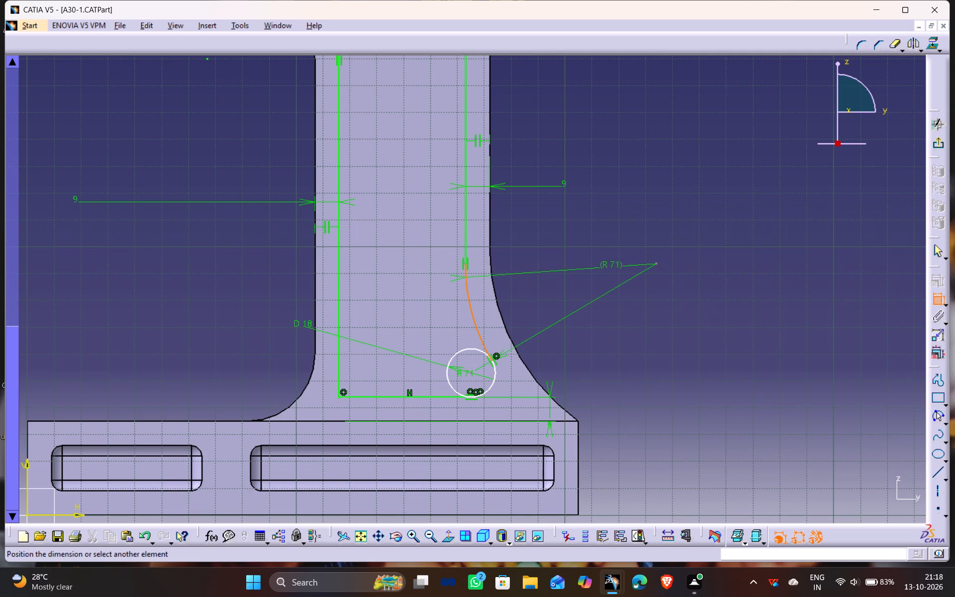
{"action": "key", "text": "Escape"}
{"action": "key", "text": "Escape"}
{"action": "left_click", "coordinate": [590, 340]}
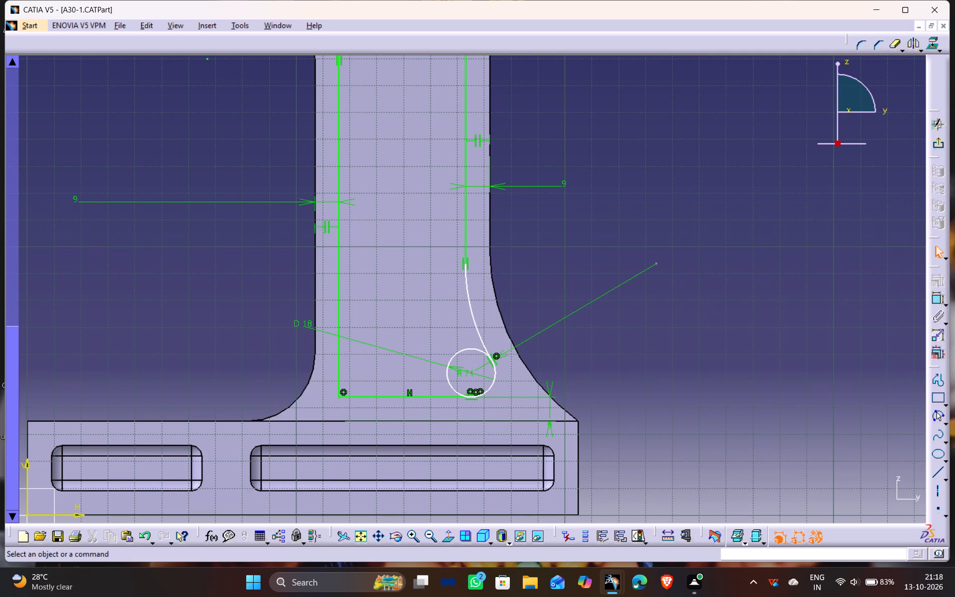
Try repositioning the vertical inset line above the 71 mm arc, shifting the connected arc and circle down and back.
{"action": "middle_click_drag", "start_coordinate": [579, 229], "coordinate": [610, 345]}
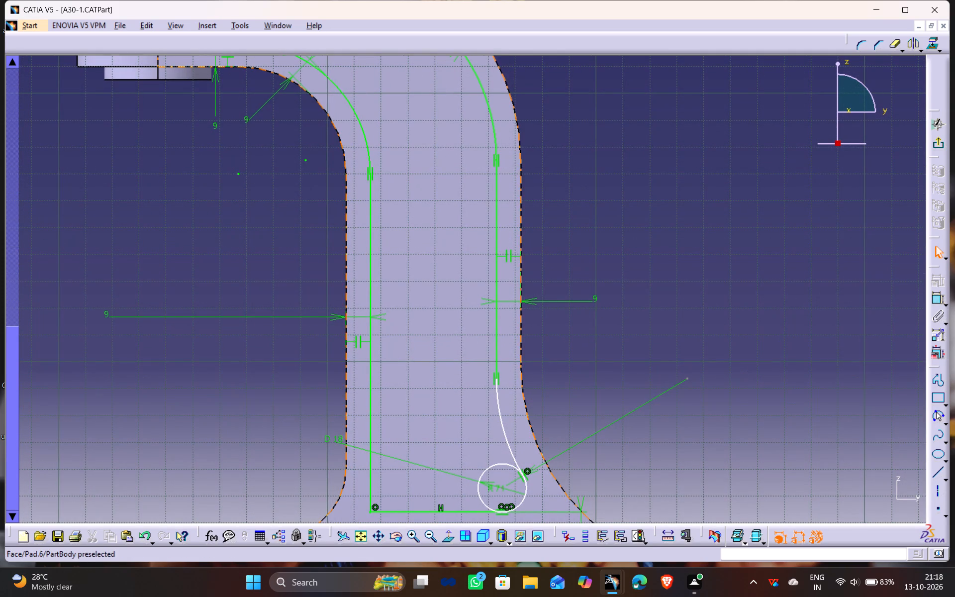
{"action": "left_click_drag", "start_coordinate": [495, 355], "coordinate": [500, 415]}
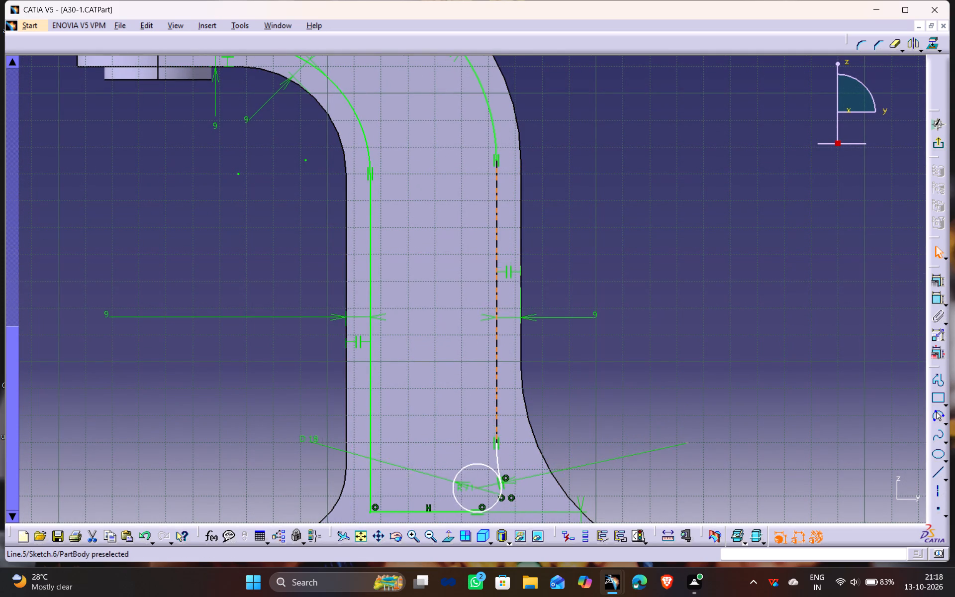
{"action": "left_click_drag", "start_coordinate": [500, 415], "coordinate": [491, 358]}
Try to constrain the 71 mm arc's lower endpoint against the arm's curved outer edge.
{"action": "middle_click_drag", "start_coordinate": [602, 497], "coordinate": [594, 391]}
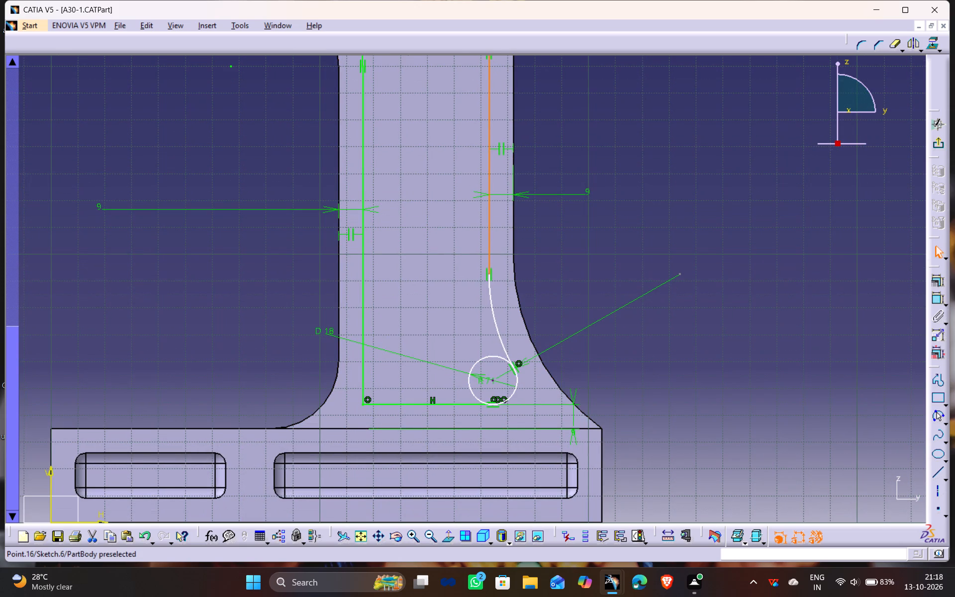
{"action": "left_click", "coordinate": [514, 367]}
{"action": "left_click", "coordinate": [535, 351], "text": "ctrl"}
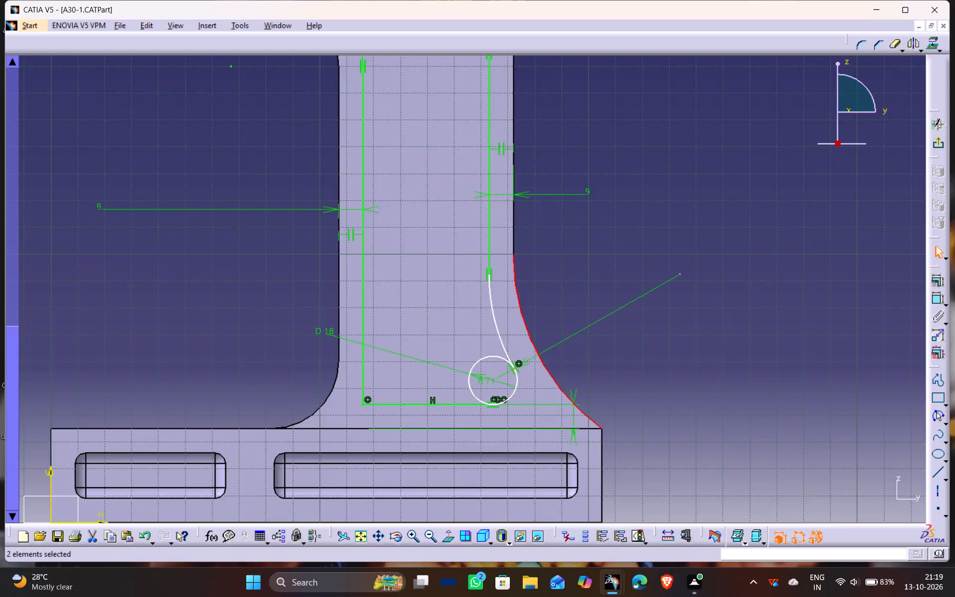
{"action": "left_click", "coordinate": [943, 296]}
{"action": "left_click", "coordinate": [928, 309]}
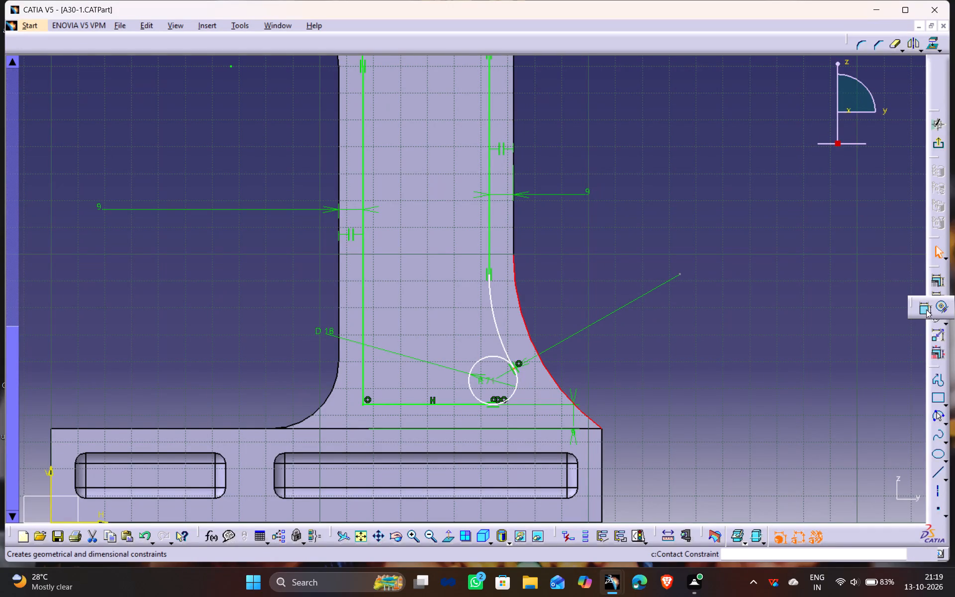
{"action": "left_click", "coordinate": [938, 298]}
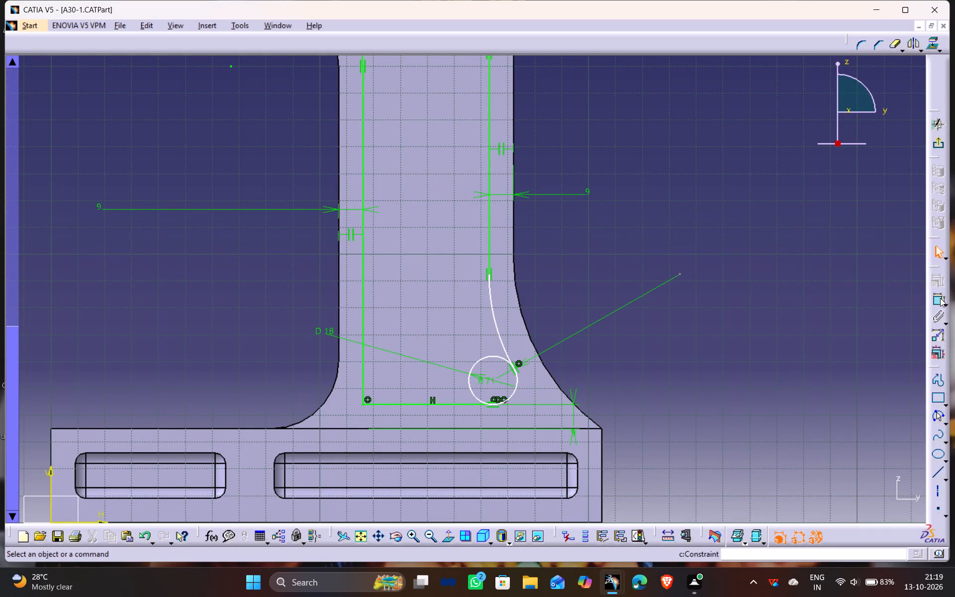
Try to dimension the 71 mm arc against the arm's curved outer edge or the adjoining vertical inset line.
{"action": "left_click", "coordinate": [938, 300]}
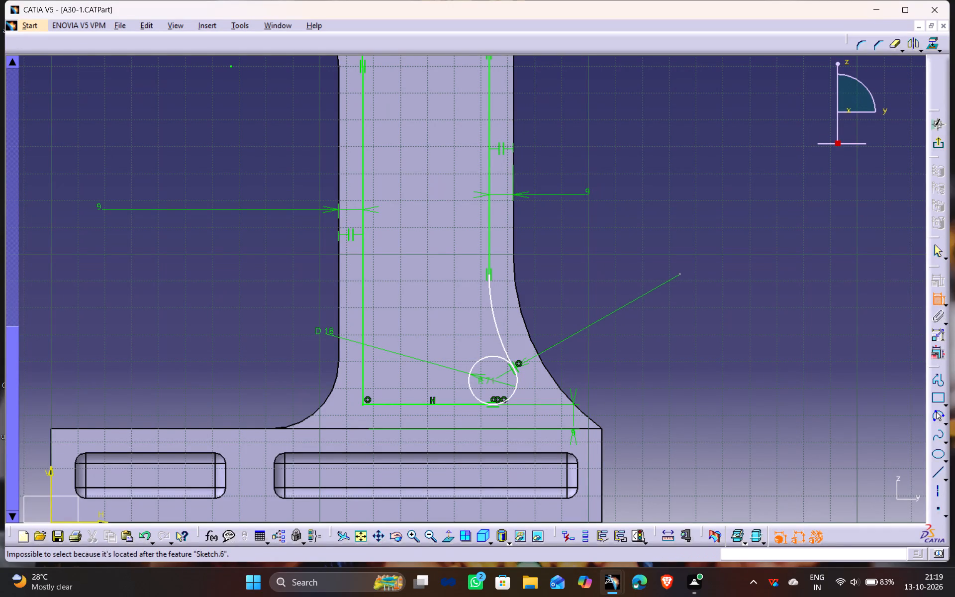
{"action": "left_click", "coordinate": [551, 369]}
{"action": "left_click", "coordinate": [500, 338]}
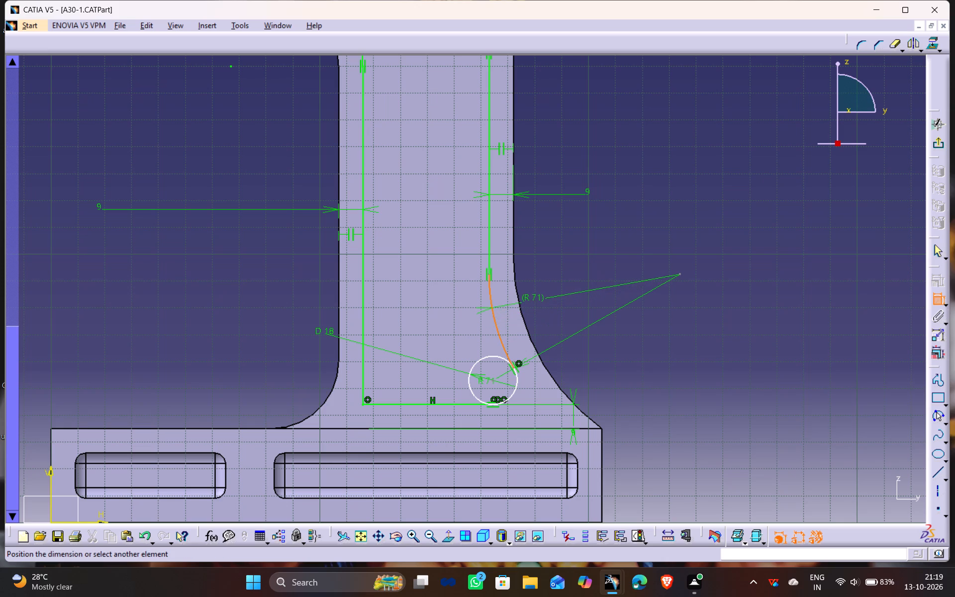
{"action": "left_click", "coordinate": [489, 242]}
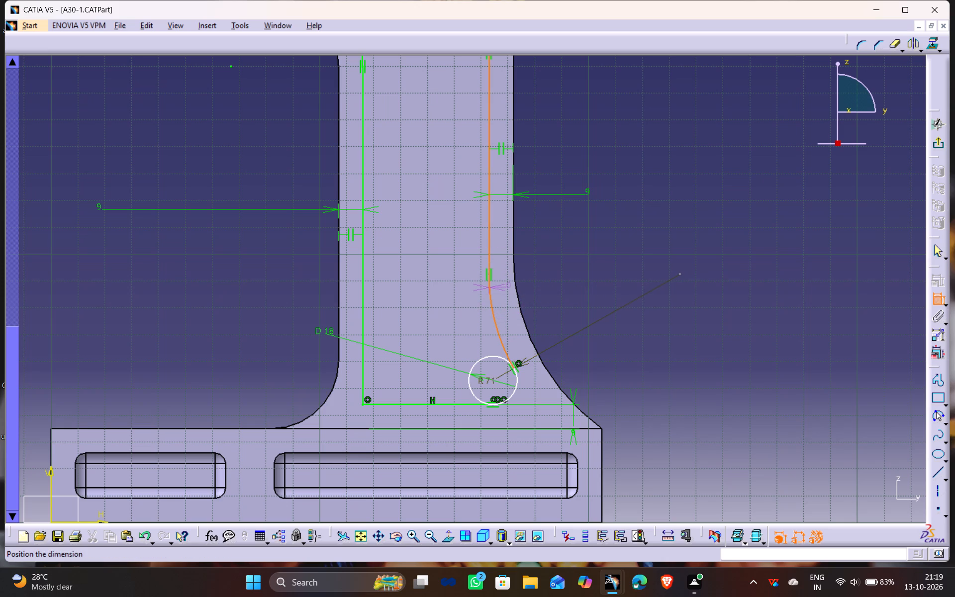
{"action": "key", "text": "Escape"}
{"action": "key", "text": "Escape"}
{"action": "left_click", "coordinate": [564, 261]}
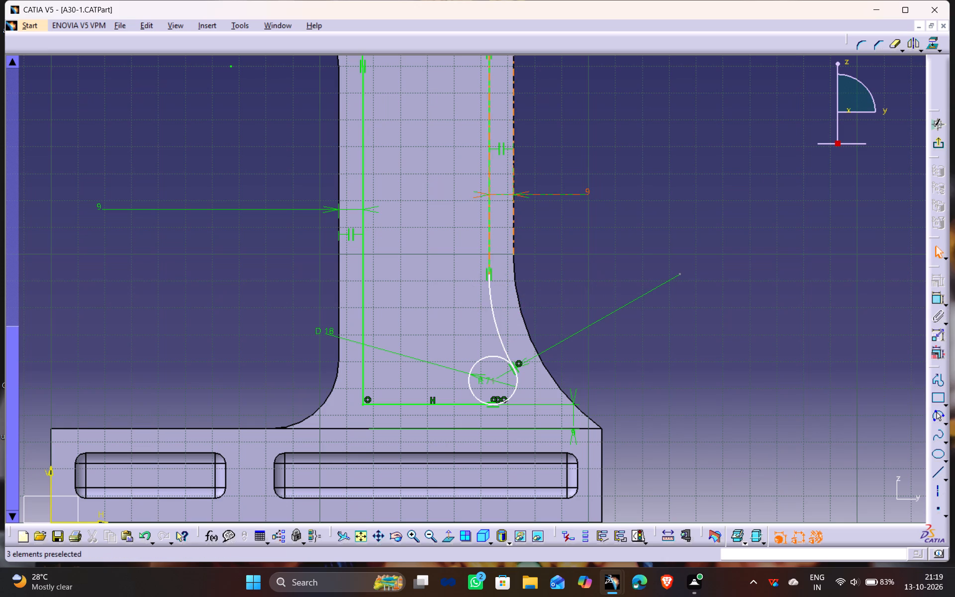
Quick-trim the 18 mm circle to leave only the corner arc joining the 71 mm arc to the bottom line.
{"action": "middle_click_drag", "start_coordinate": [573, 189], "coordinate": [576, 215], "text": "ctrl"}
{"action": "left_click", "coordinate": [897, 47]}
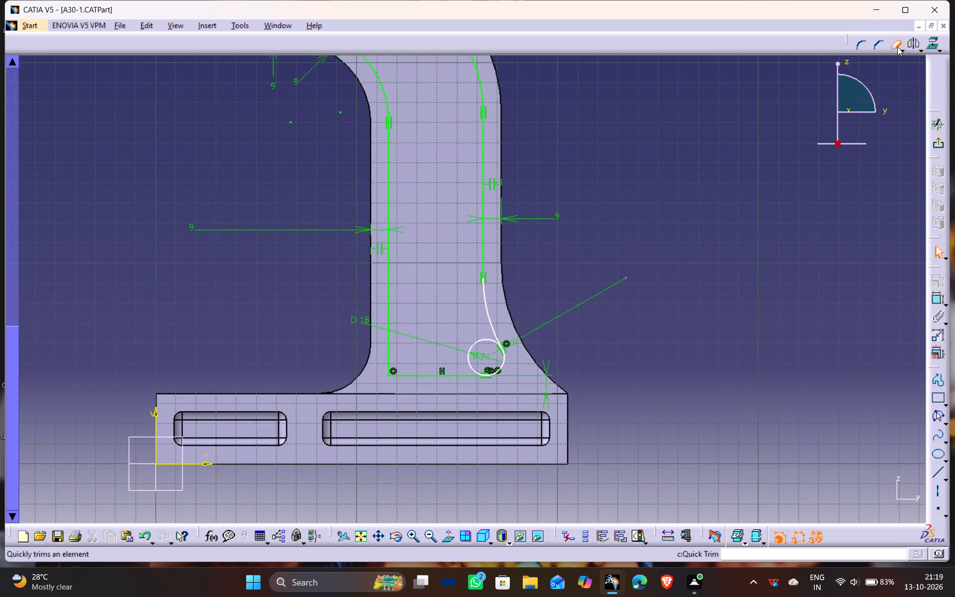
{"action": "left_click", "coordinate": [474, 341]}
{"action": "left_click", "coordinate": [557, 321]}
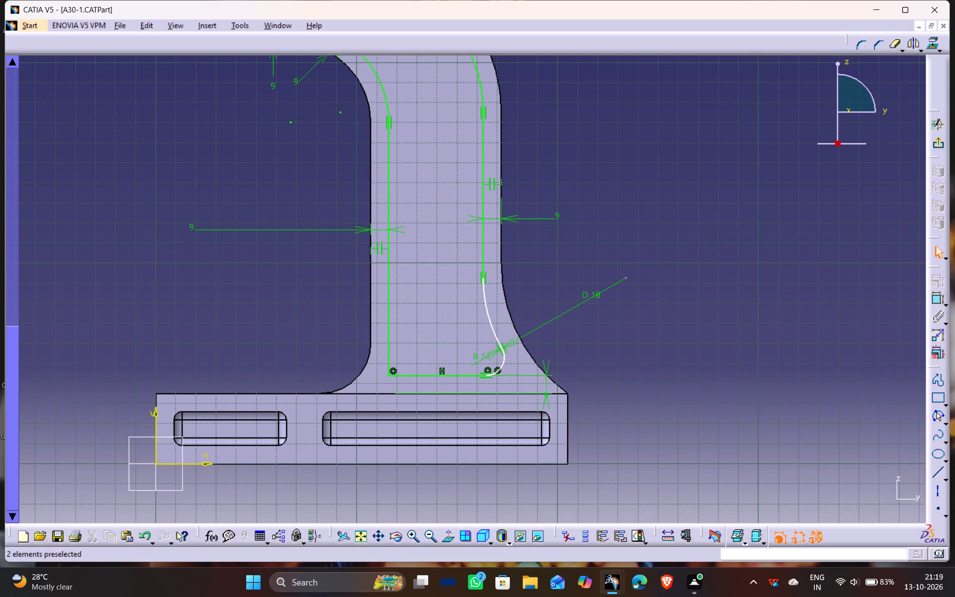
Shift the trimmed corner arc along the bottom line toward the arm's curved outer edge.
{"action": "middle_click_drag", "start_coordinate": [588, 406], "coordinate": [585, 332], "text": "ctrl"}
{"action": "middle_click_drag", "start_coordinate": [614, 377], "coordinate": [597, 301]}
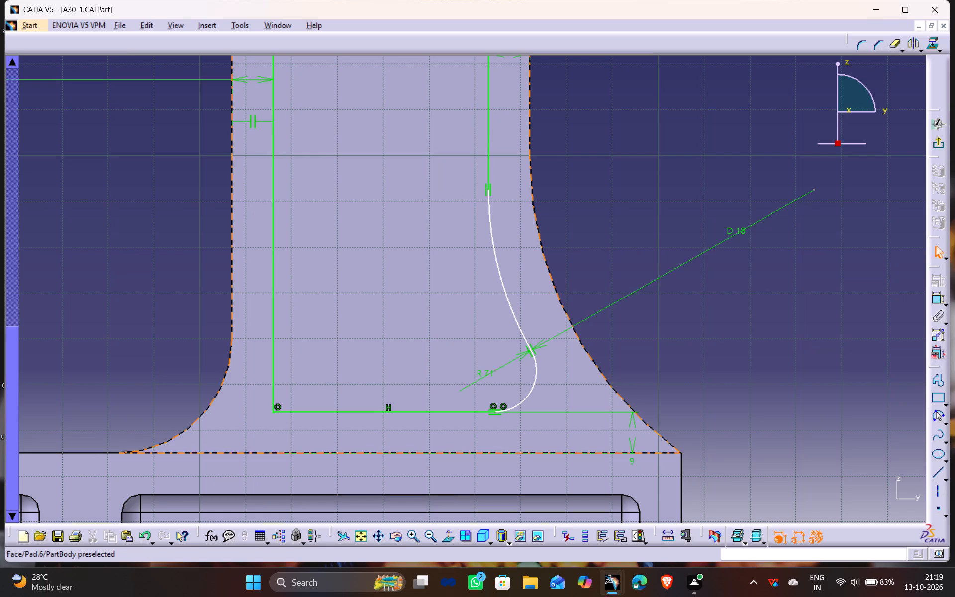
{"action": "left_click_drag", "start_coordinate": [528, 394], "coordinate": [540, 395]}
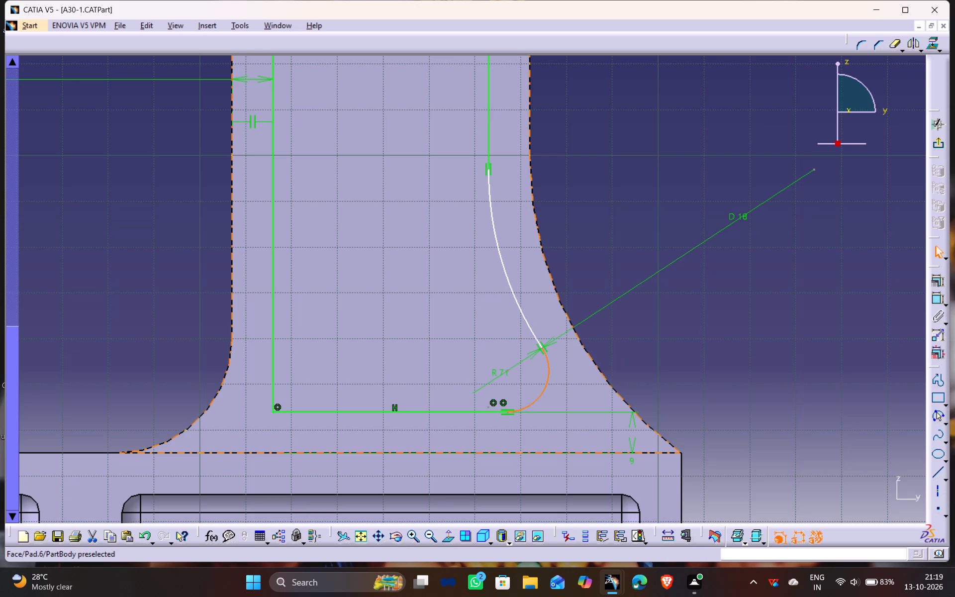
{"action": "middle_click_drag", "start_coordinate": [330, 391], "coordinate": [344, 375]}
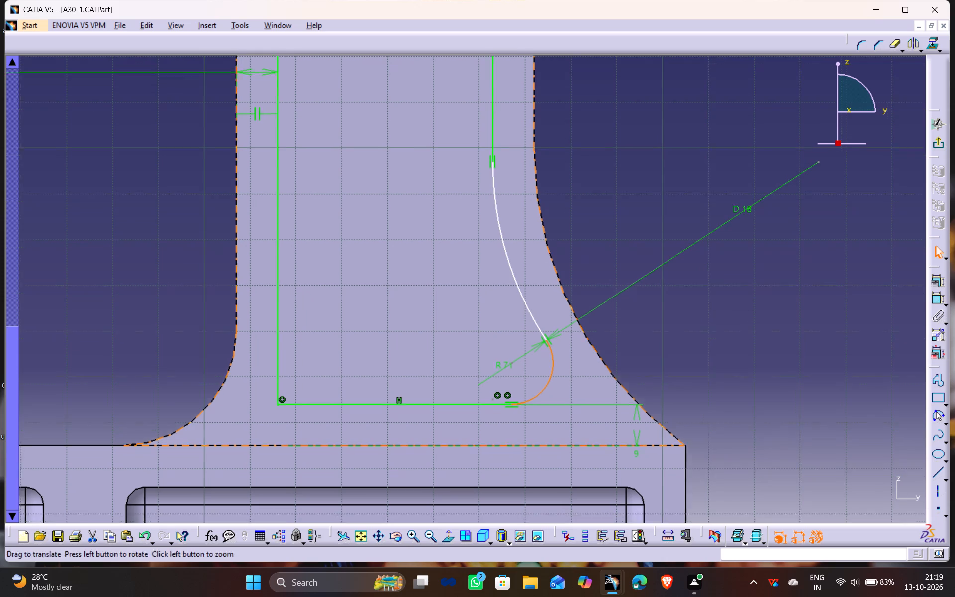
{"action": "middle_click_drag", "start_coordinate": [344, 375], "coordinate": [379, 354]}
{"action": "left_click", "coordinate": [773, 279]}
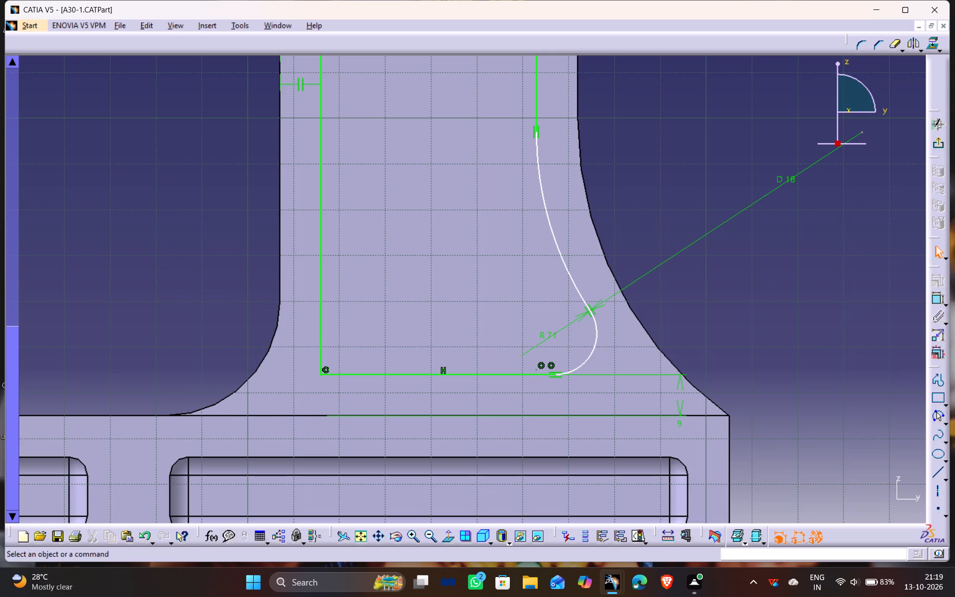
Dimension the vertical distance from the inset's bottom line to the 71 mm arc's upper endpoint and set it to 50 mm.
{"action": "left_click_drag", "start_coordinate": [574, 317], "coordinate": [582, 363]}
{"action": "left_click", "coordinate": [568, 277]}
{"action": "left_click", "coordinate": [872, 262]}
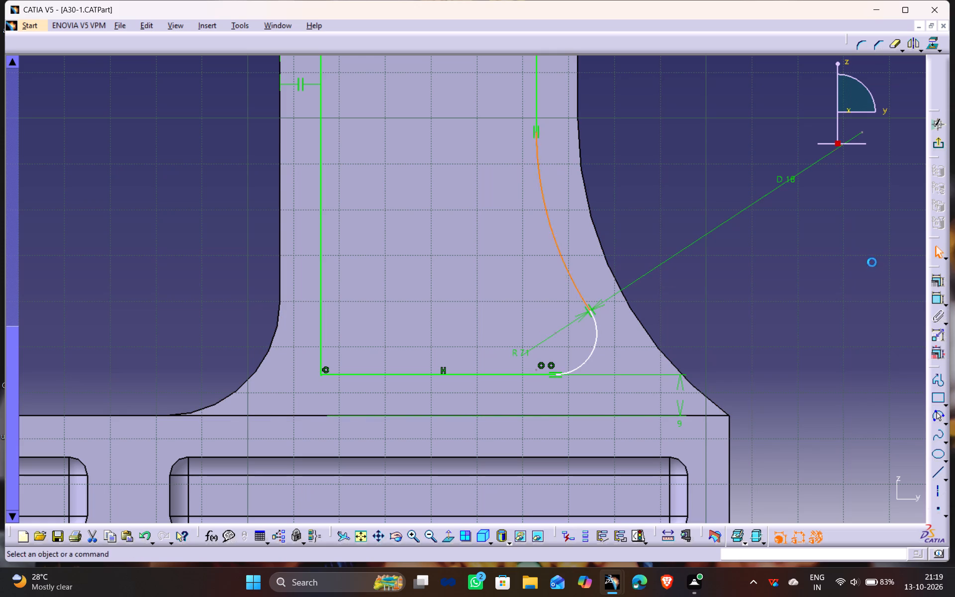
{"action": "left_click", "coordinate": [938, 300]}
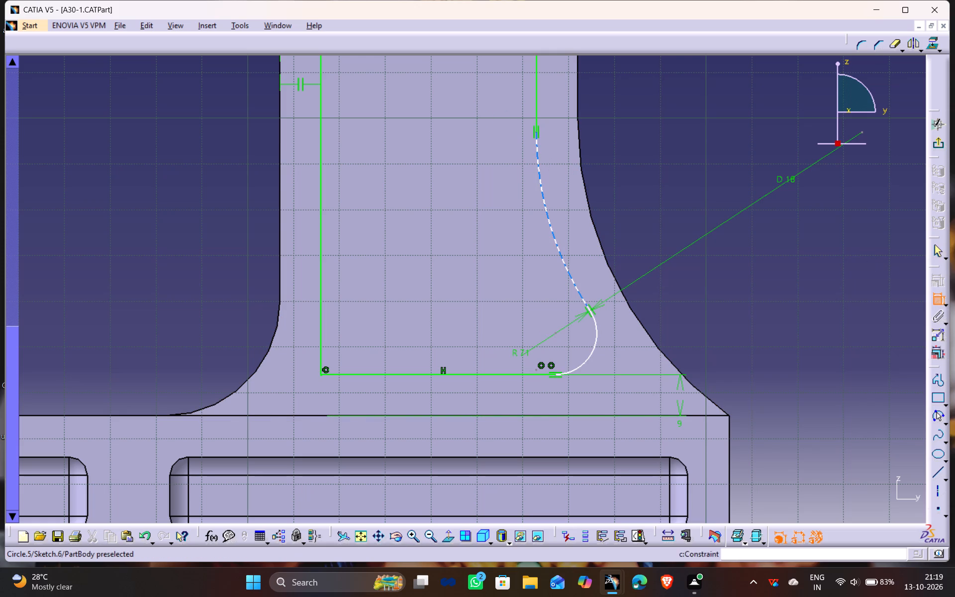
{"action": "left_click", "coordinate": [536, 132]}
{"action": "left_click_drag", "start_coordinate": [488, 376], "coordinate": [488, 370]}
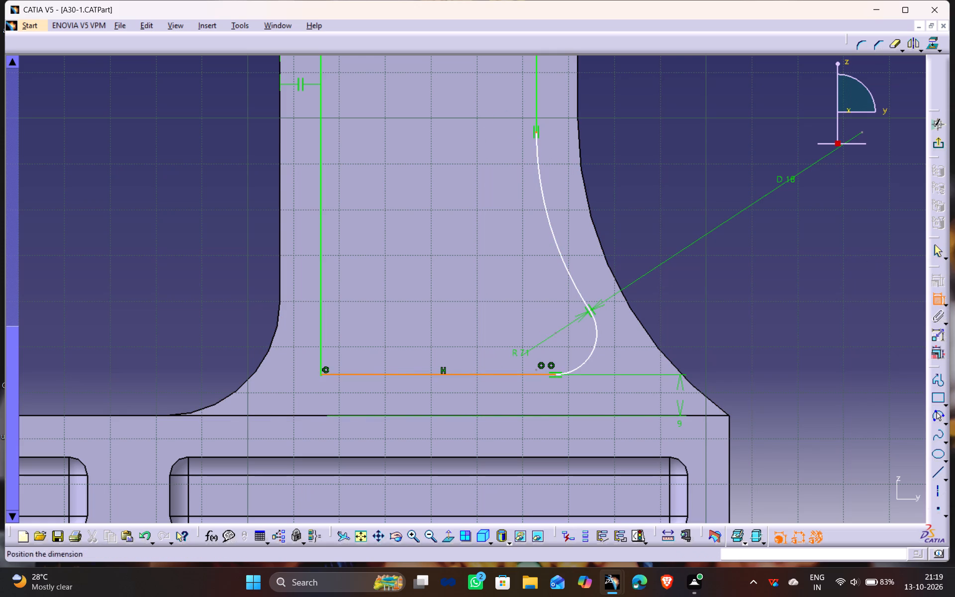
{"action": "left_click_drag", "start_coordinate": [488, 370], "coordinate": [488, 370]}
{"action": "left_click", "coordinate": [731, 291]}
{"action": "left_click", "coordinate": [741, 282]}
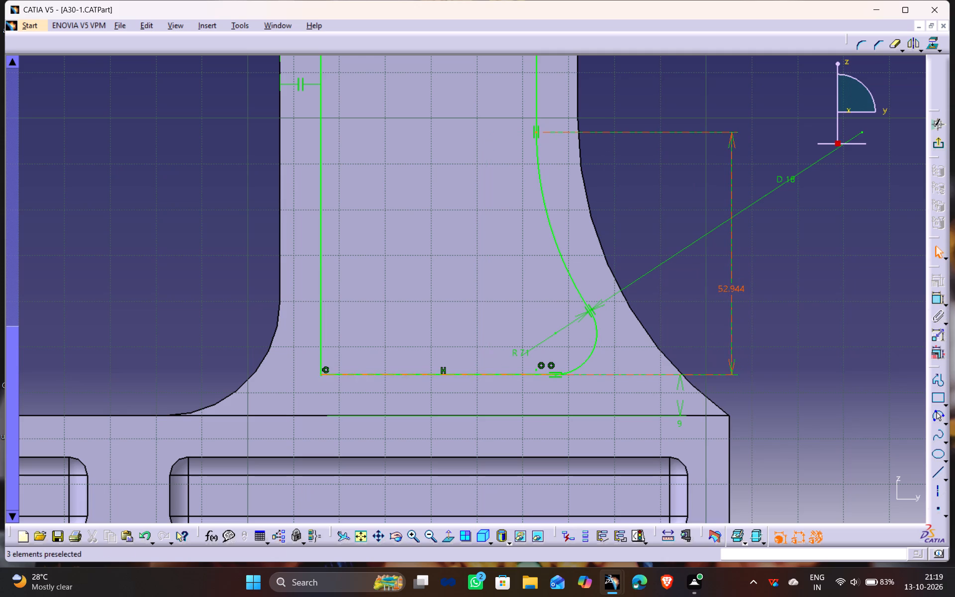
{"action": "double_click", "coordinate": [733, 290]}
{"action": "type", "text": "50"}
{"action": "key", "text": "Return"}
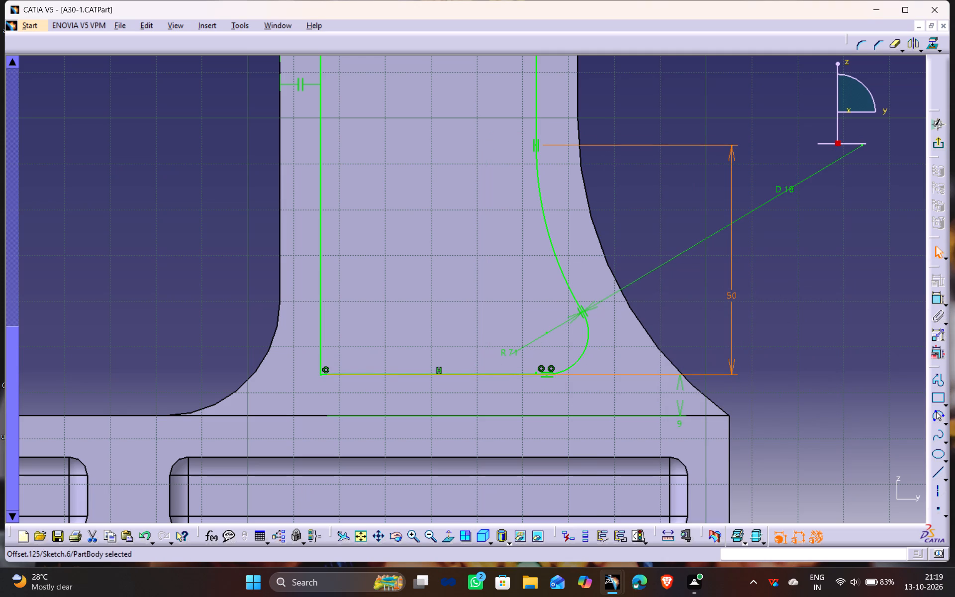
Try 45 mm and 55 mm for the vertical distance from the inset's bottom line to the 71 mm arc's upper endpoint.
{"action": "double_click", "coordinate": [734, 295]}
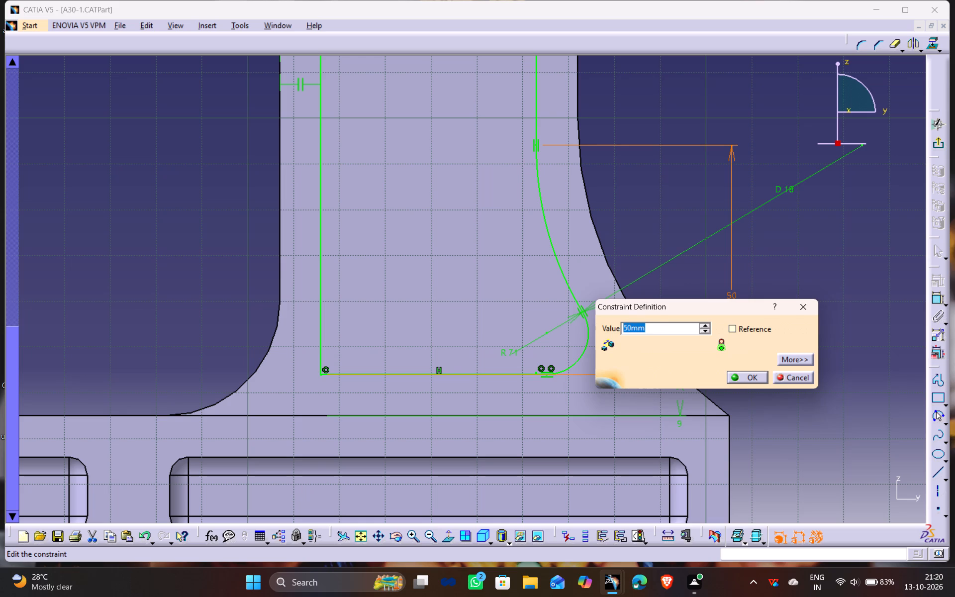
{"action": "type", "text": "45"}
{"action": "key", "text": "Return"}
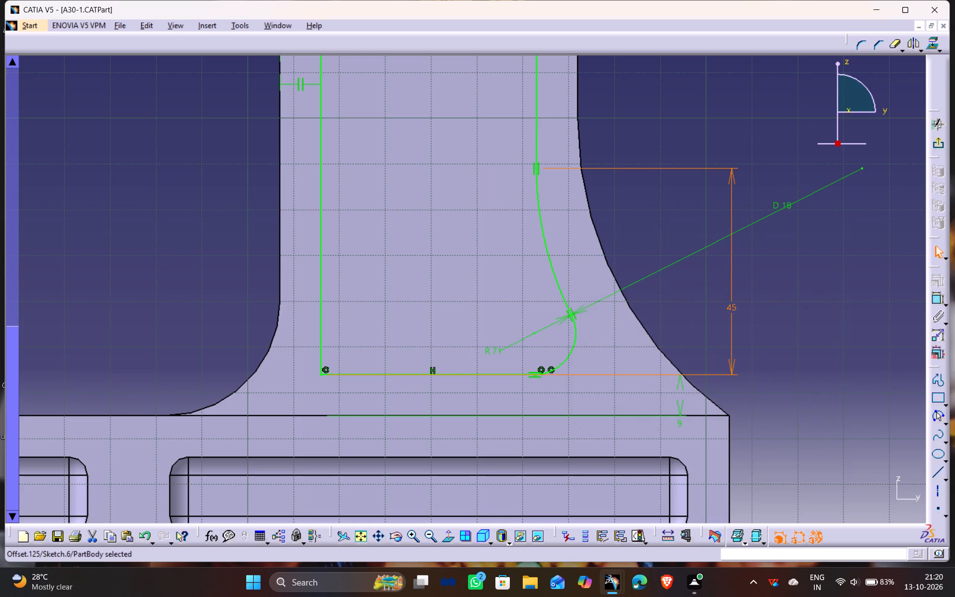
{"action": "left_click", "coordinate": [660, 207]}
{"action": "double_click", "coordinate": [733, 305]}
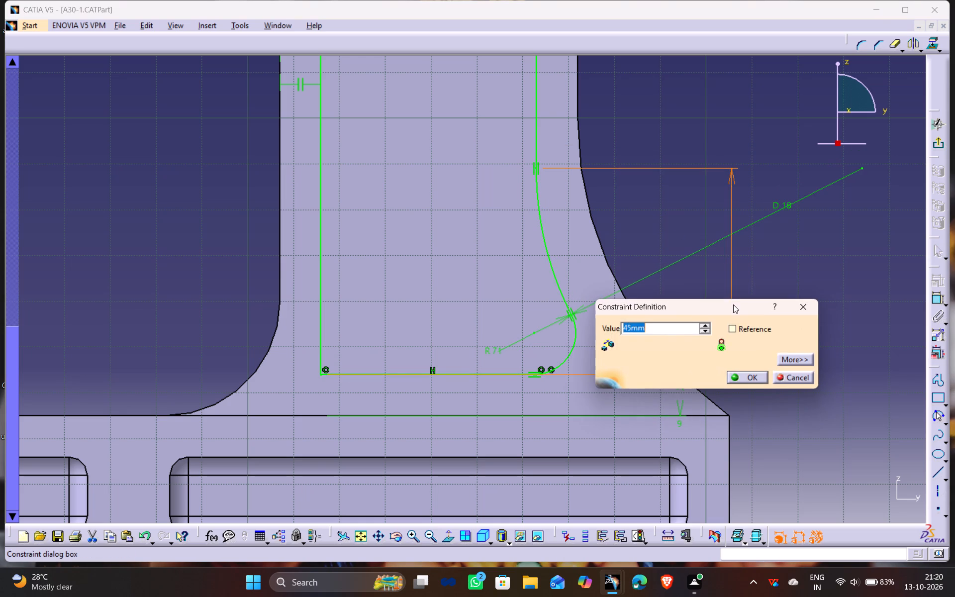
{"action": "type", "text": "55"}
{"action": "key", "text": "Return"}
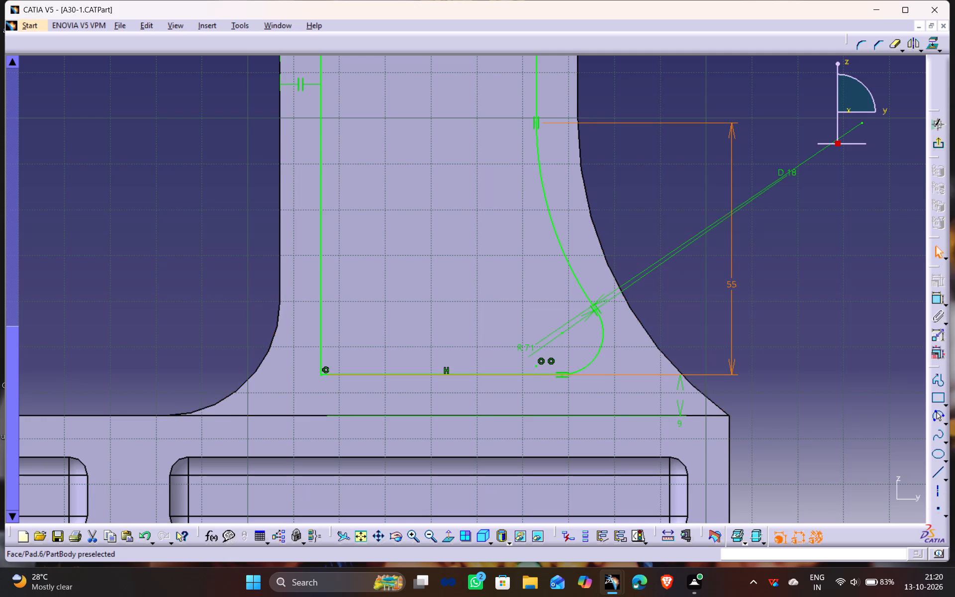
Set the vertical distance from the inset's bottom line to the 71 mm arc's upper endpoint to 53 mm.
{"action": "double_click", "coordinate": [735, 280]}
{"action": "type", "text": "53"}
{"action": "key", "text": "Return"}
{"action": "left_click", "coordinate": [655, 153]}
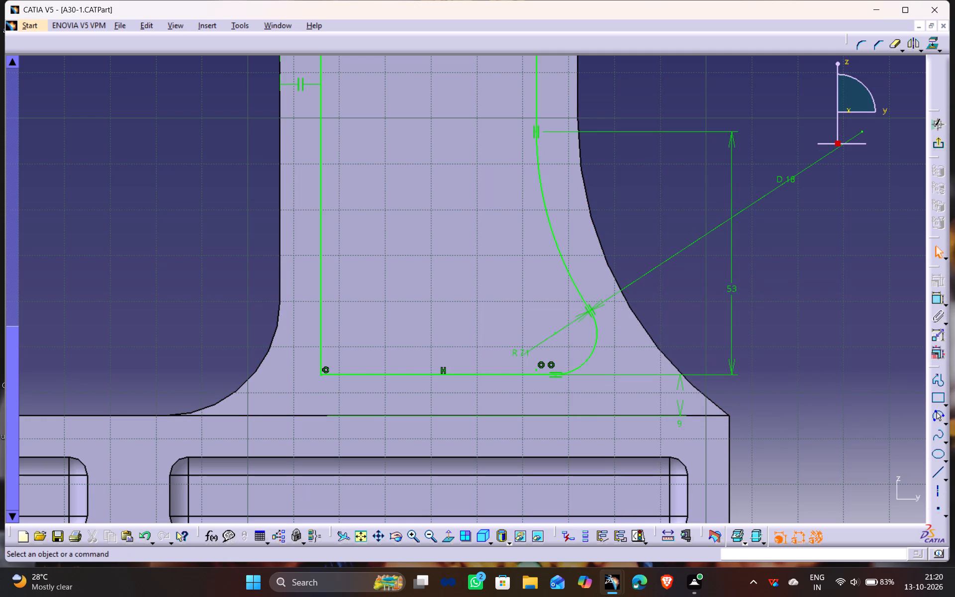
Round the corner between the inset's inner vertical line and its bottom line, and constrain its radius to 9 mm.
{"action": "middle_click_drag", "start_coordinate": [360, 363], "coordinate": [424, 313]}
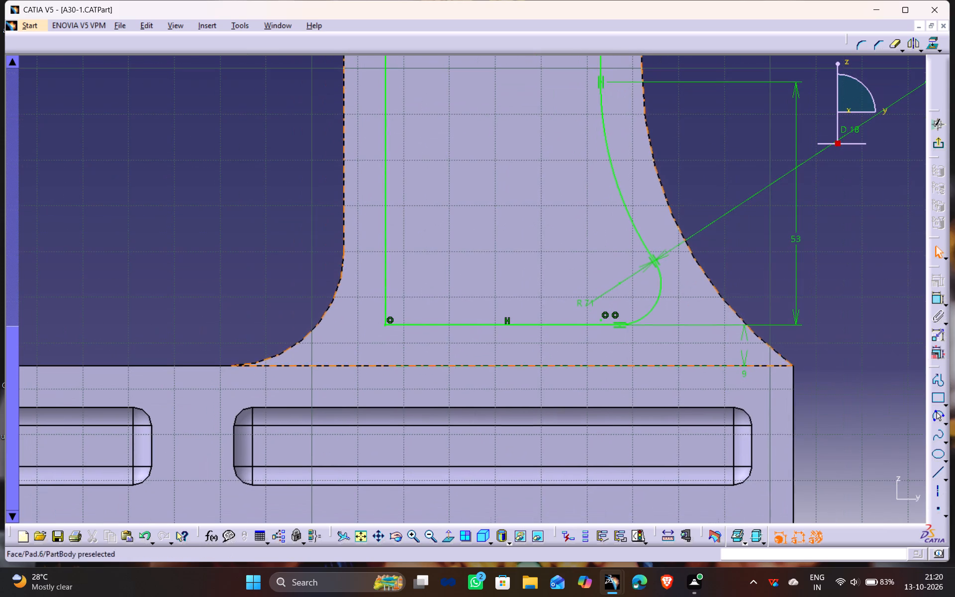
{"action": "left_click", "coordinate": [853, 45]}
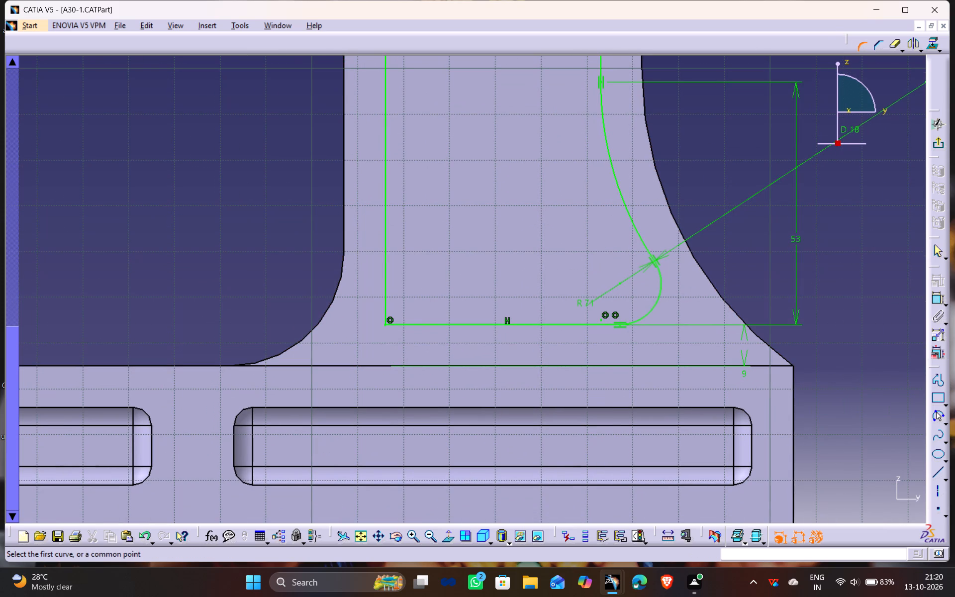
{"action": "left_click", "coordinate": [385, 307]}
{"action": "left_click", "coordinate": [396, 323]}
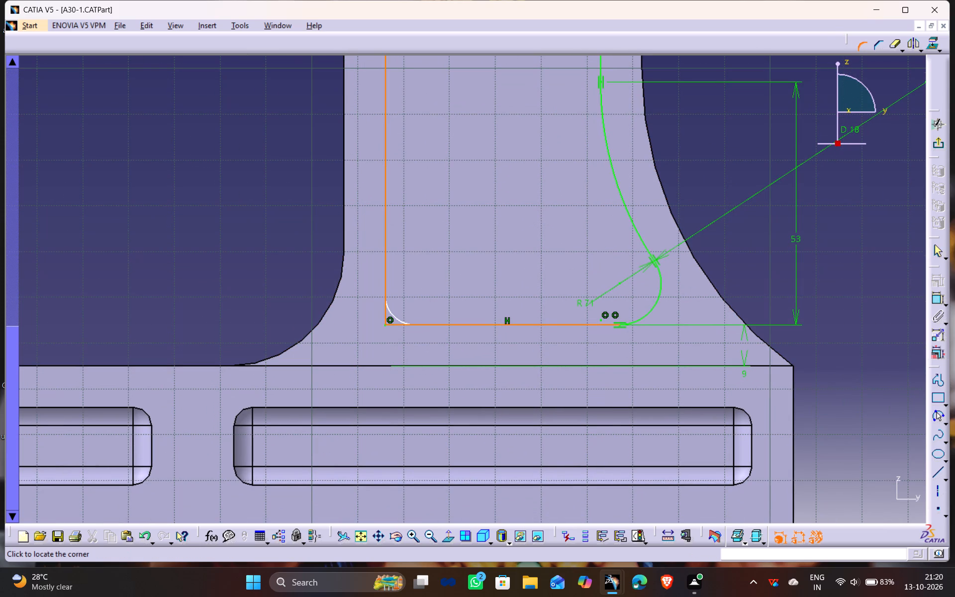
{"action": "left_click", "coordinate": [389, 310]}
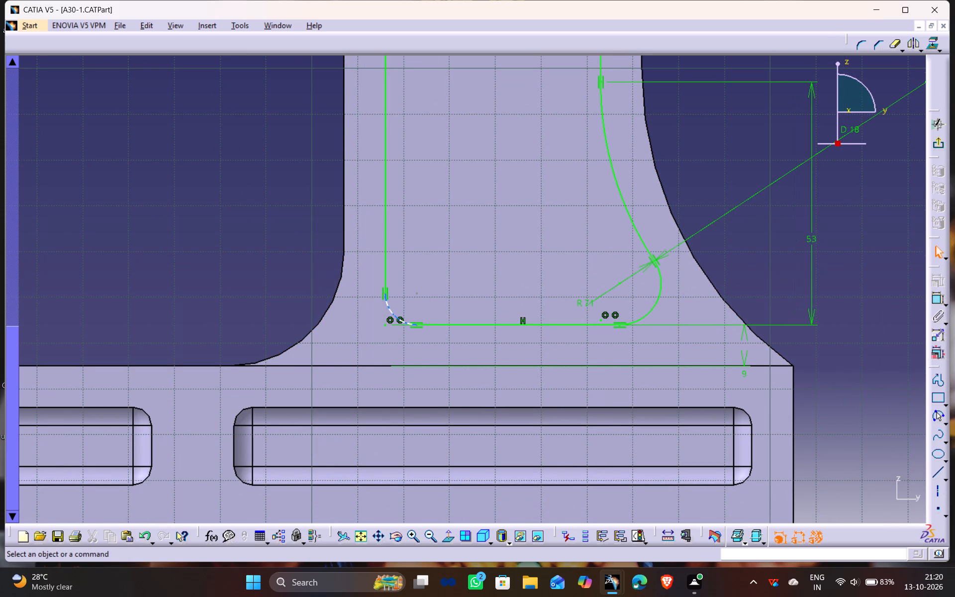
{"action": "middle_click_drag", "start_coordinate": [401, 279], "coordinate": [418, 296]}
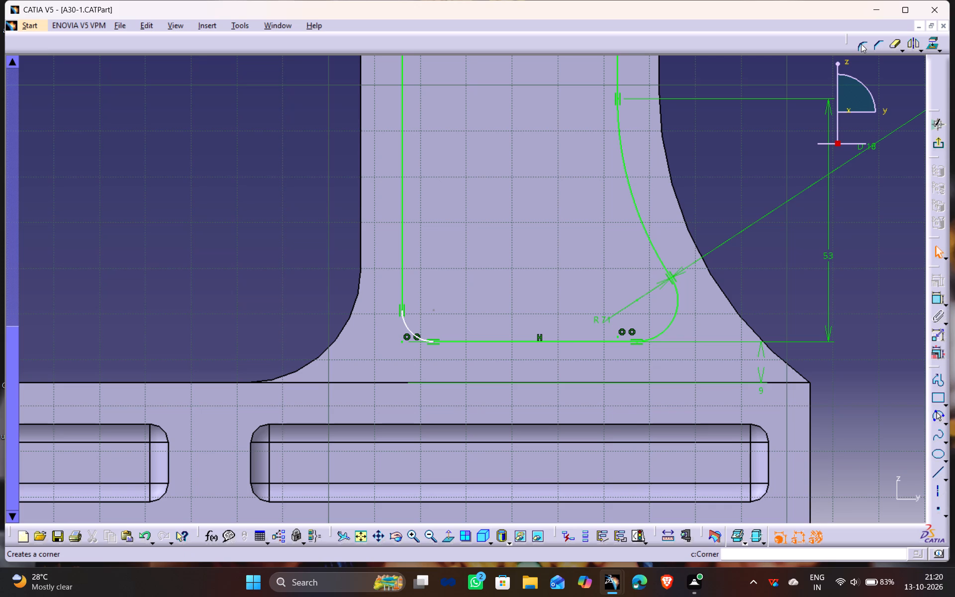
{"action": "left_click", "coordinate": [937, 296]}
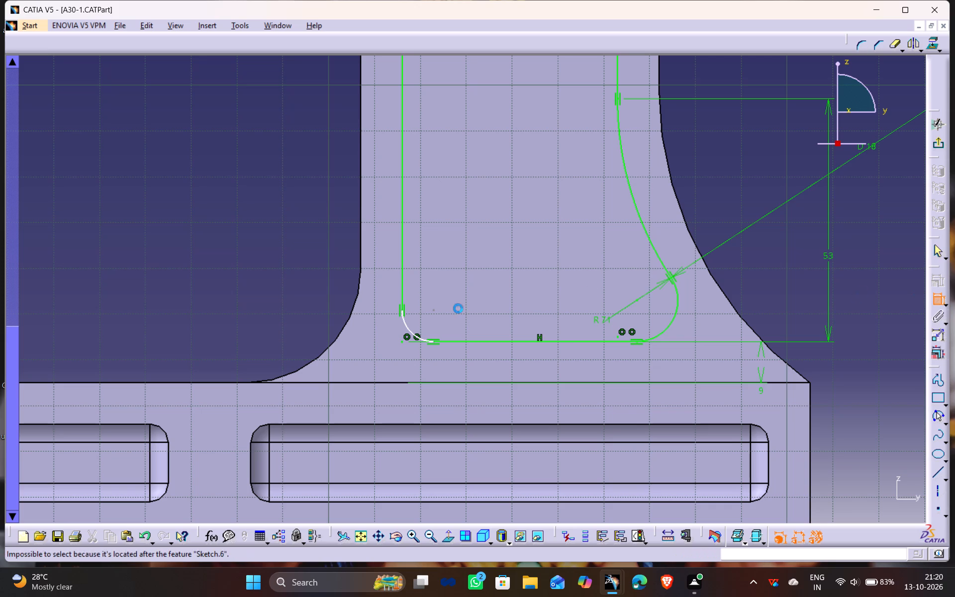
{"action": "left_click", "coordinate": [412, 332]}
{"action": "left_click", "coordinate": [219, 312]}
{"action": "double_click", "coordinate": [222, 305]}
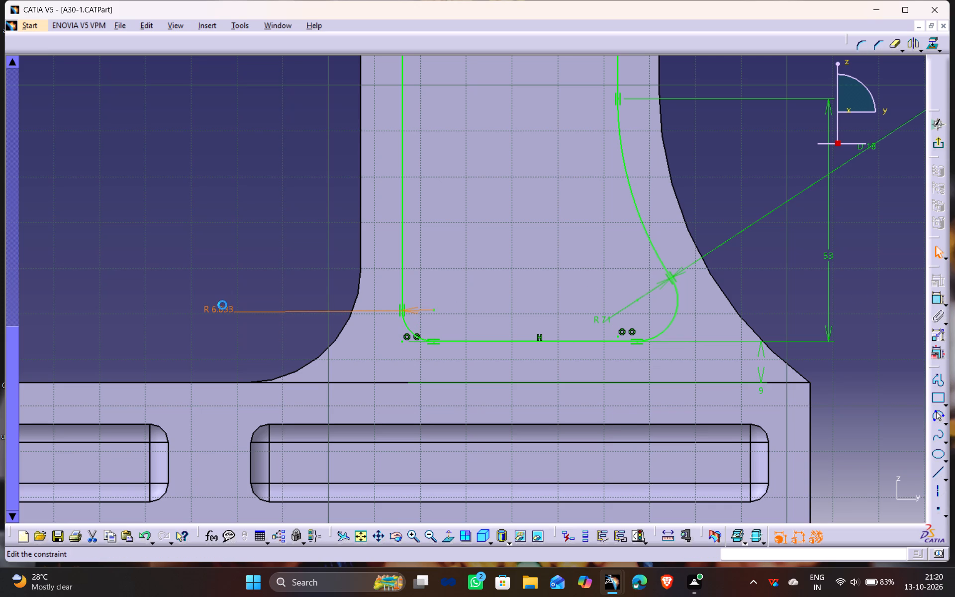
{"action": "key", "text": "9"}
{"action": "key", "text": "Return"}
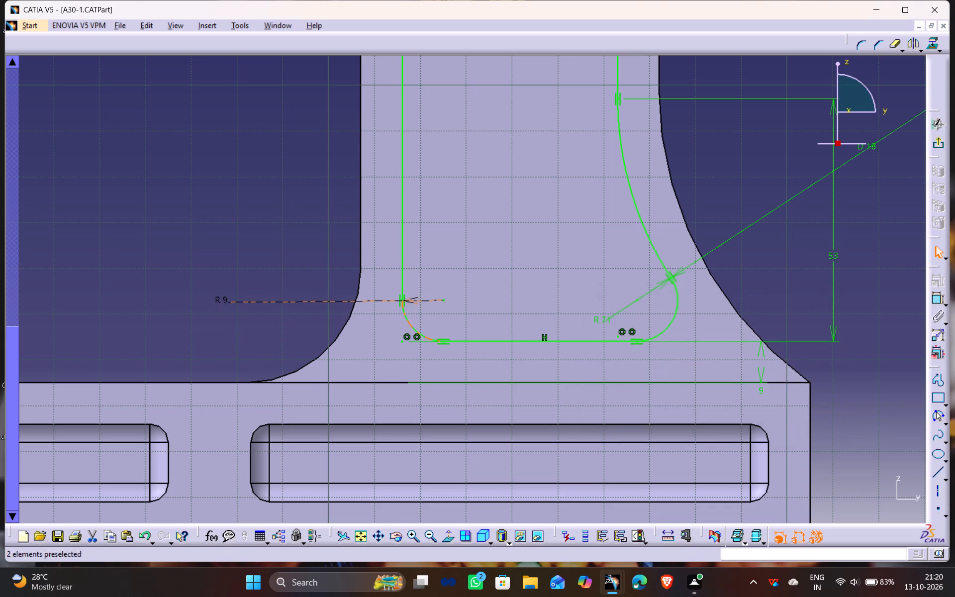
Add a corner of about 4.4 mm radius between the inset's short vertical line near the boss and its top line.
{"action": "middle_click_drag", "start_coordinate": [492, 168], "coordinate": [434, 596]}
{"action": "middle_click_drag", "start_coordinate": [344, 163], "coordinate": [577, 518]}
{"action": "middle_click_drag", "start_coordinate": [430, 367], "coordinate": [458, 408]}
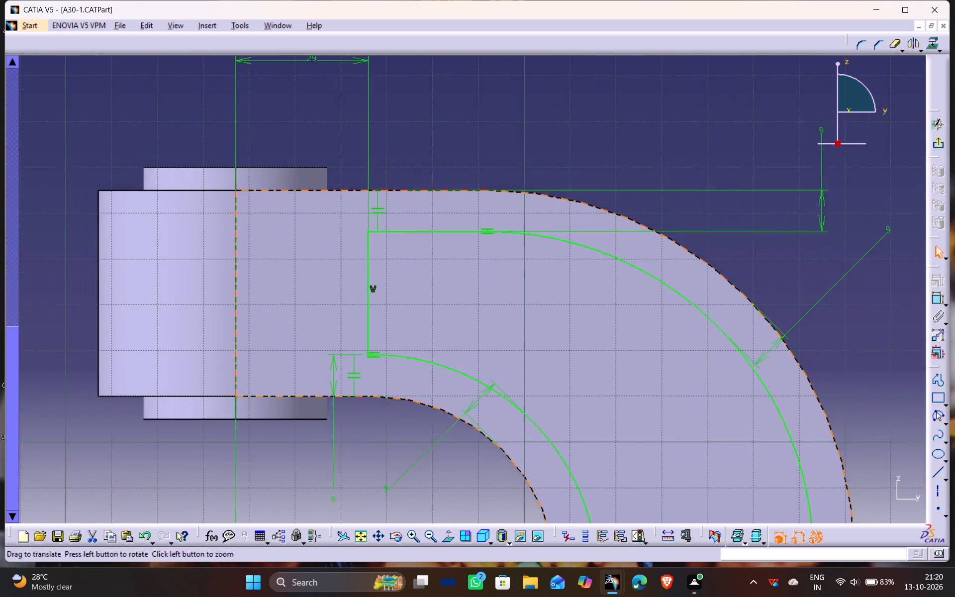
{"action": "middle_click_drag", "start_coordinate": [458, 408], "coordinate": [478, 431]}
{"action": "left_click", "coordinate": [862, 45]}
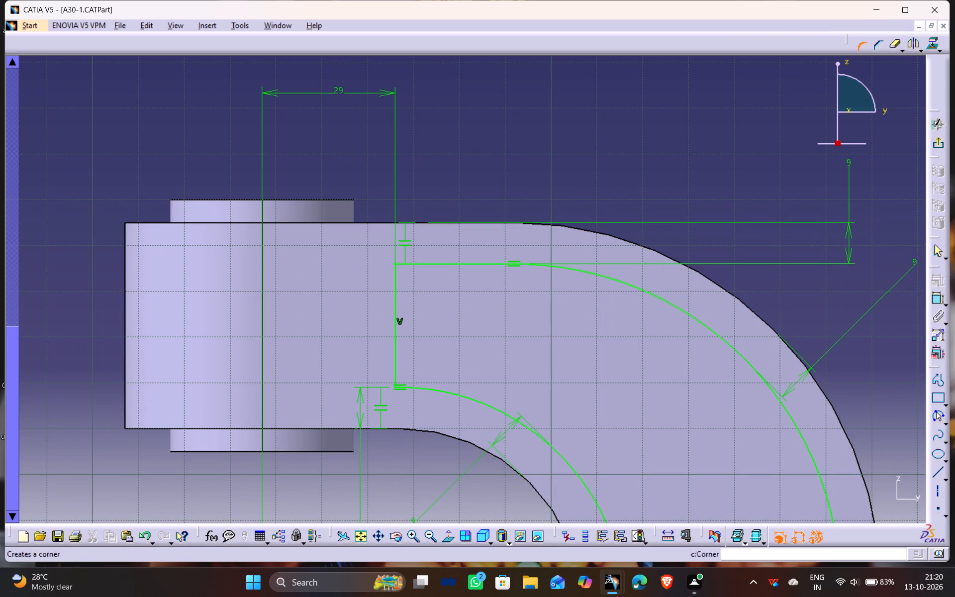
{"action": "left_click", "coordinate": [397, 276]}
{"action": "left_click", "coordinate": [401, 262]}
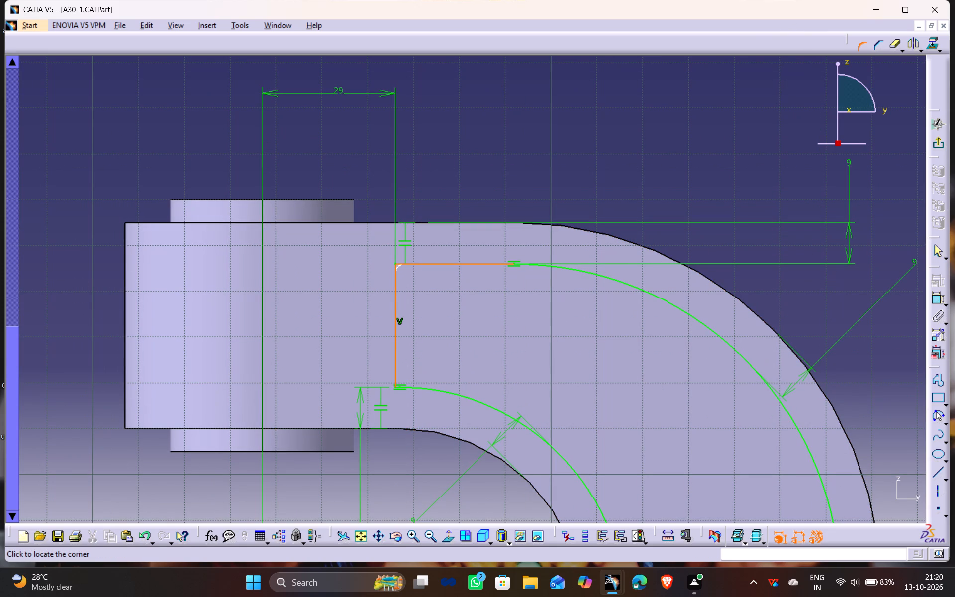
{"action": "left_click", "coordinate": [399, 273]}
Add a corner of about 7.6 mm radius between the short vertical line near the boss and the inset's inner arc.
{"action": "middle_click_drag", "start_coordinate": [557, 208], "coordinate": [557, 121]}
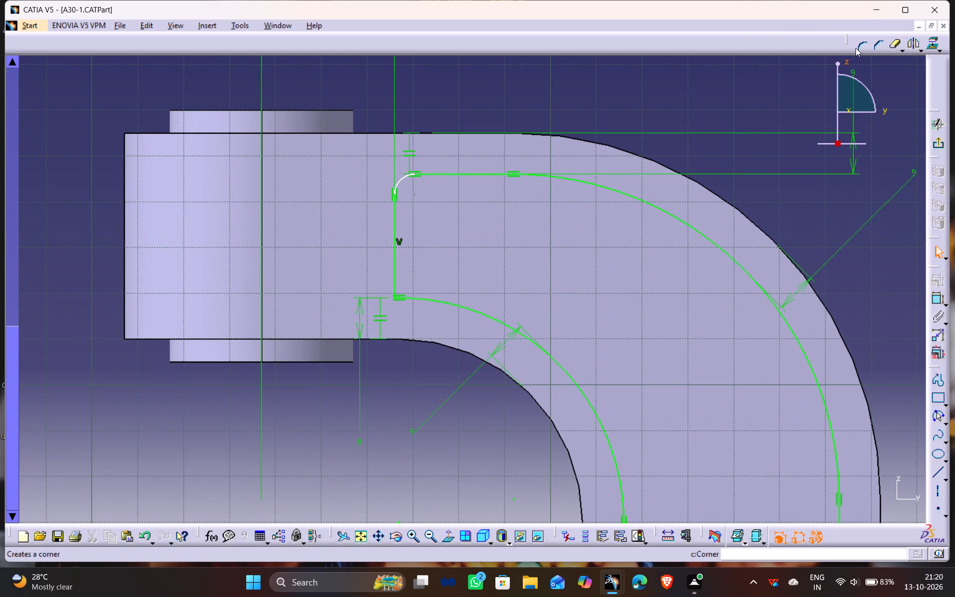
{"action": "left_click", "coordinate": [859, 44]}
{"action": "left_click", "coordinate": [394, 281]}
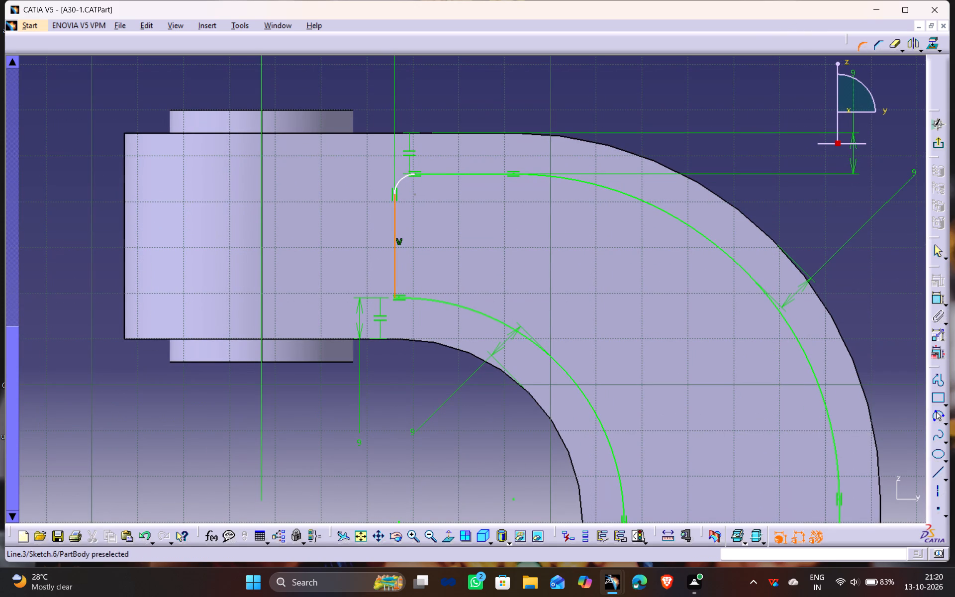
{"action": "left_click", "coordinate": [406, 299]}
{"action": "left_click", "coordinate": [407, 293]}
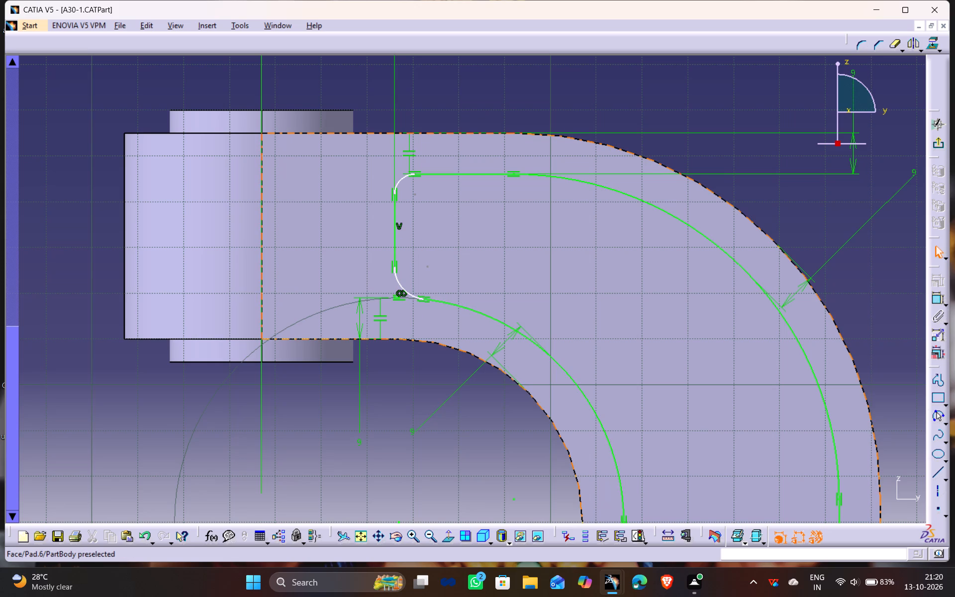
Dimension the radius of the lower corner near the boss and set it to 7 mm.
{"action": "middle_click_drag", "start_coordinate": [469, 201], "coordinate": [482, 225]}
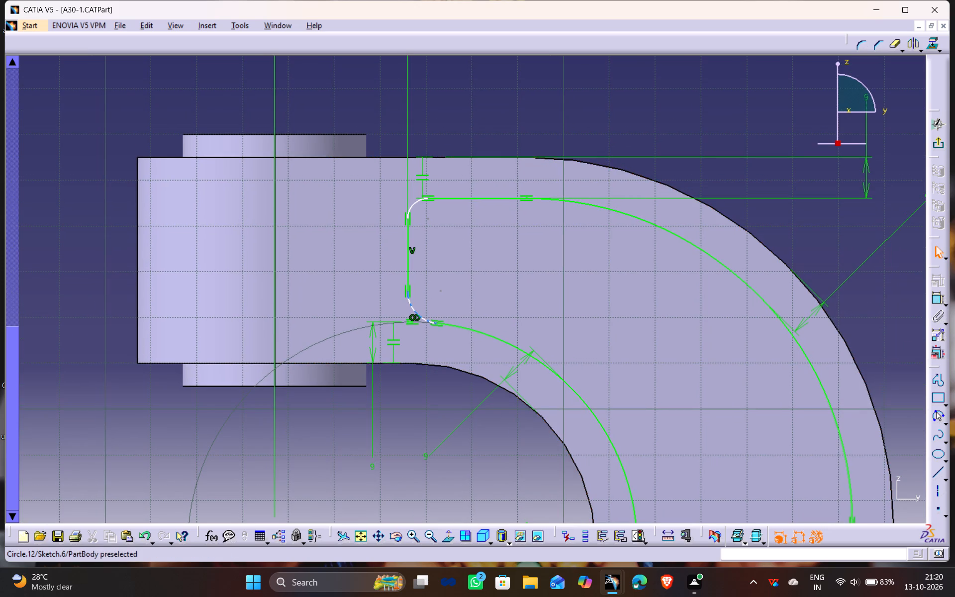
{"action": "left_click", "coordinate": [417, 313]}
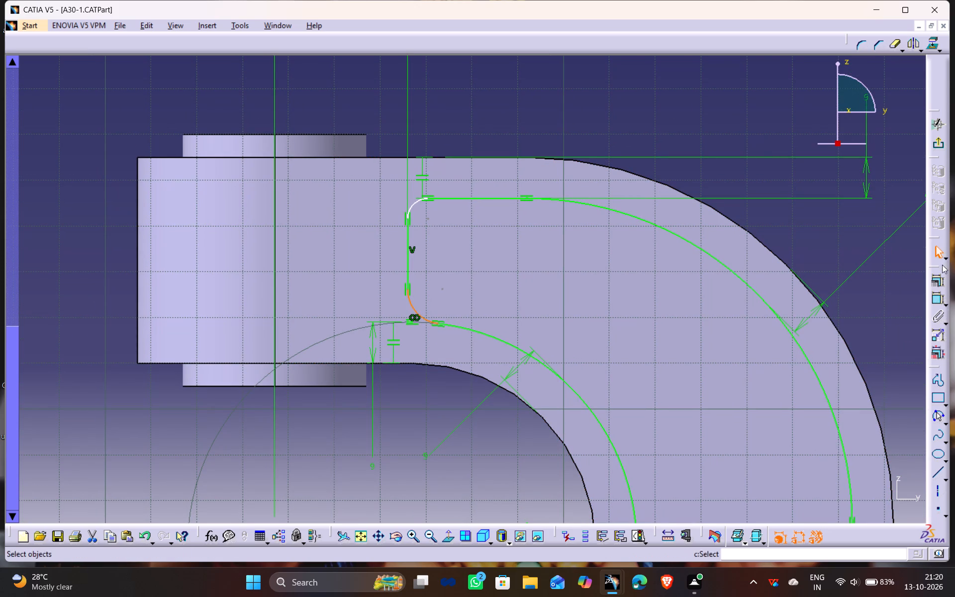
{"action": "left_click", "coordinate": [934, 297]}
{"action": "left_click", "coordinate": [399, 401]}
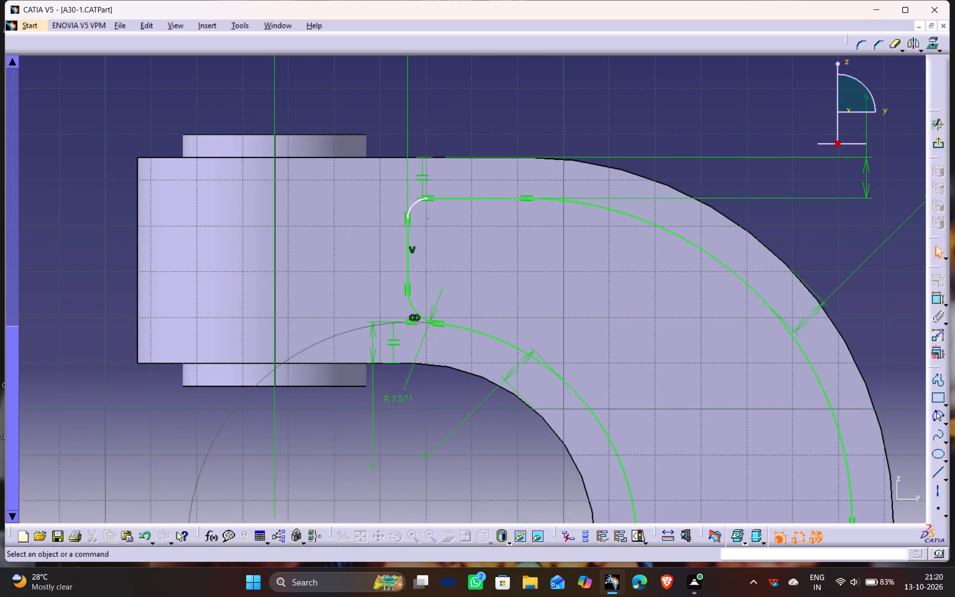
{"action": "double_click", "coordinate": [400, 398]}
{"action": "key", "text": "7"}
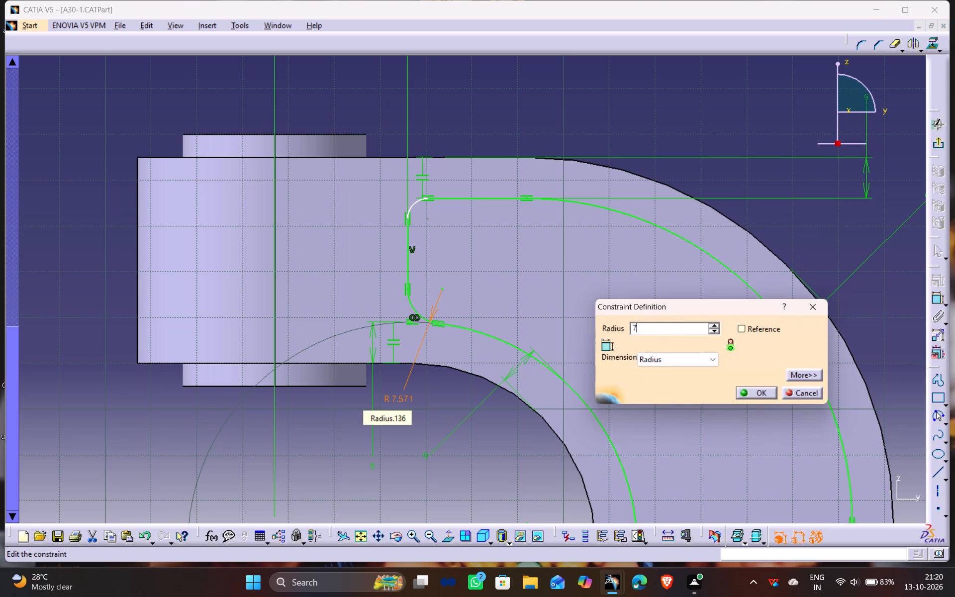
{"action": "key", "text": "Return"}
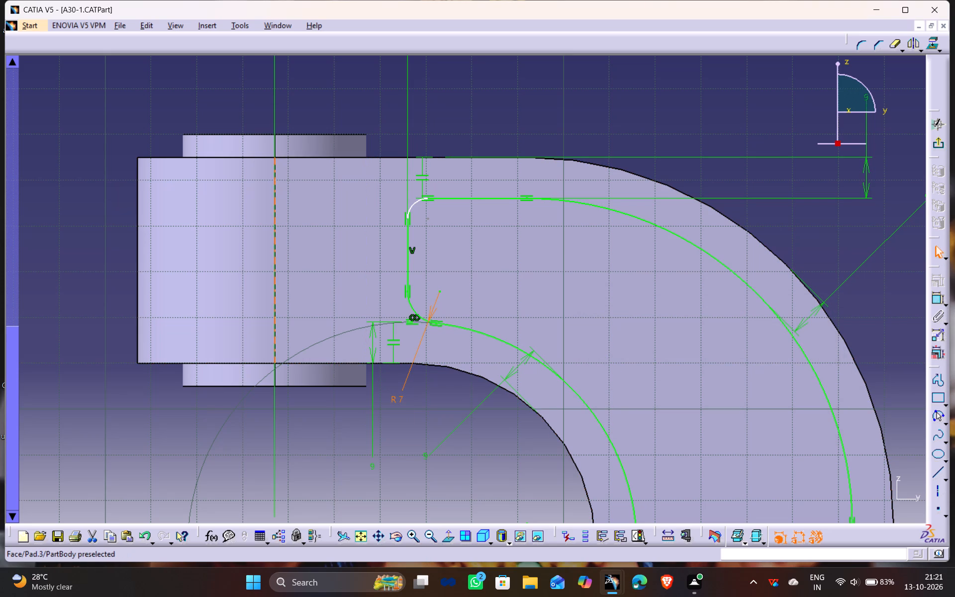
Dimension the radius of the upper corner near the boss and set it to 7 mm.
{"action": "left_click", "coordinate": [414, 201]}
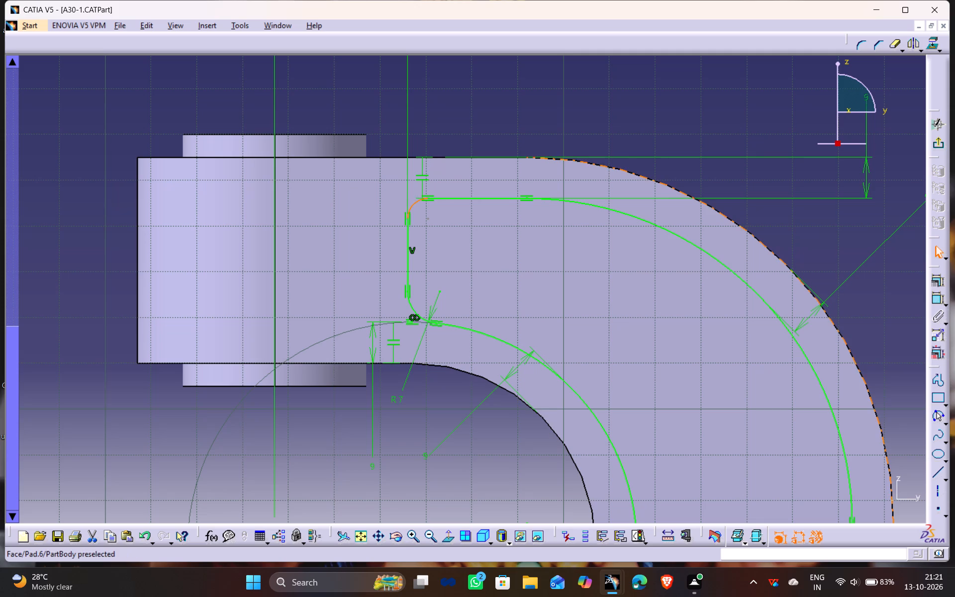
{"action": "left_click", "coordinate": [939, 298]}
{"action": "left_click", "coordinate": [364, 88]}
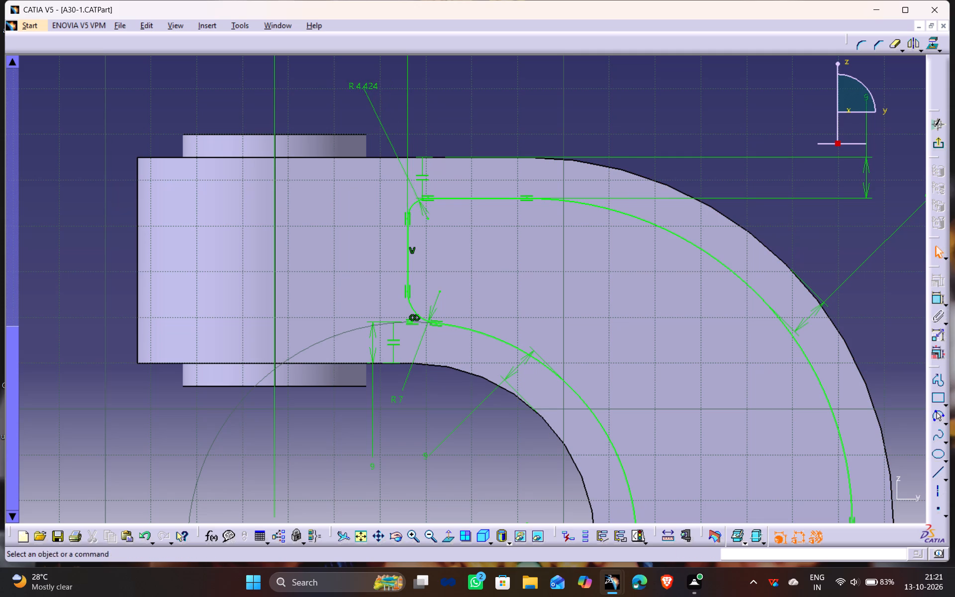
{"action": "double_click", "coordinate": [366, 86]}
{"action": "key", "text": "7"}
{"action": "key", "text": "Return"}
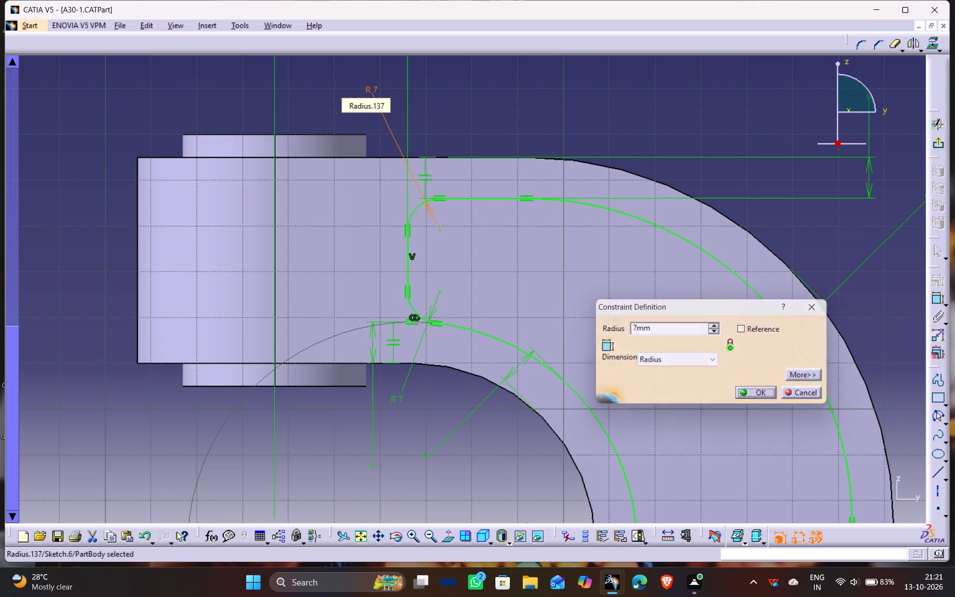
Exit the finished inset sketch and return to the 3D part.
{"action": "middle_click_drag", "start_coordinate": [544, 212], "coordinate": [559, 263], "text": "ctrl"}
{"action": "middle_click_drag", "start_coordinate": [544, 373], "coordinate": [540, 350]}
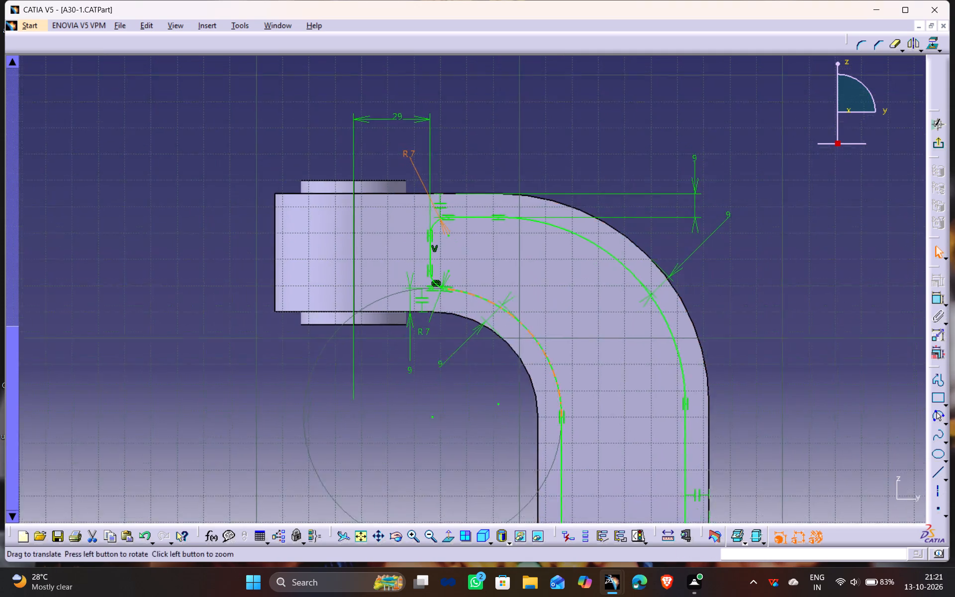
{"action": "middle_click_drag", "start_coordinate": [540, 350], "coordinate": [446, 166]}
{"action": "middle_click_drag", "start_coordinate": [450, 125], "coordinate": [462, 174], "text": "ctrl"}
{"action": "left_click", "coordinate": [612, 247]}
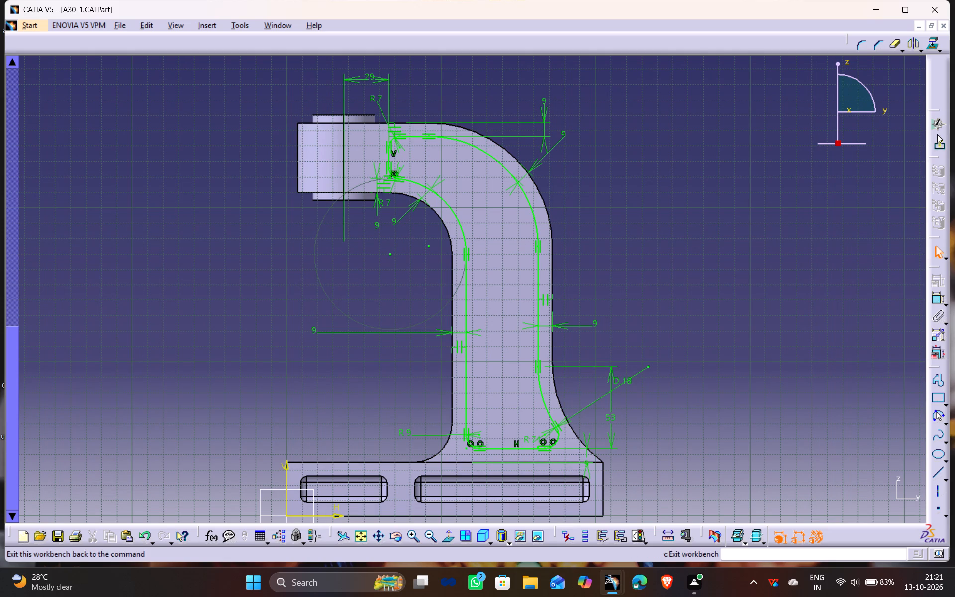
{"action": "left_click", "coordinate": [939, 149]}
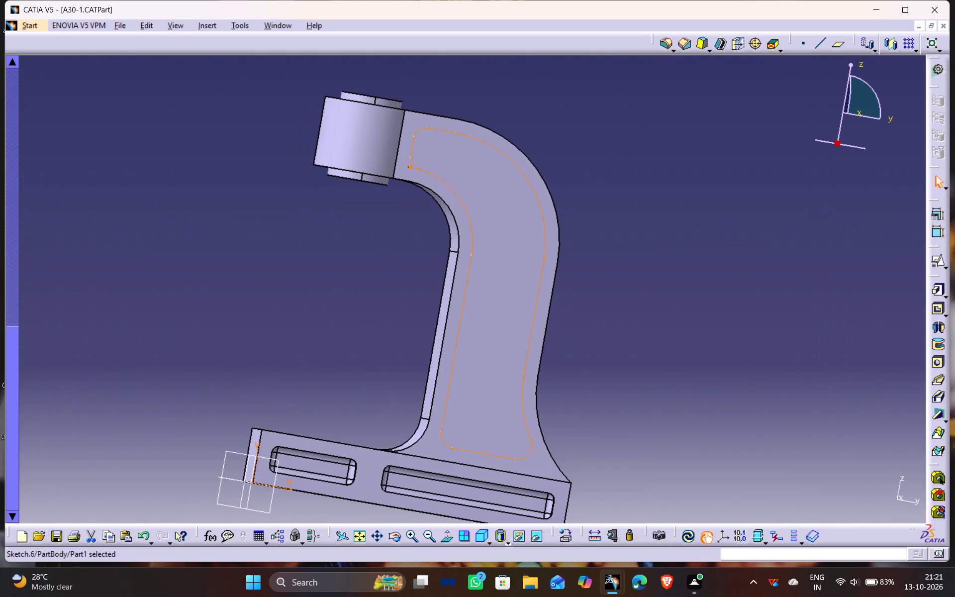
Reopen the arm's inset sketch and delete the stray line fragment left beside the lower 7 mm corner near the boss.
{"action": "middle_click_drag", "start_coordinate": [585, 123], "coordinate": [564, 163]}
{"action": "scroll", "coordinate": [585, 123], "scroll_direction": "down", "scroll_amount": 1}
{"action": "left_click_drag", "start_coordinate": [585, 123], "coordinate": [564, 166]}
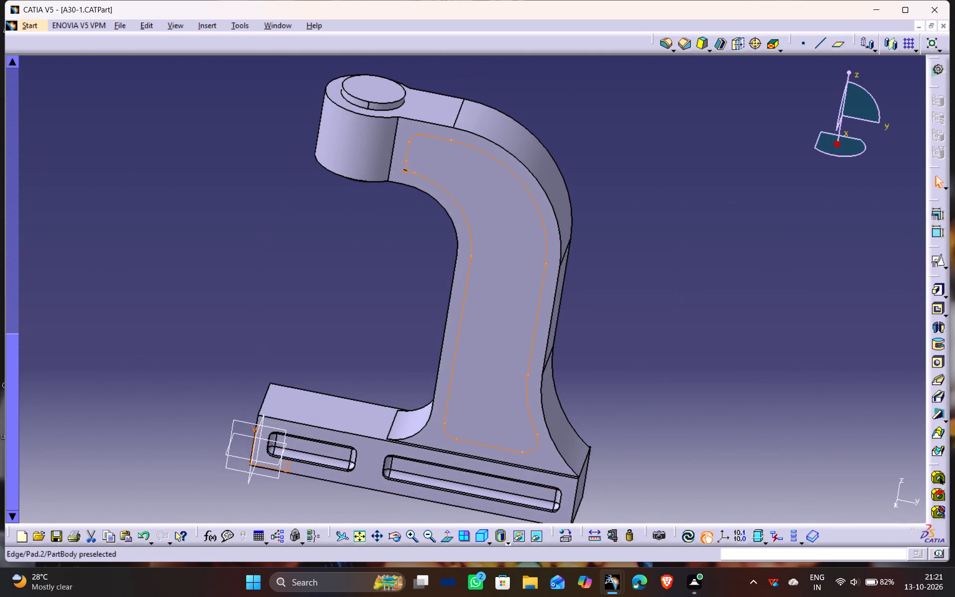
{"action": "middle_click_drag", "start_coordinate": [370, 306], "coordinate": [367, 170], "text": "ctrl"}
{"action": "middle_click_drag", "start_coordinate": [320, 74], "coordinate": [638, 596]}
{"action": "double_click", "coordinate": [509, 274]}
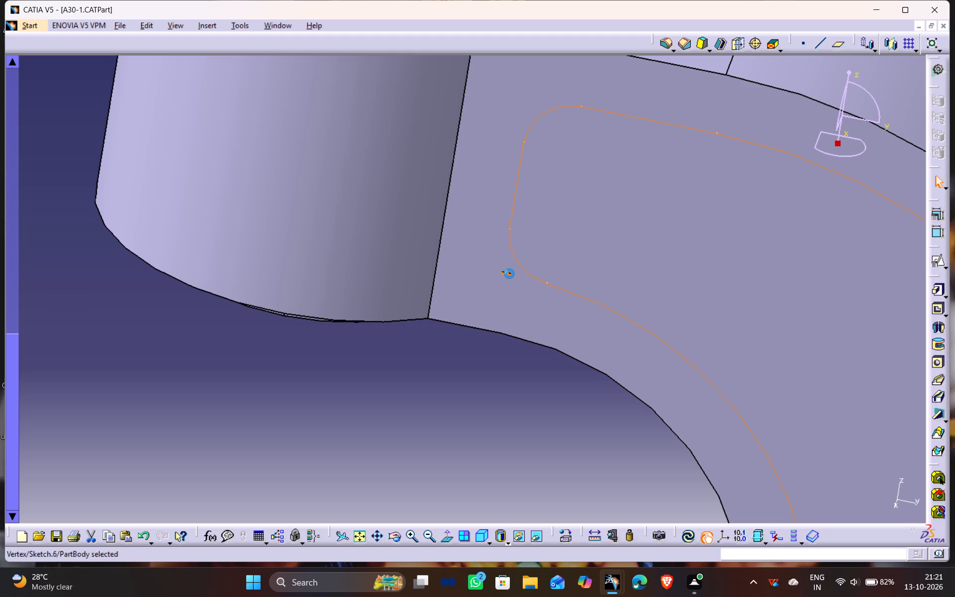
{"action": "middle_click_drag", "start_coordinate": [517, 361], "coordinate": [523, 273], "text": "ctrl"}
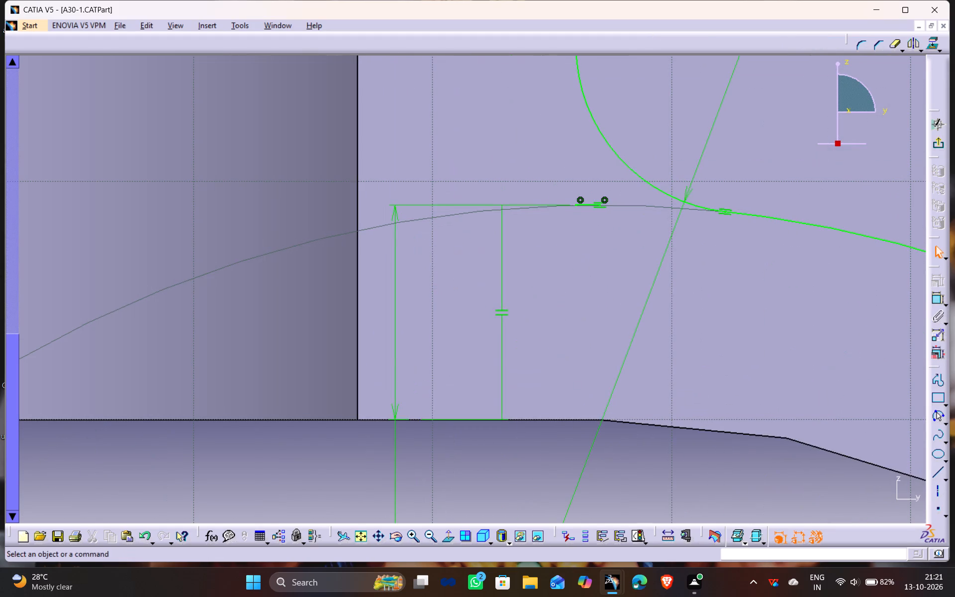
{"action": "left_click", "coordinate": [584, 207]}
{"action": "key", "text": "Delete"}
{"action": "middle_click_drag", "start_coordinate": [537, 181], "coordinate": [568, 292], "text": "ctrl"}
{"action": "middle_click_drag", "start_coordinate": [611, 313], "coordinate": [551, 314]}
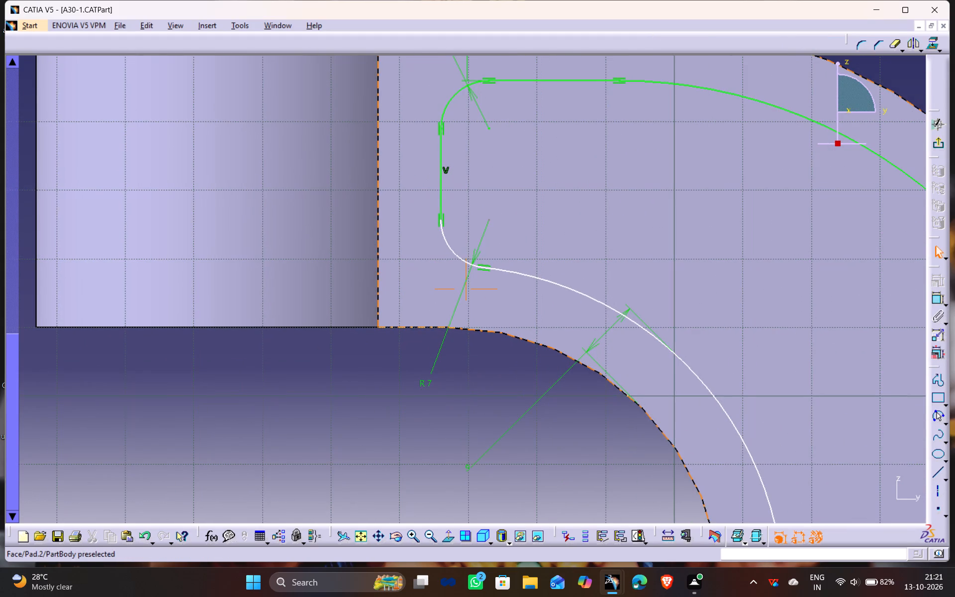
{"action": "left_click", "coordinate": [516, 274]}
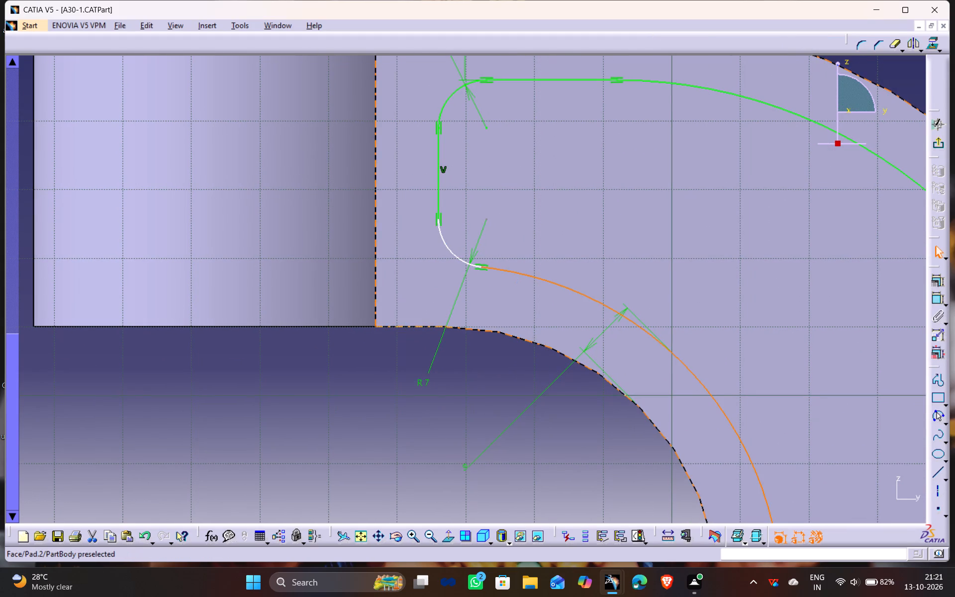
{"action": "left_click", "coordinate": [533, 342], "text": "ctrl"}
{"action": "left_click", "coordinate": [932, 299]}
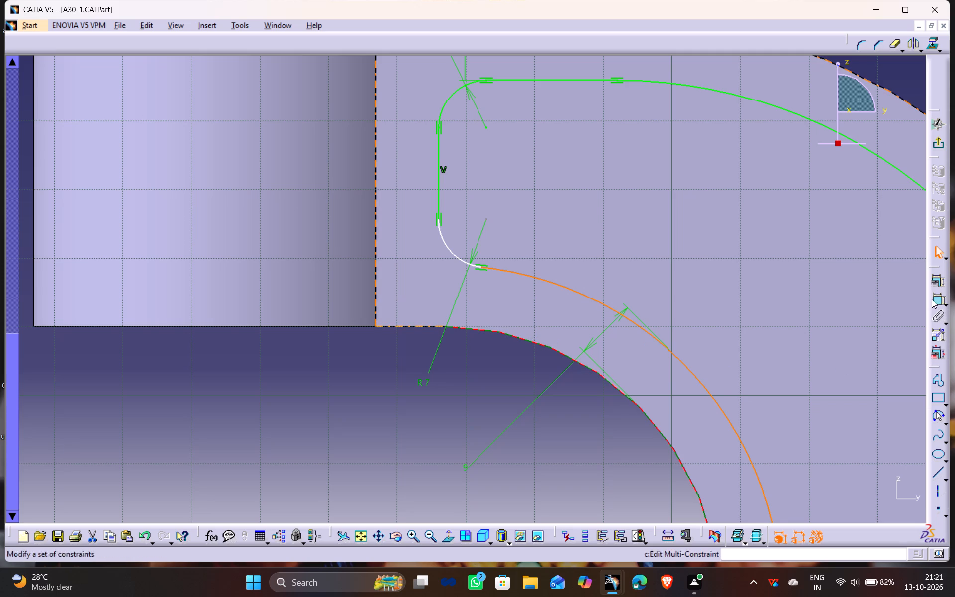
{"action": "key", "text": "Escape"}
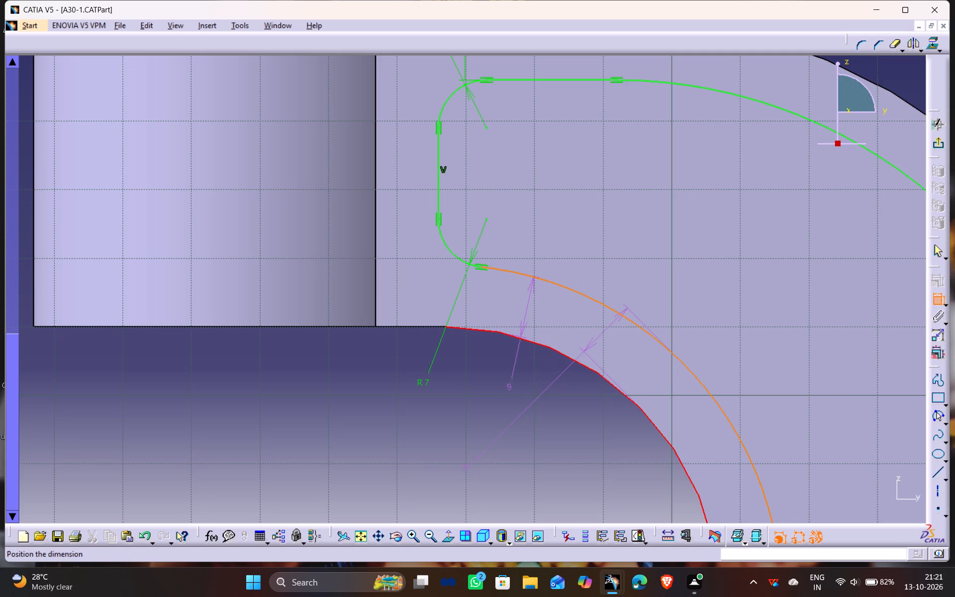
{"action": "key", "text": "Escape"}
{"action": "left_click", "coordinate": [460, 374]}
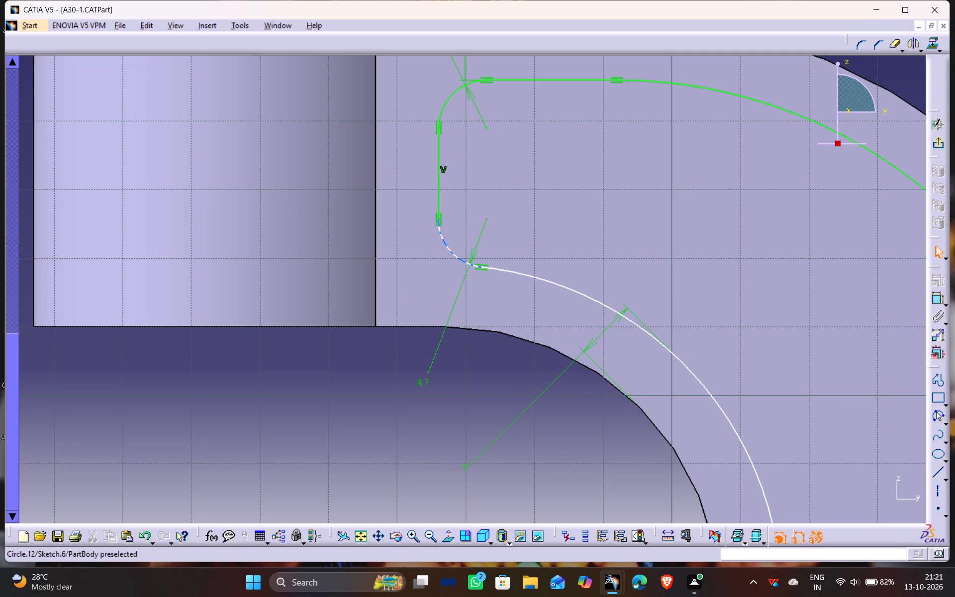
Dimension the distance from the lower 7 mm corner near the boss to the arm's straight underside edge and set it to 9 mm.
{"action": "left_click", "coordinate": [479, 268], "text": "ctrl"}
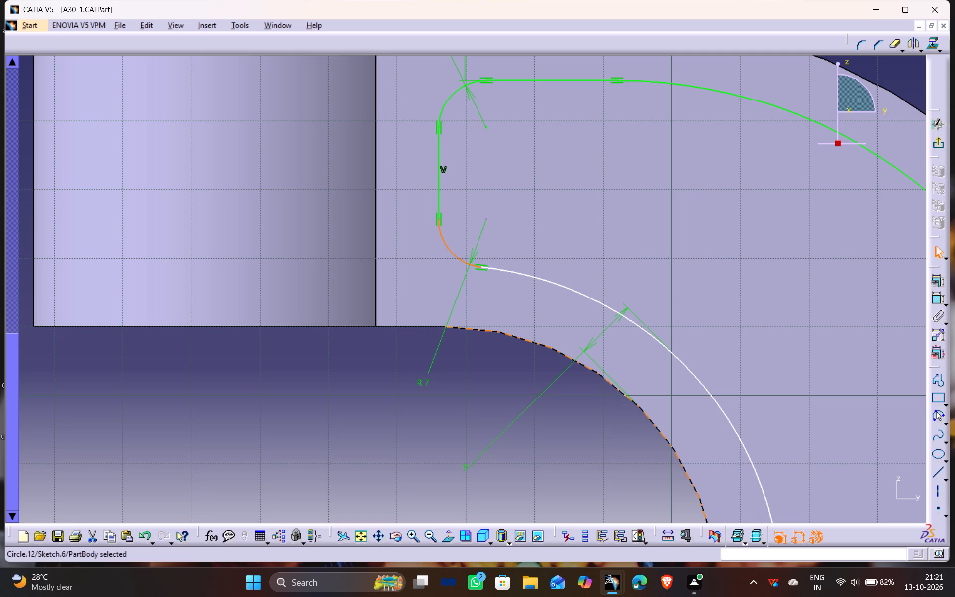
{"action": "left_click", "coordinate": [428, 328], "text": "ctrl"}
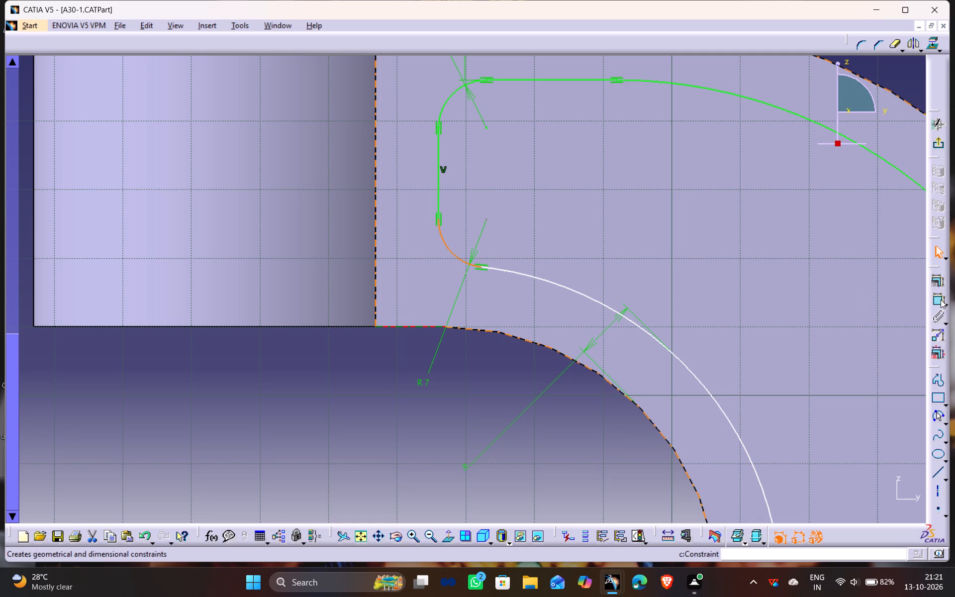
{"action": "left_click", "coordinate": [932, 300]}
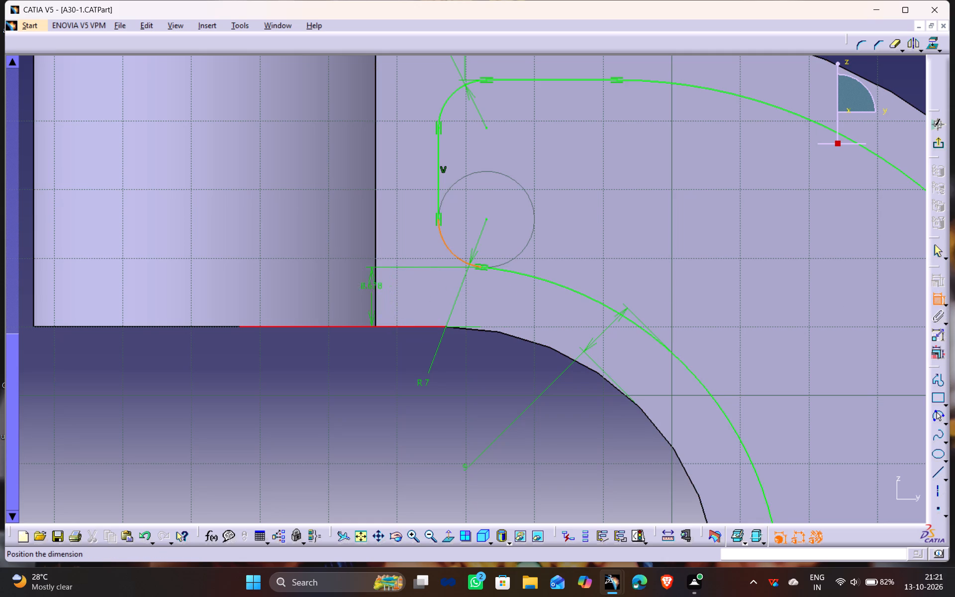
{"action": "left_click", "coordinate": [346, 299]}
{"action": "double_click", "coordinate": [349, 295]}
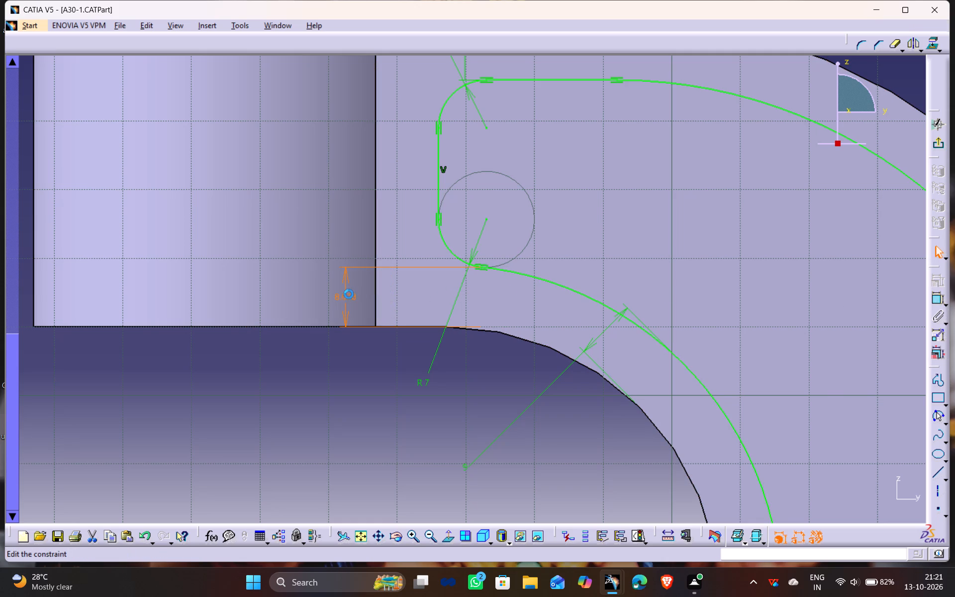
{"action": "key", "text": "9"}
{"action": "key", "text": "Return"}
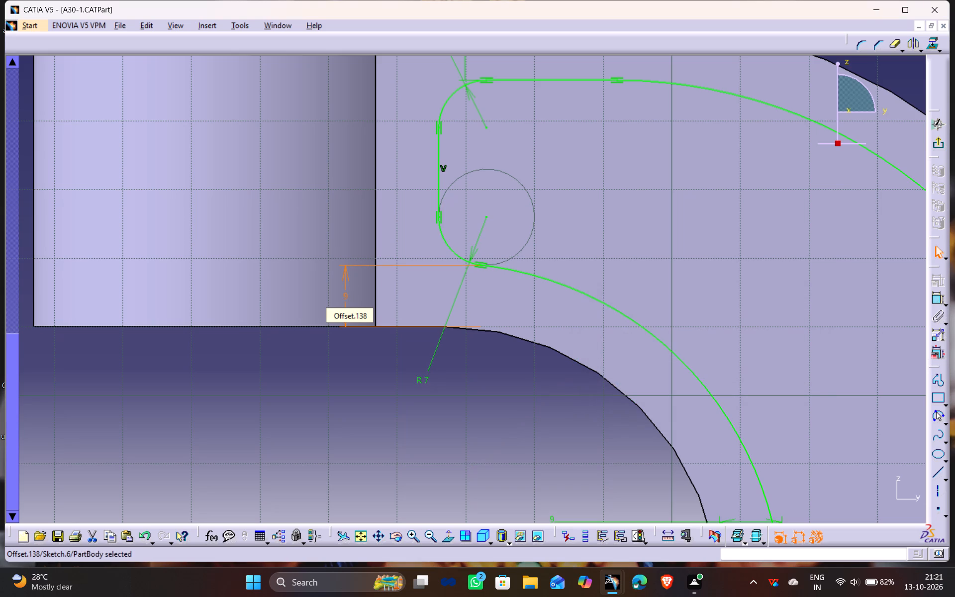
{"action": "left_click", "coordinate": [388, 435]}
Dimension the offset between the inset's bottom corner arc on the flared side and the arm's curved outer edge.
{"action": "middle_click_drag", "start_coordinate": [508, 199], "coordinate": [420, 362]}
{"action": "middle_click_drag", "start_coordinate": [414, 249], "coordinate": [421, 290], "text": "ctrl"}
{"action": "scroll", "coordinate": [421, 290], "scroll_direction": "down", "scroll_amount": 1, "text": "ctrl"}
{"action": "middle_click_drag", "start_coordinate": [603, 398], "coordinate": [185, 203]}
{"action": "middle_click_drag", "start_coordinate": [365, 445], "coordinate": [460, 8]}
{"action": "middle_click_drag", "start_coordinate": [433, 371], "coordinate": [340, 129]}
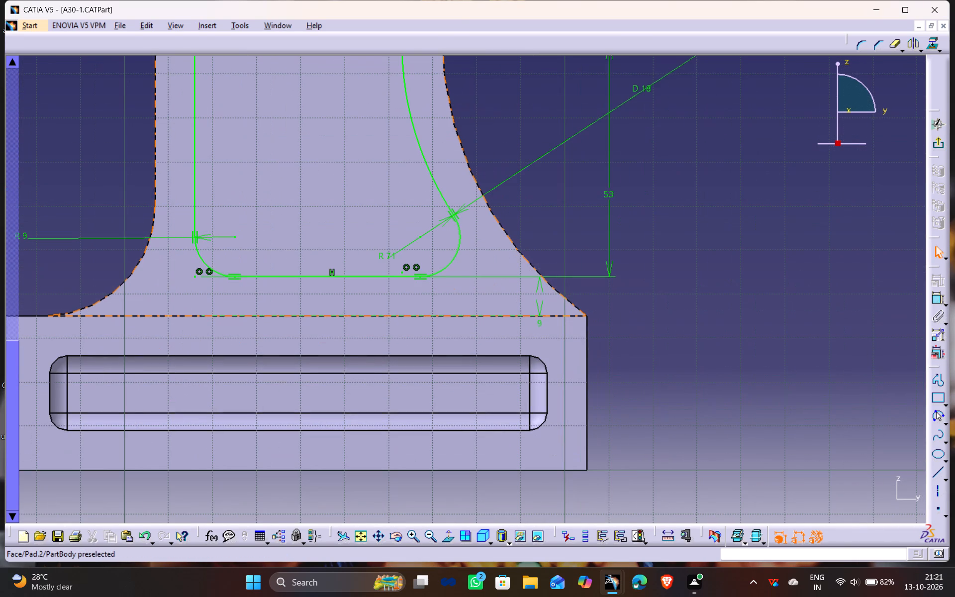
{"action": "left_click", "coordinate": [456, 257], "text": "ctrl"}
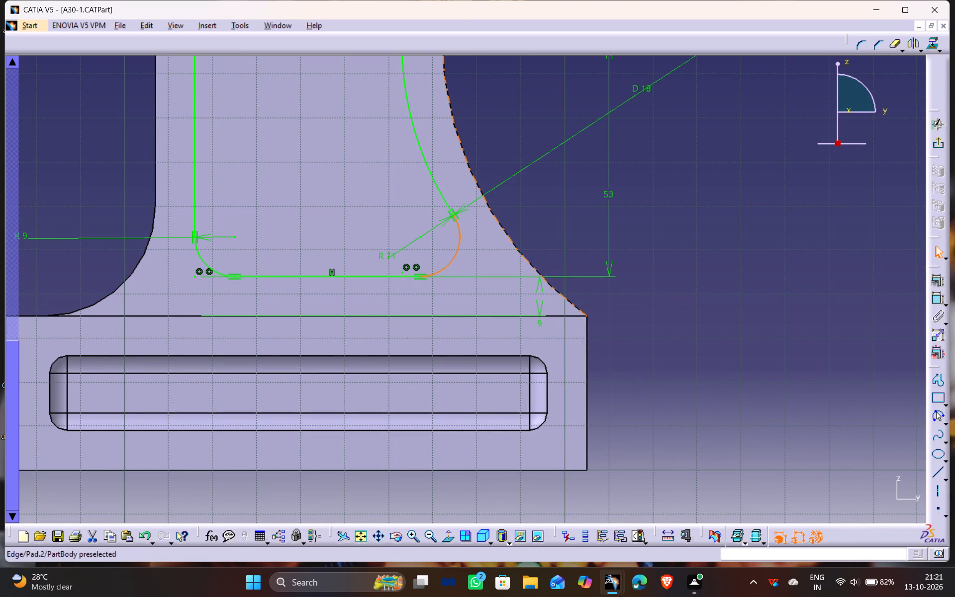
{"action": "left_click", "coordinate": [521, 254], "text": "ctrl"}
{"action": "left_click", "coordinate": [935, 301]}
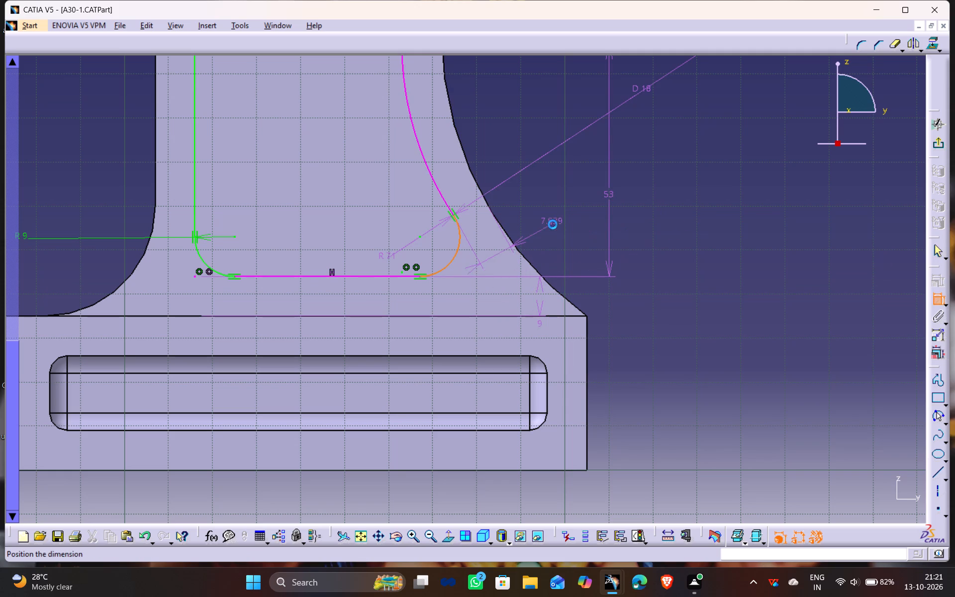
{"action": "left_click", "coordinate": [560, 232]}
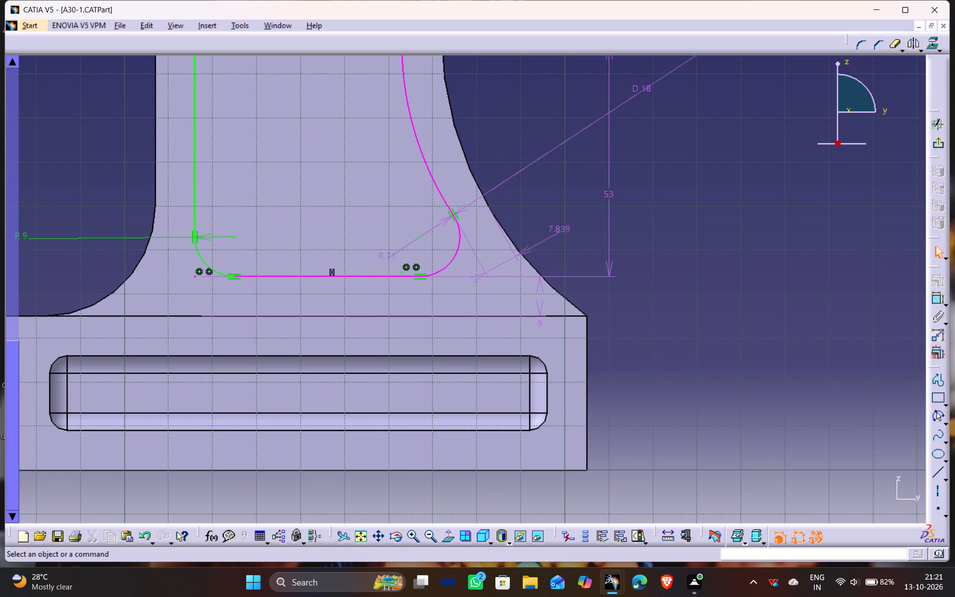
Delete the 53 mm vertical dimension attached to the inset profile's bottom line.
{"action": "left_click", "coordinate": [612, 200]}
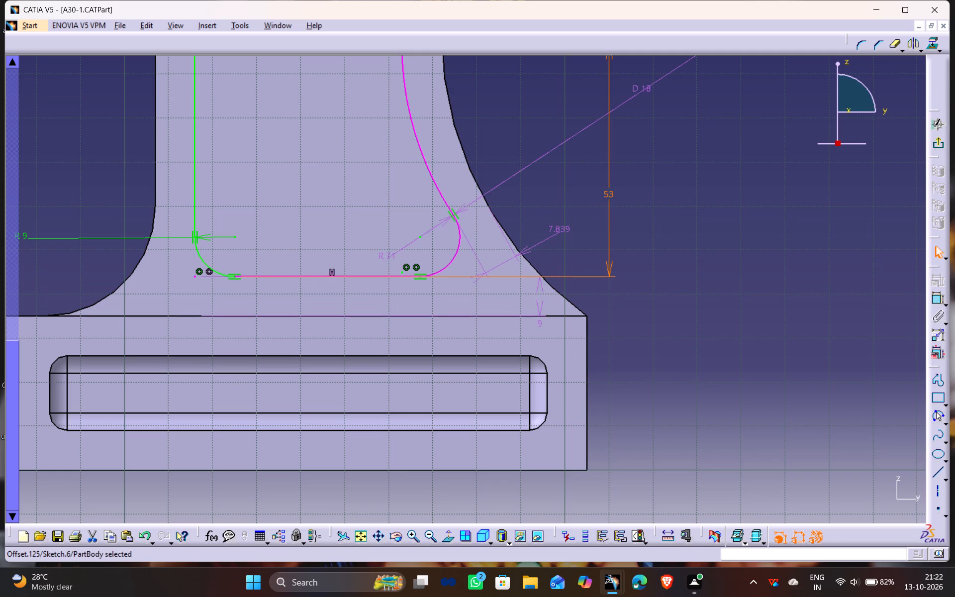
{"action": "key", "text": "Delete"}
Set the offset between the bottom corner arc and the arm's flared edge to 9 mm.
{"action": "double_click", "coordinate": [564, 229]}
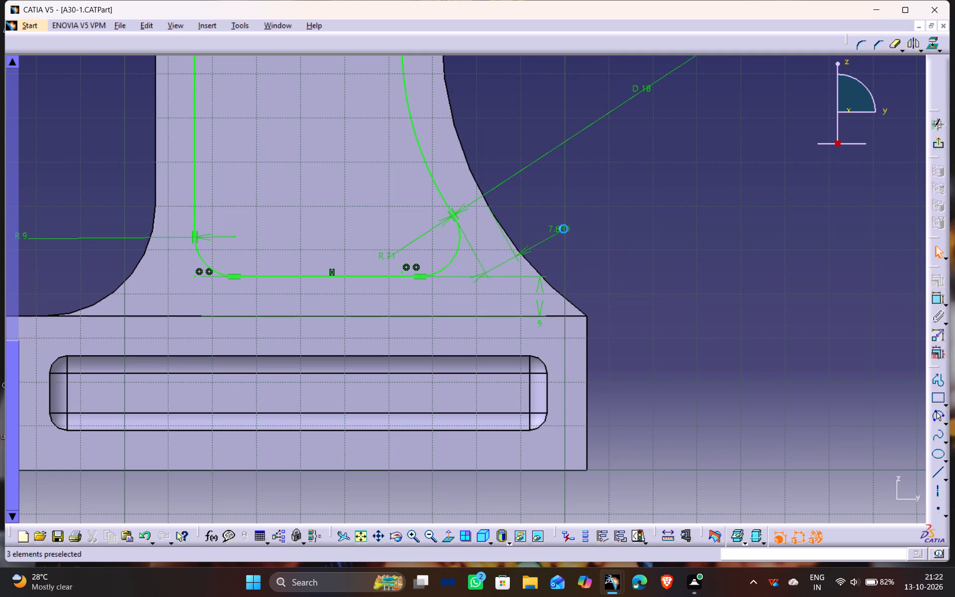
{"action": "key", "text": "9"}
{"action": "key", "text": "Return"}
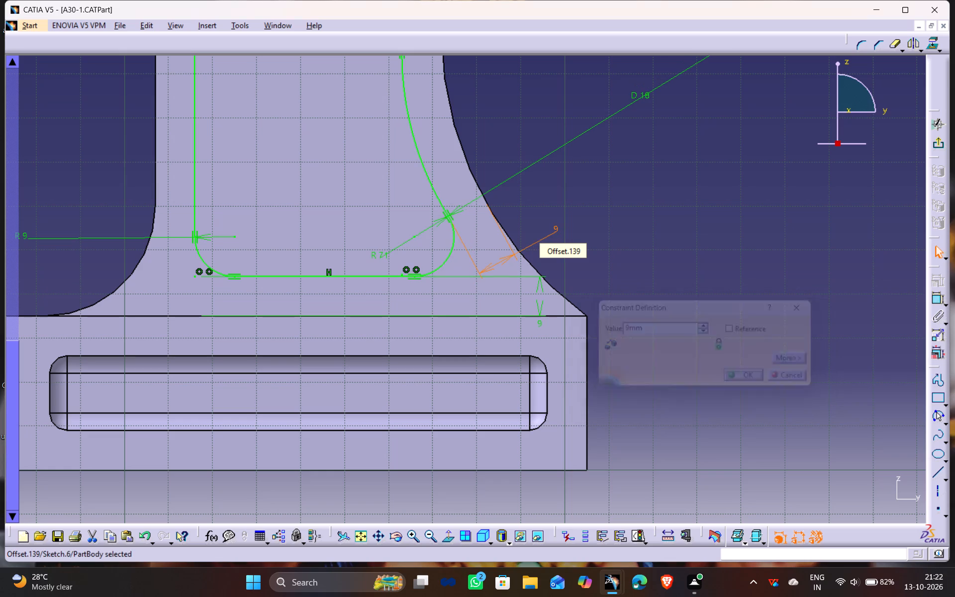
{"action": "left_click", "coordinate": [531, 146]}
Exit the corrected inset sketch and return to the 3D part.
{"action": "middle_click_drag", "start_coordinate": [509, 133], "coordinate": [517, 174], "text": "ctrl"}
{"action": "middle_click_drag", "start_coordinate": [509, 124], "coordinate": [537, 357]}
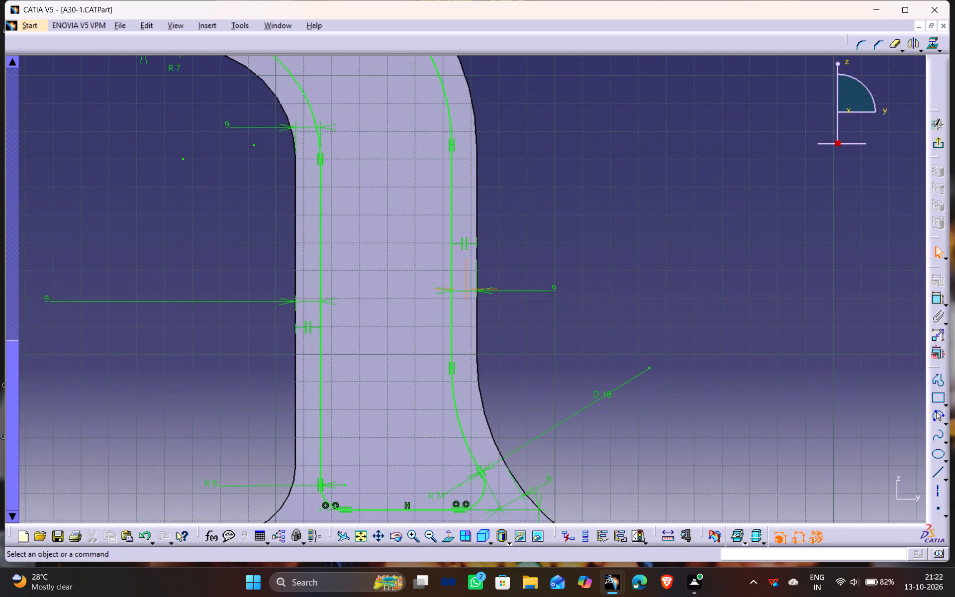
{"action": "middle_click_drag", "start_coordinate": [476, 157], "coordinate": [491, 233]}
{"action": "middle_click_drag", "start_coordinate": [363, 149], "coordinate": [380, 220]}
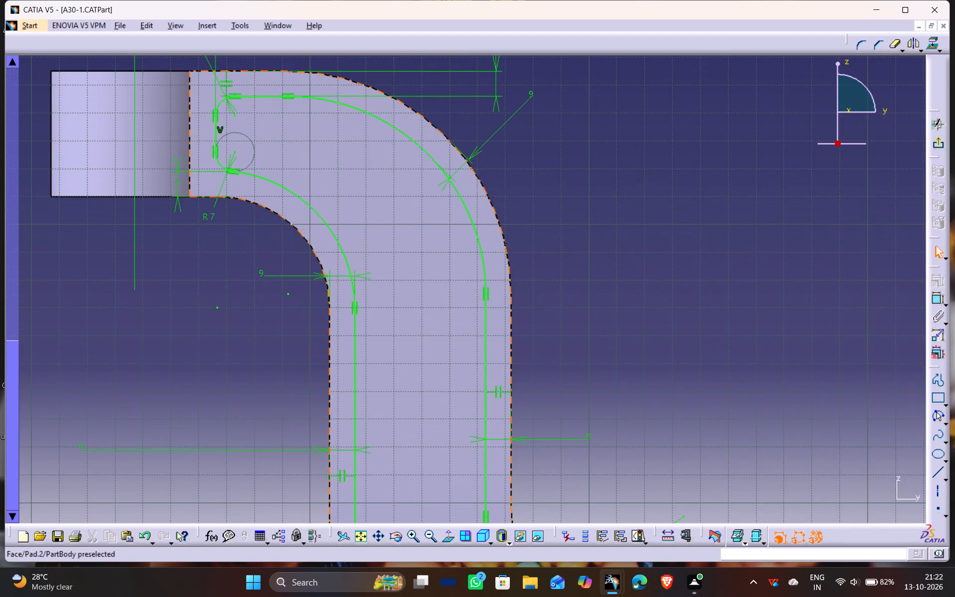
{"action": "middle_click_drag", "start_coordinate": [374, 181], "coordinate": [380, 221], "text": "ctrl"}
{"action": "left_click", "coordinate": [595, 274]}
{"action": "middle_click_drag", "start_coordinate": [575, 404], "coordinate": [573, 334]}
{"action": "middle_click_drag", "start_coordinate": [550, 237], "coordinate": [555, 268]}
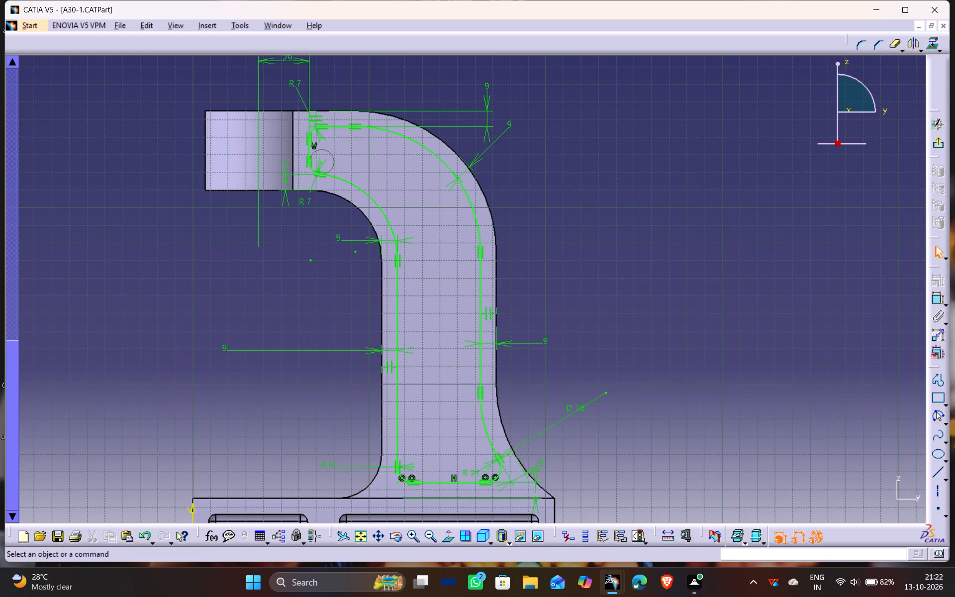
{"action": "middle_click_drag", "start_coordinate": [520, 191], "coordinate": [529, 217]}
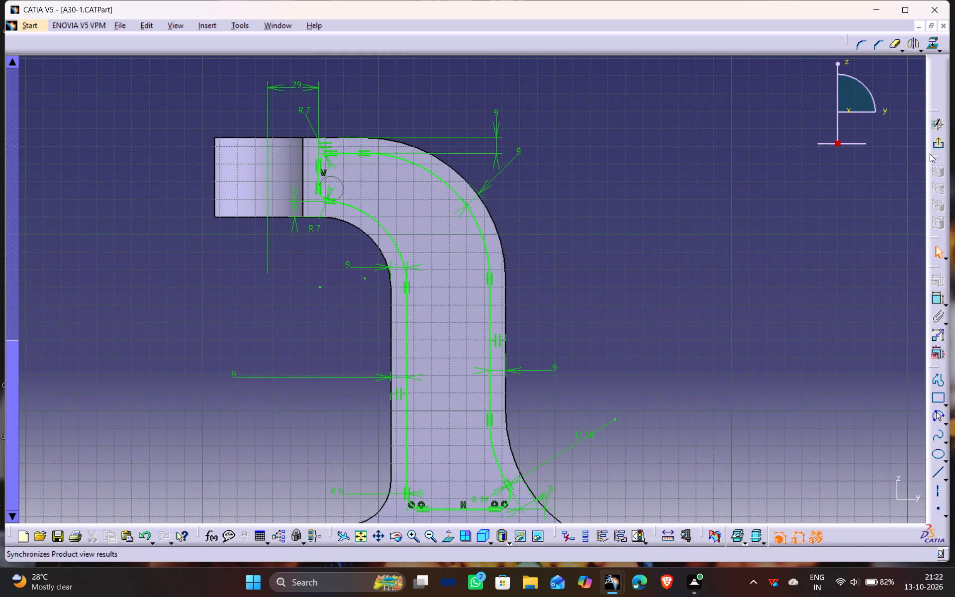
{"action": "left_click", "coordinate": [939, 146]}
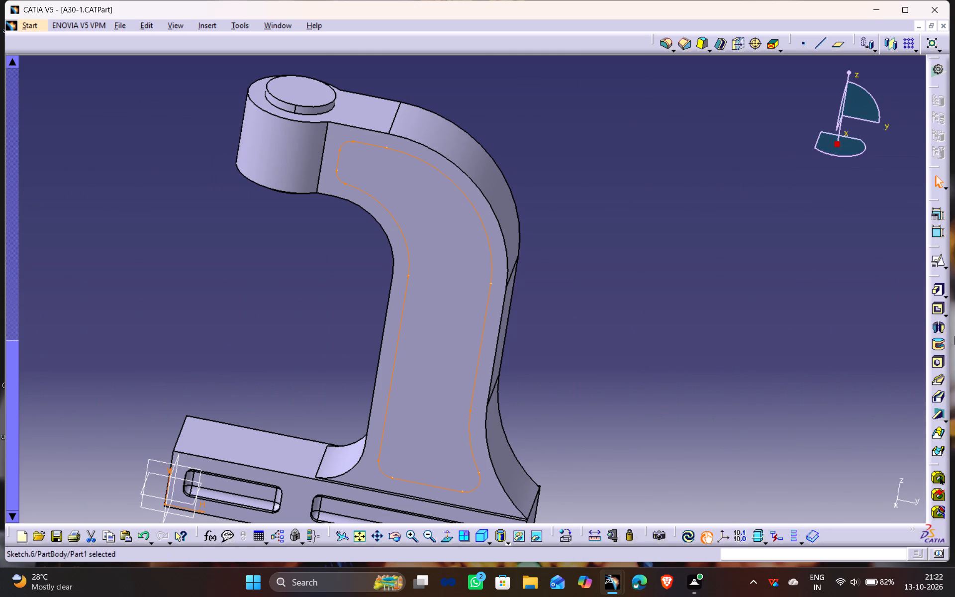
Cut a 5 mm deep pocket into the arm's side face from the inset sketch.
{"action": "left_click", "coordinate": [938, 306]}
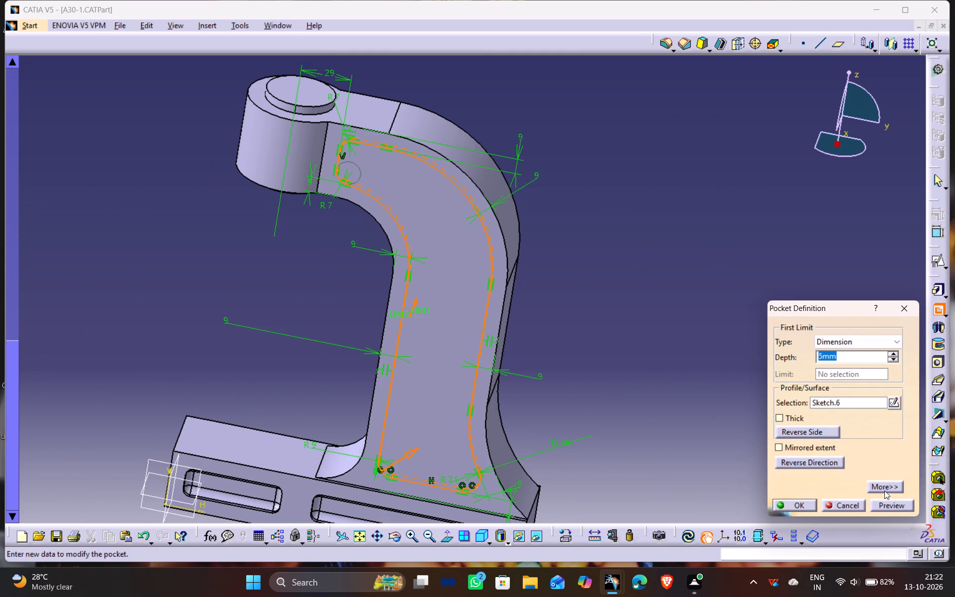
{"action": "middle_click_drag", "start_coordinate": [565, 318], "coordinate": [478, 391]}
{"action": "left_click_drag", "start_coordinate": [564, 318], "coordinate": [473, 395]}
{"action": "scroll", "coordinate": [564, 318], "scroll_direction": "down", "scroll_amount": 1}
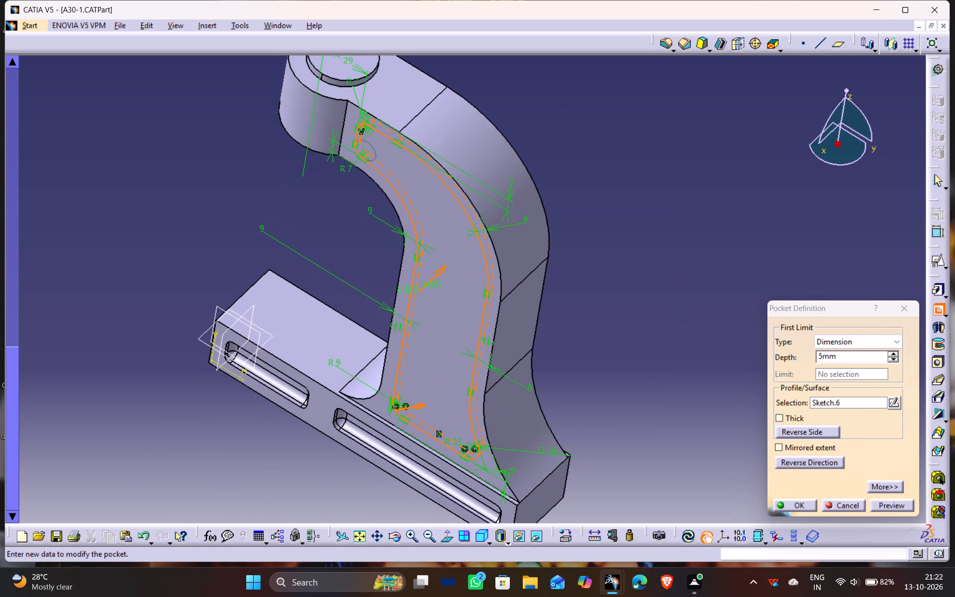
{"action": "left_click", "coordinate": [900, 503]}
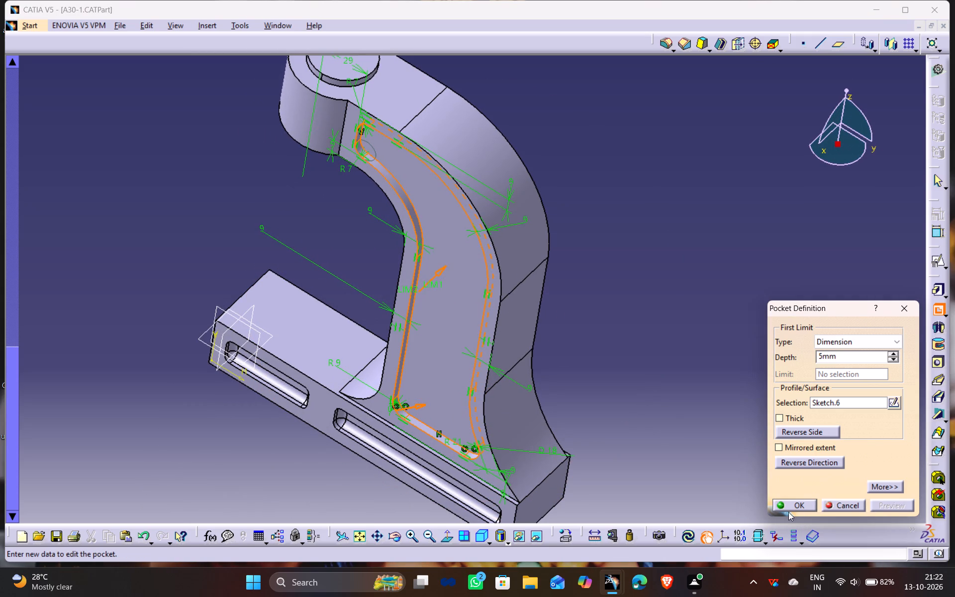
{"action": "left_click", "coordinate": [791, 505]}
Mirror the arm pocket about the yz plane.
{"action": "middle_click_drag", "start_coordinate": [151, 248], "coordinate": [170, 268]}
{"action": "scroll", "coordinate": [152, 247], "scroll_direction": "down", "scroll_amount": 1}
{"action": "left_click_drag", "start_coordinate": [152, 247], "coordinate": [170, 268]}
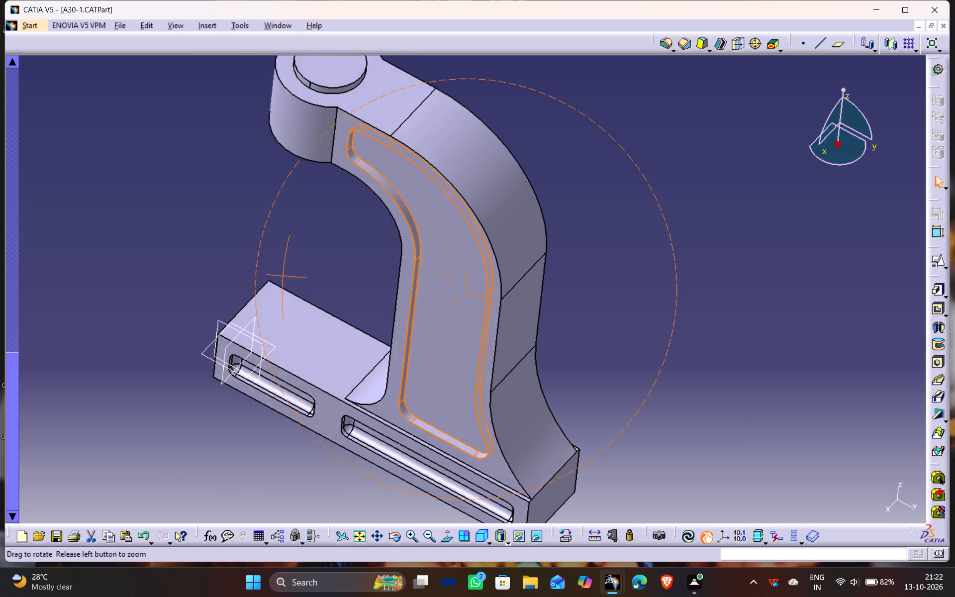
{"action": "left_click_drag", "start_coordinate": [170, 268], "coordinate": [377, 389]}
{"action": "middle_click_drag", "start_coordinate": [170, 268], "coordinate": [384, 388]}
{"action": "middle_click_drag", "start_coordinate": [315, 344], "coordinate": [314, 379], "text": "ctrl"}
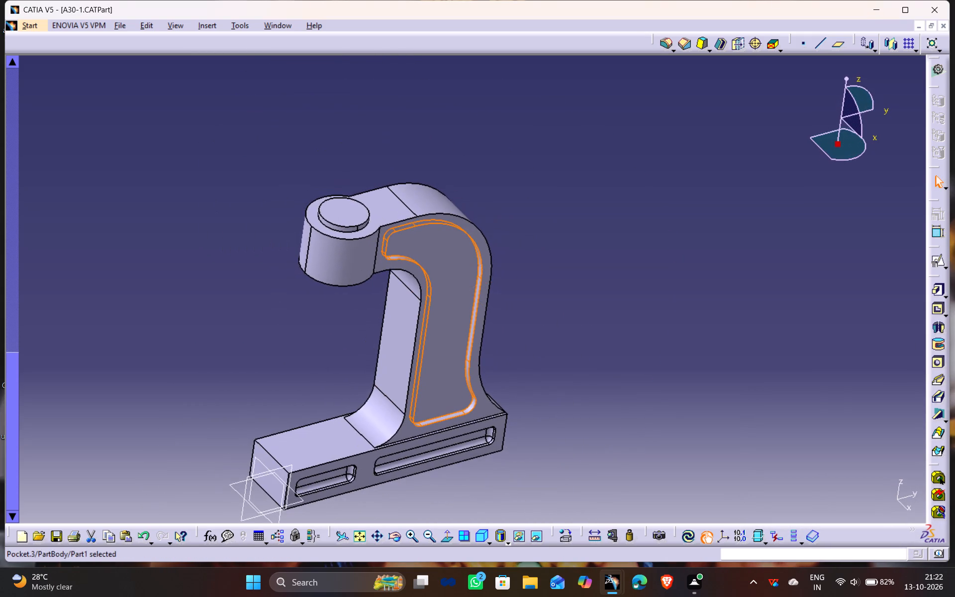
{"action": "scroll", "coordinate": [301, 363], "scroll_direction": "down", "scroll_amount": 2}
{"action": "middle_click_drag", "start_coordinate": [301, 363], "coordinate": [473, 354]}
{"action": "left_click_drag", "start_coordinate": [301, 362], "coordinate": [472, 355]}
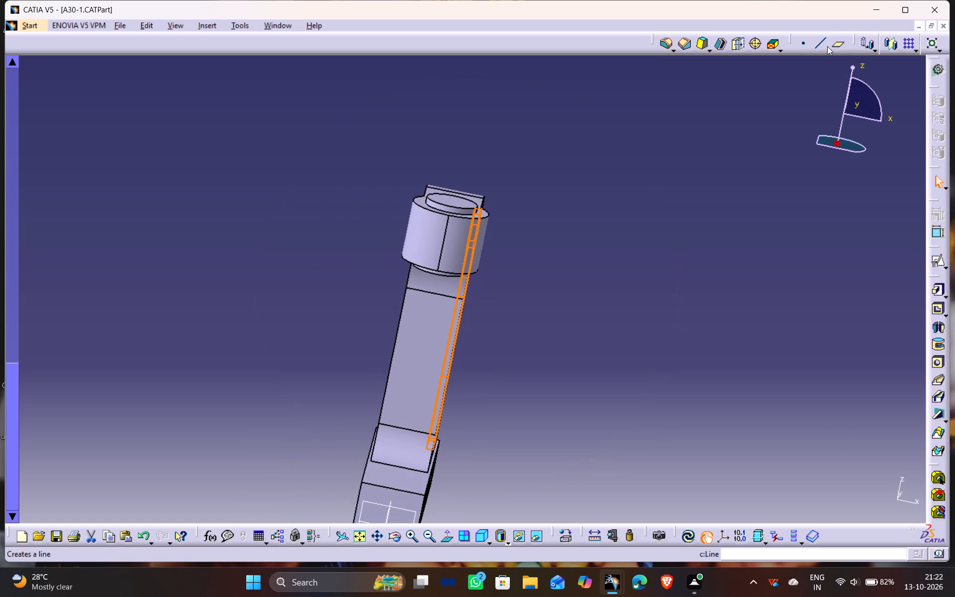
{"action": "left_click", "coordinate": [889, 44]}
{"action": "middle_click_drag", "start_coordinate": [504, 433], "coordinate": [502, 321]}
{"action": "left_click", "coordinate": [510, 328]}
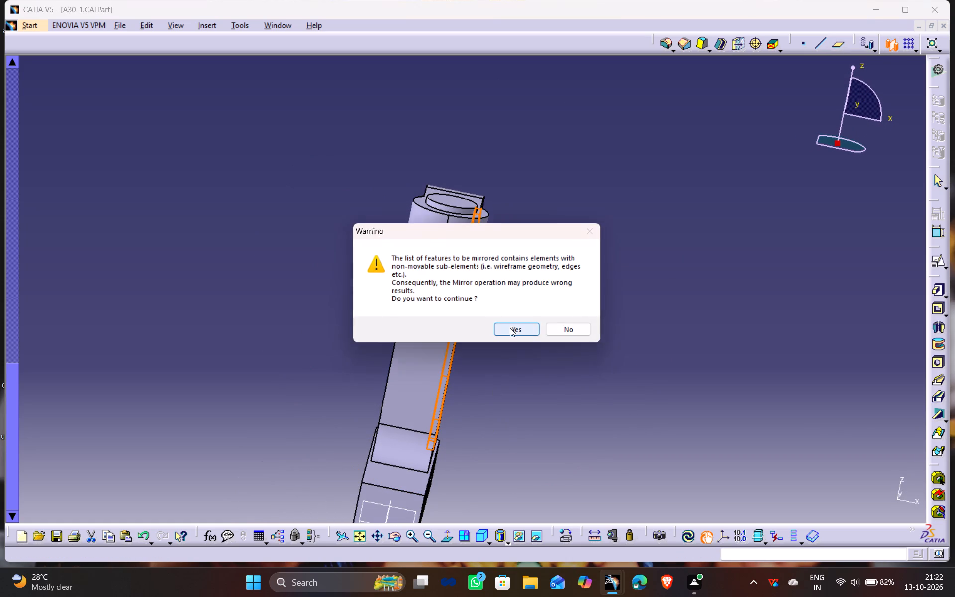
{"action": "middle_click_drag", "start_coordinate": [511, 416], "coordinate": [516, 310]}
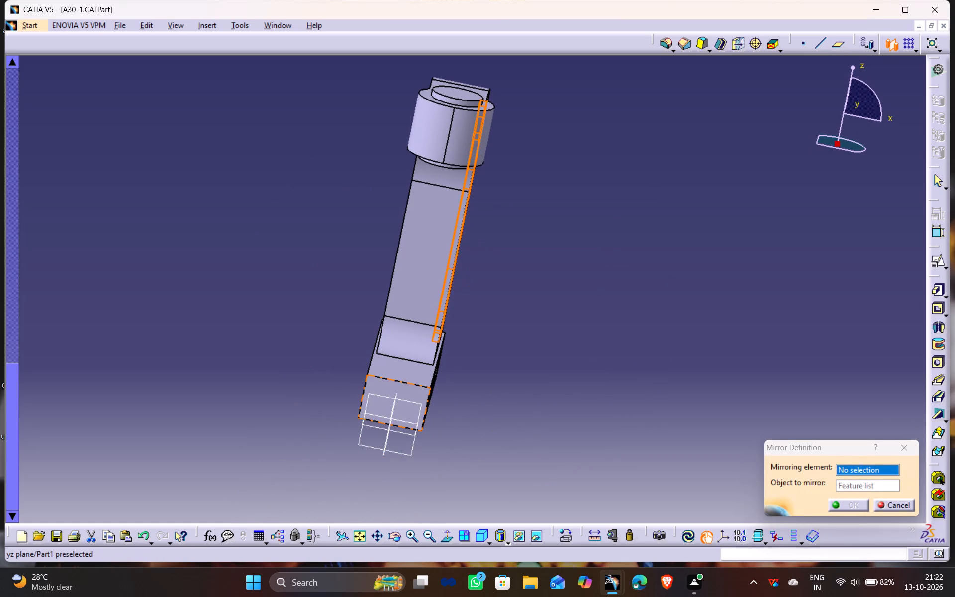
{"action": "left_click", "coordinate": [391, 410]}
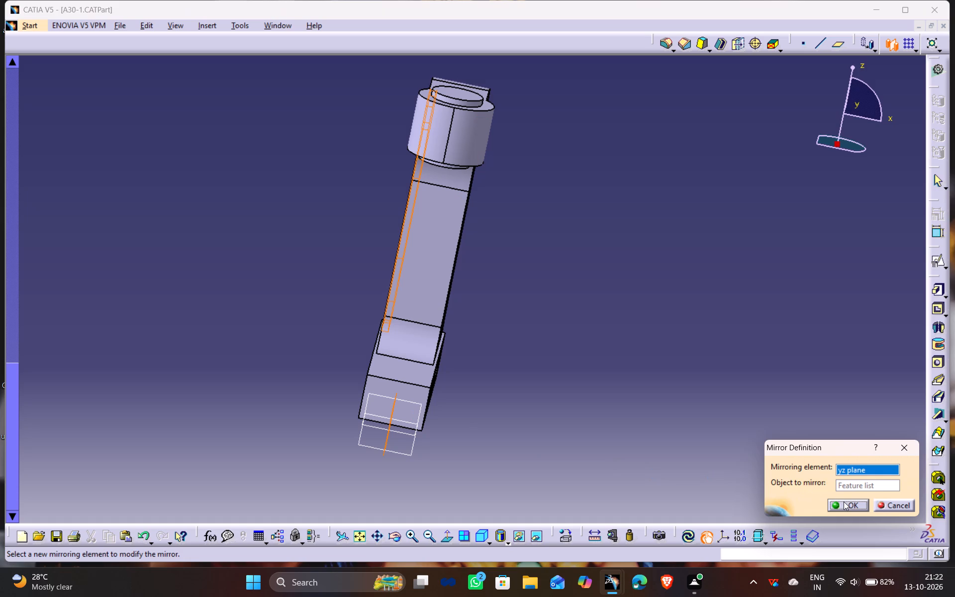
{"action": "left_click", "coordinate": [853, 507]}
{"action": "left_click", "coordinate": [509, 417]}
Examine the arm and its mirrored pockets from several angles.
{"action": "scroll", "coordinate": [68, 267], "scroll_direction": "down", "scroll_amount": 1}
{"action": "middle_click_drag", "start_coordinate": [68, 267], "coordinate": [83, 257]}
{"action": "left_click_drag", "start_coordinate": [71, 263], "coordinate": [83, 257]}
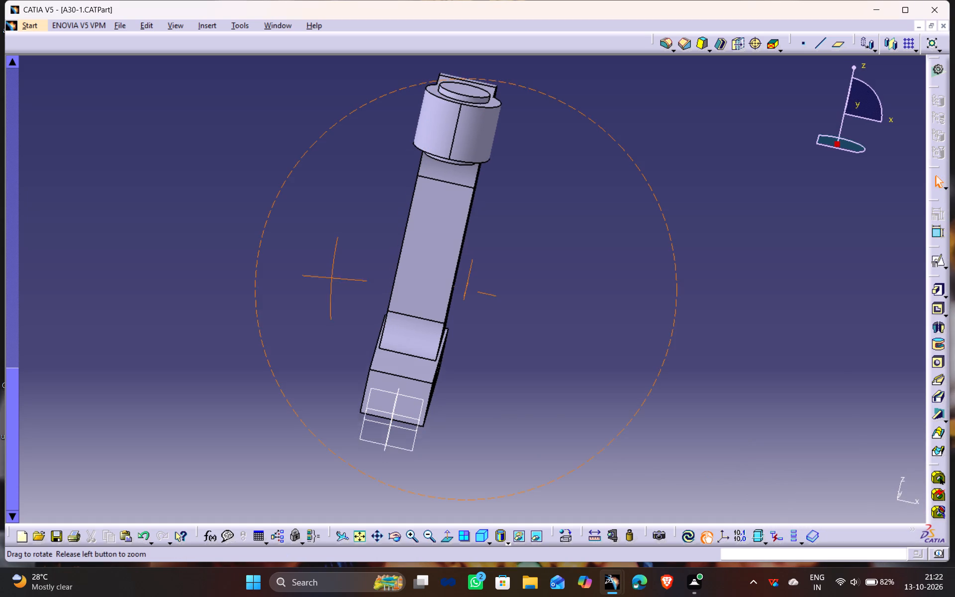
{"action": "middle_click_drag", "start_coordinate": [83, 257], "coordinate": [209, 331]}
{"action": "left_click_drag", "start_coordinate": [83, 257], "coordinate": [209, 331]}
{"action": "scroll", "coordinate": [403, 349], "scroll_direction": "down", "scroll_amount": 1}
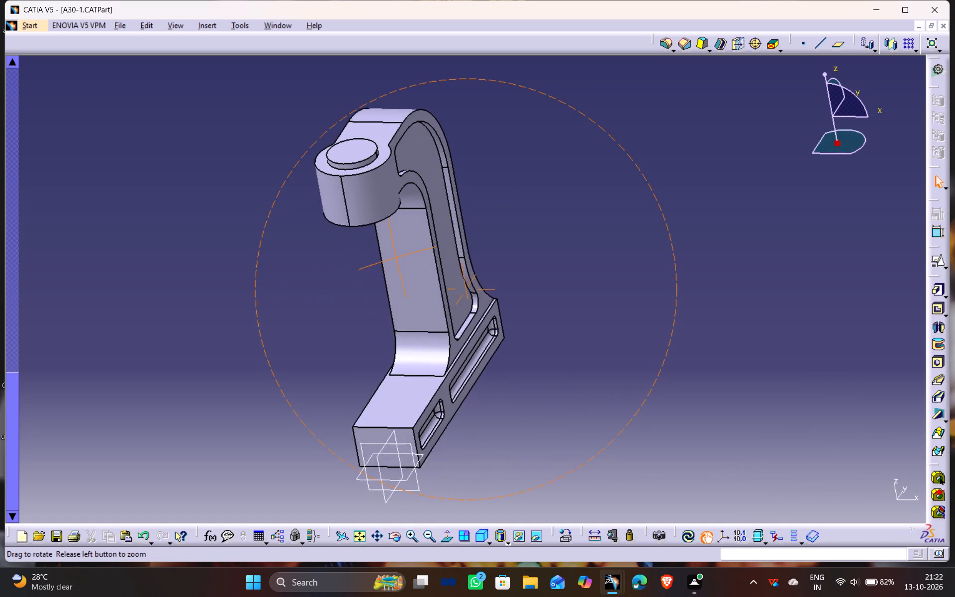
{"action": "left_click_drag", "start_coordinate": [209, 331], "coordinate": [202, 321]}
{"action": "middle_click_drag", "start_coordinate": [209, 331], "coordinate": [200, 316]}
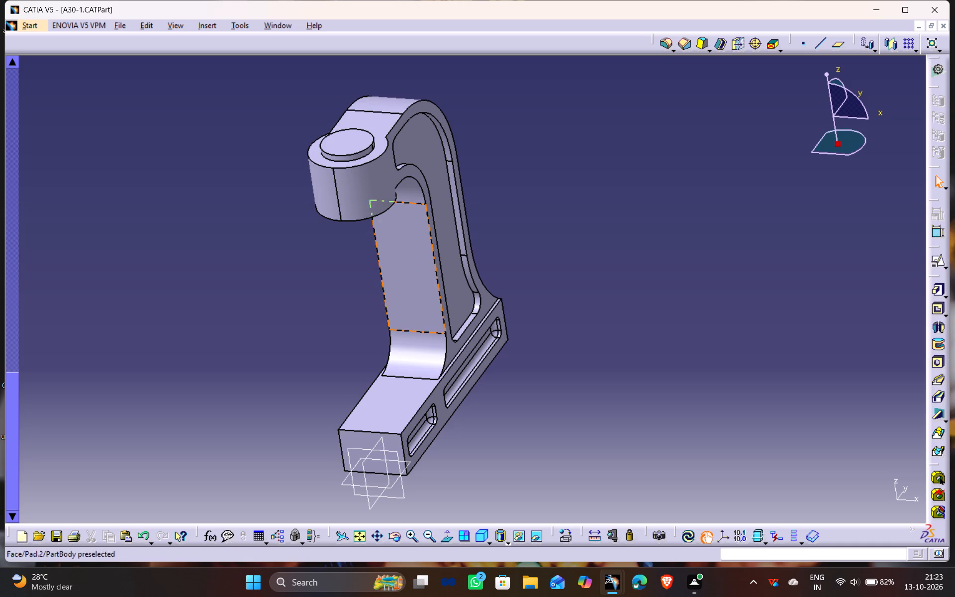
Fillet the edges of the floor face of one arm side pocket with a 4 mm radius.
{"action": "middle_click_drag", "start_coordinate": [580, 386], "coordinate": [504, 381]}
{"action": "left_click_drag", "start_coordinate": [579, 386], "coordinate": [507, 379]}
{"action": "scroll", "coordinate": [579, 385], "scroll_direction": "down", "scroll_amount": 1}
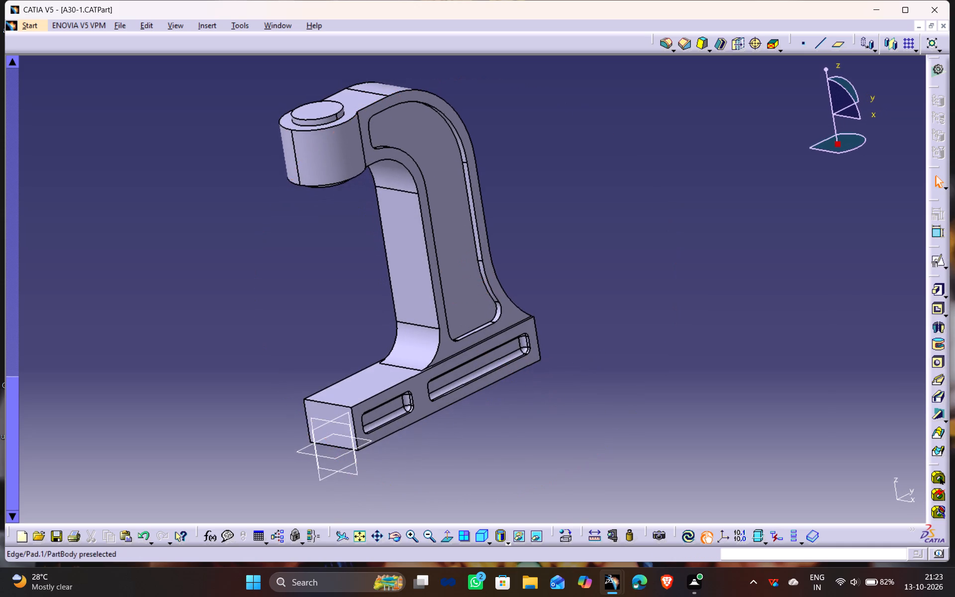
{"action": "middle_click_drag", "start_coordinate": [510, 455], "coordinate": [491, 342], "text": "ctrl"}
{"action": "middle_click_drag", "start_coordinate": [501, 219], "coordinate": [507, 377]}
{"action": "middle_click_drag", "start_coordinate": [453, 205], "coordinate": [467, 271], "text": "ctrl"}
{"action": "left_click", "coordinate": [463, 276]}
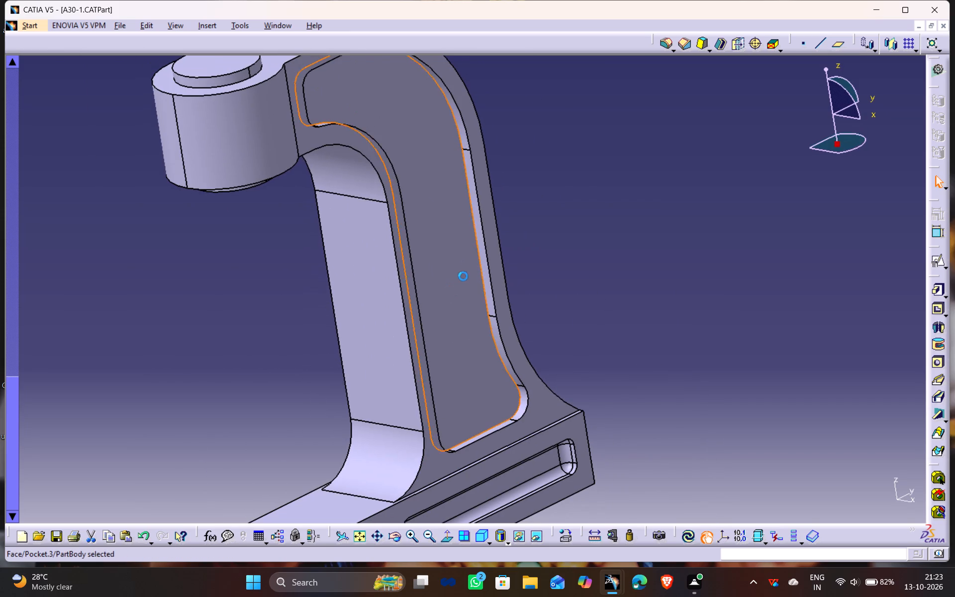
{"action": "left_click", "coordinate": [666, 46]}
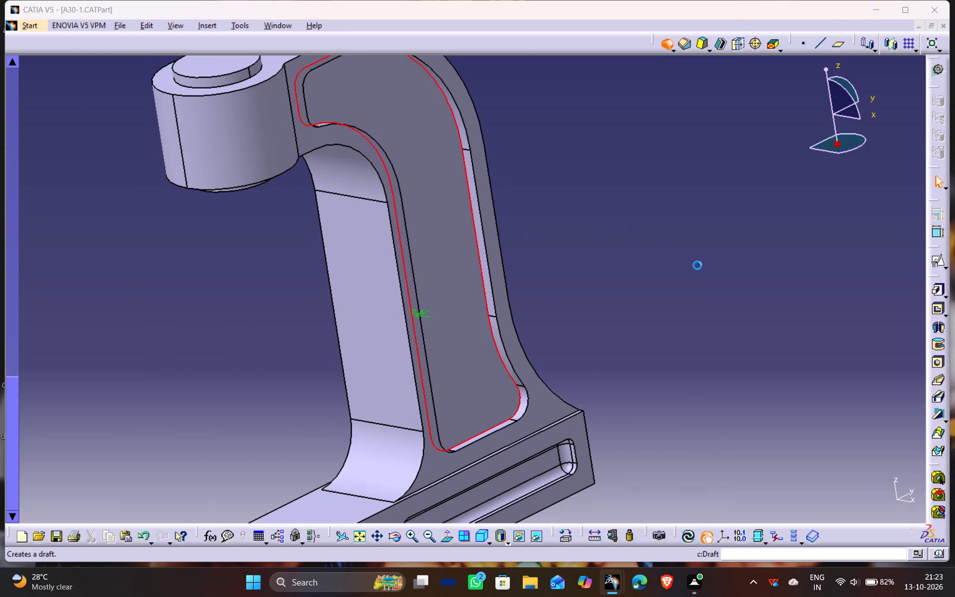
{"action": "left_click", "coordinate": [902, 505]}
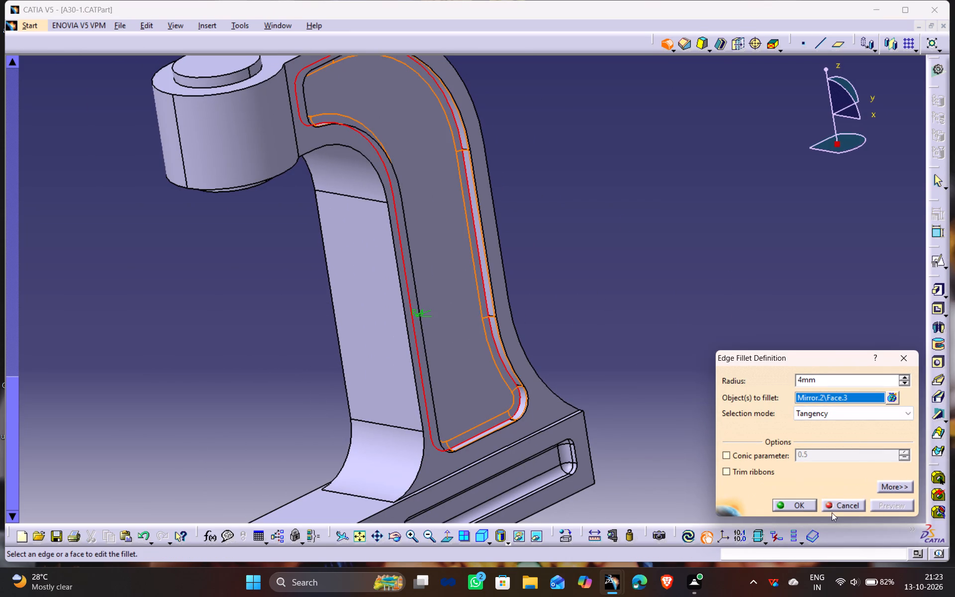
{"action": "left_click", "coordinate": [804, 503]}
{"action": "left_click", "coordinate": [621, 315]}
Fillet the edges of the floor face of the opposite arm pocket with a 4 mm radius.
{"action": "middle_click_drag", "start_coordinate": [256, 354], "coordinate": [300, 337]}
{"action": "scroll", "coordinate": [256, 355], "scroll_direction": "down", "scroll_amount": 1}
{"action": "left_click_drag", "start_coordinate": [255, 355], "coordinate": [300, 337]}
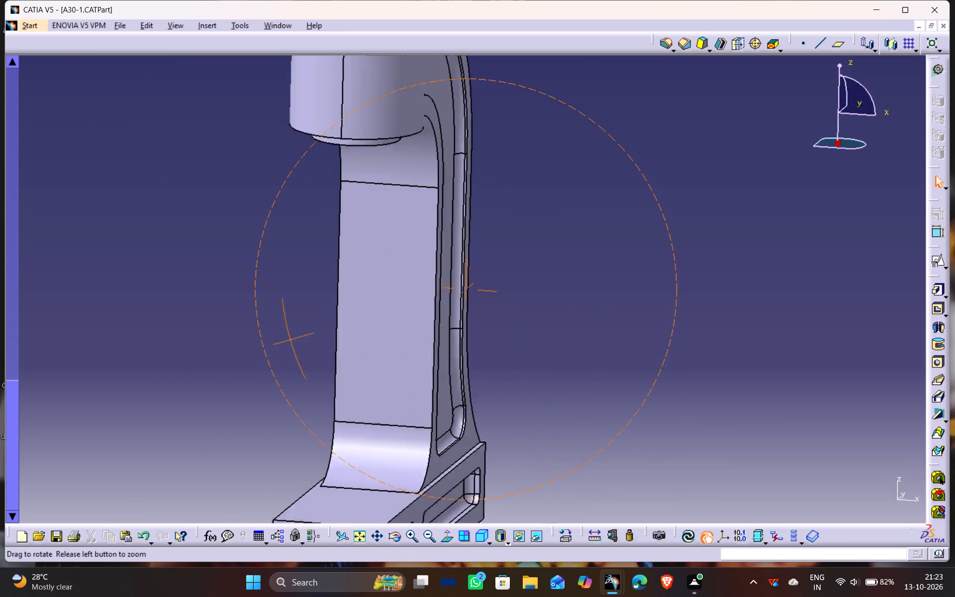
{"action": "left_click_drag", "start_coordinate": [300, 337], "coordinate": [568, 361]}
{"action": "middle_click_drag", "start_coordinate": [300, 337], "coordinate": [573, 363]}
{"action": "left_click", "coordinate": [450, 317]}
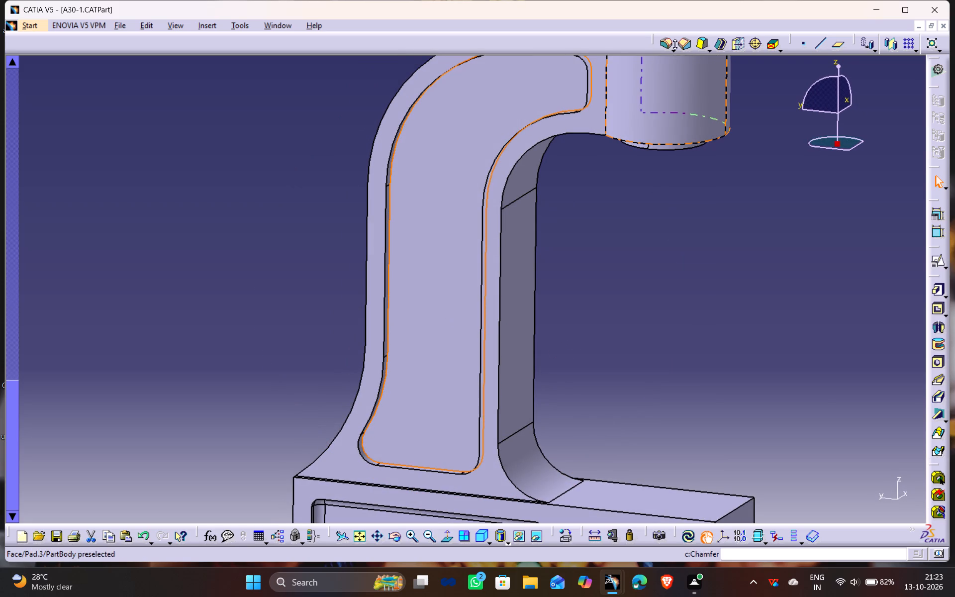
{"action": "left_click", "coordinate": [660, 41]}
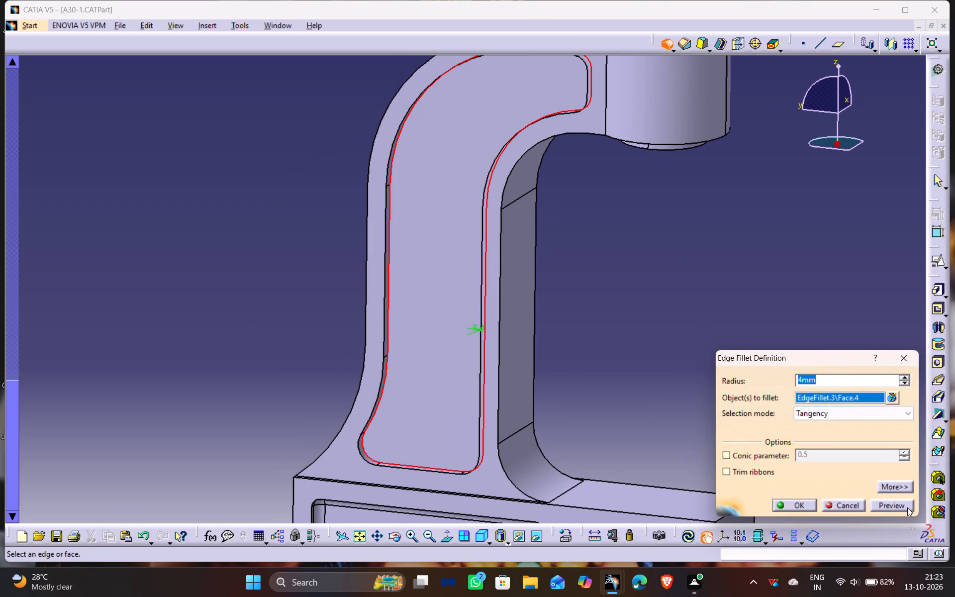
{"action": "left_click", "coordinate": [907, 503]}
{"action": "left_click", "coordinate": [811, 502]}
{"action": "left_click", "coordinate": [632, 362]}
Examine the filleted arm pocket up close and the whole part from several angles, including the isometric view.
{"action": "middle_click_drag", "start_coordinate": [392, 95], "coordinate": [400, 110]}
{"action": "left_click_drag", "start_coordinate": [392, 94], "coordinate": [399, 109]}
{"action": "scroll", "coordinate": [392, 94], "scroll_direction": "down", "scroll_amount": 1}
{"action": "middle_click_drag", "start_coordinate": [488, 423], "coordinate": [457, 258], "text": "ctrl"}
{"action": "middle_click_drag", "start_coordinate": [327, 286], "coordinate": [670, 190]}
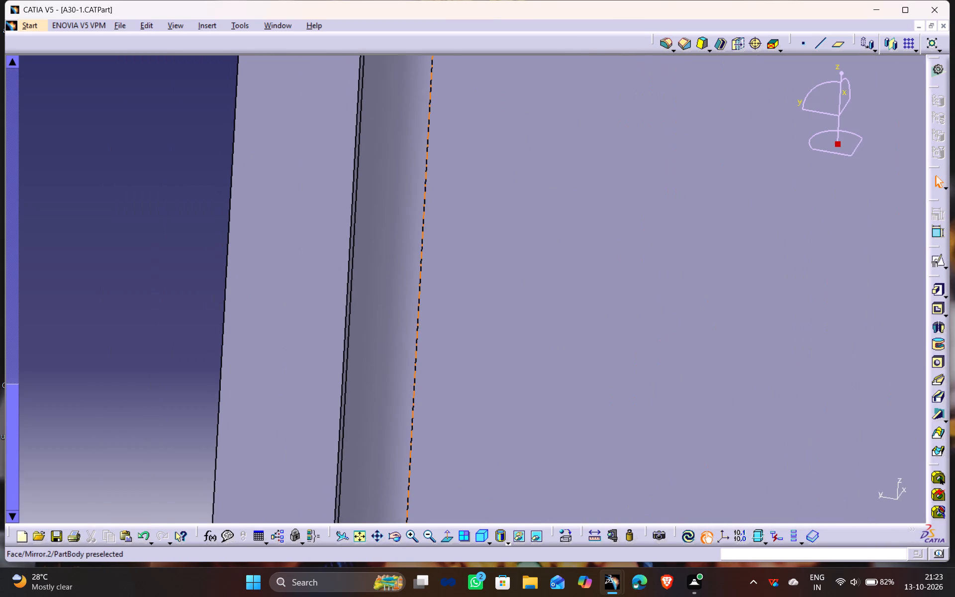
{"action": "middle_click_drag", "start_coordinate": [632, 157], "coordinate": [649, 199]}
{"action": "scroll", "coordinate": [646, 147], "scroll_direction": "down", "scroll_amount": 1, "text": "ctrl"}
{"action": "middle_click_drag", "start_coordinate": [646, 149], "coordinate": [663, 249], "text": "ctrl"}
{"action": "middle_click_drag", "start_coordinate": [610, 202], "coordinate": [607, 233], "text": "ctrl"}
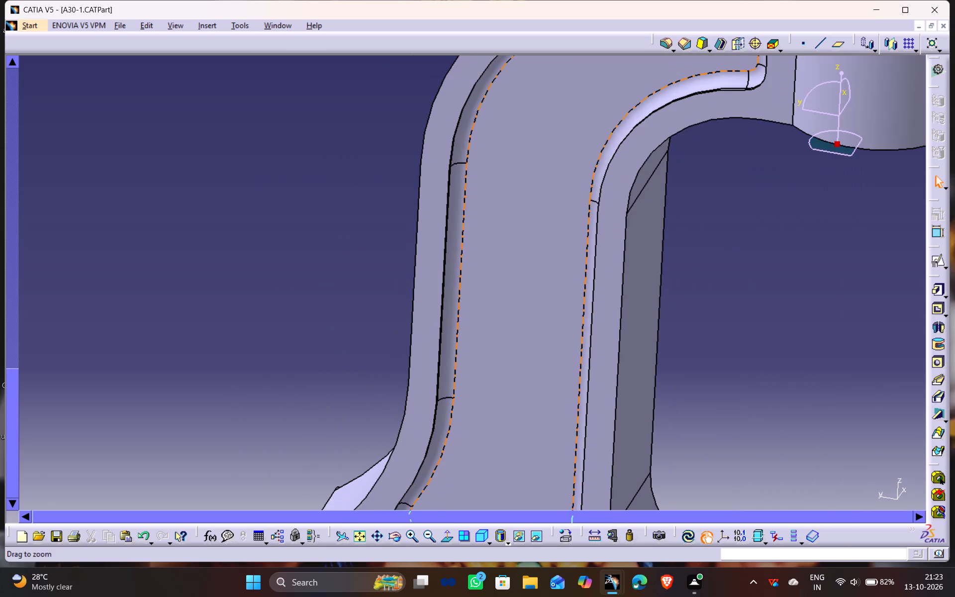
{"action": "middle_click_drag", "start_coordinate": [607, 233], "coordinate": [607, 234], "text": "ctrl"}
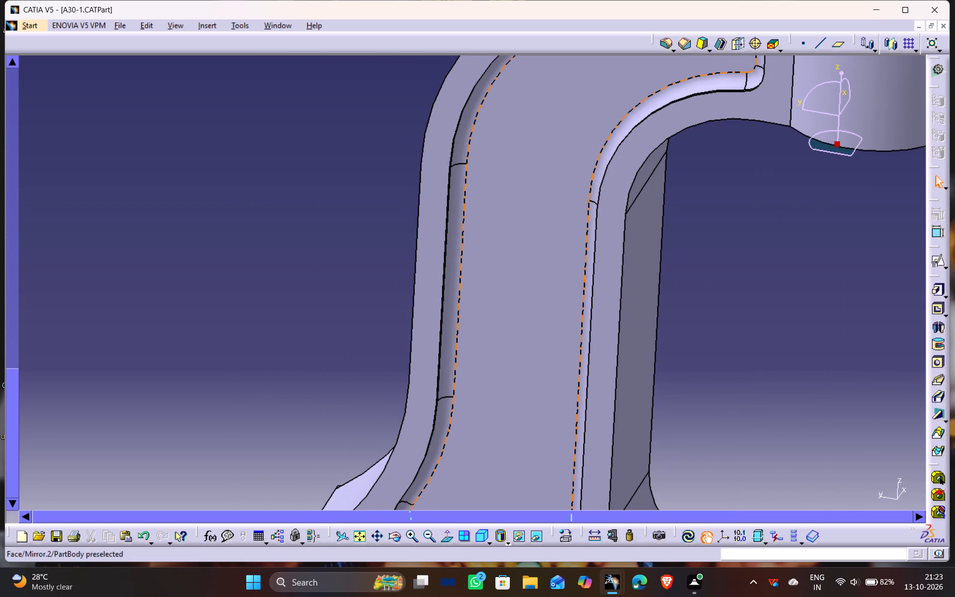
{"action": "middle_click_drag", "start_coordinate": [575, 197], "coordinate": [583, 217]}
{"action": "left_click_drag", "start_coordinate": [581, 206], "coordinate": [592, 230]}
{"action": "scroll", "coordinate": [540, 160], "scroll_direction": "down", "scroll_amount": 1, "text": "ctrl"}
{"action": "middle_click_drag", "start_coordinate": [540, 163], "coordinate": [541, 242], "text": "ctrl"}
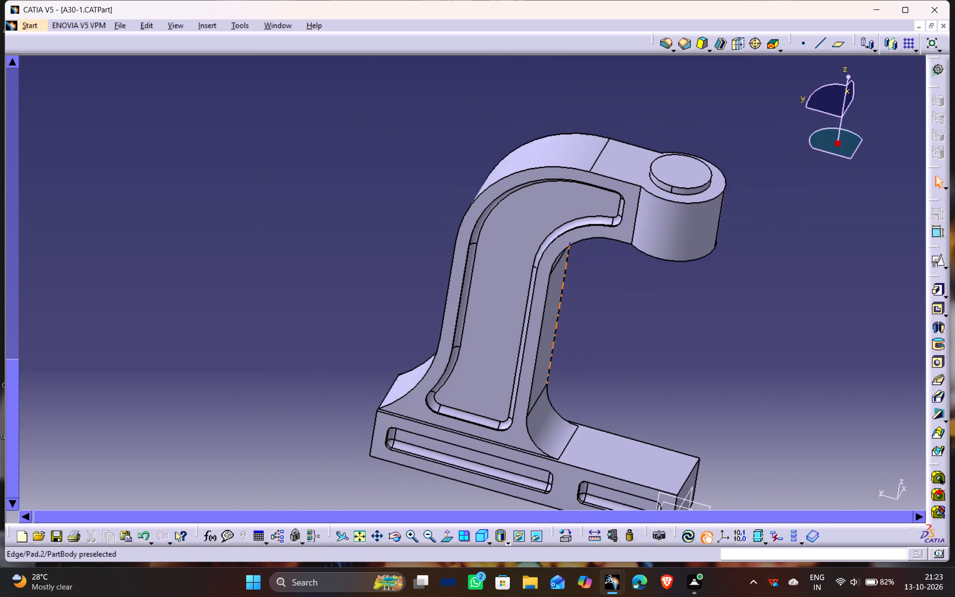
{"action": "left_click", "coordinate": [486, 536]}
{"action": "double_click", "coordinate": [477, 535]}
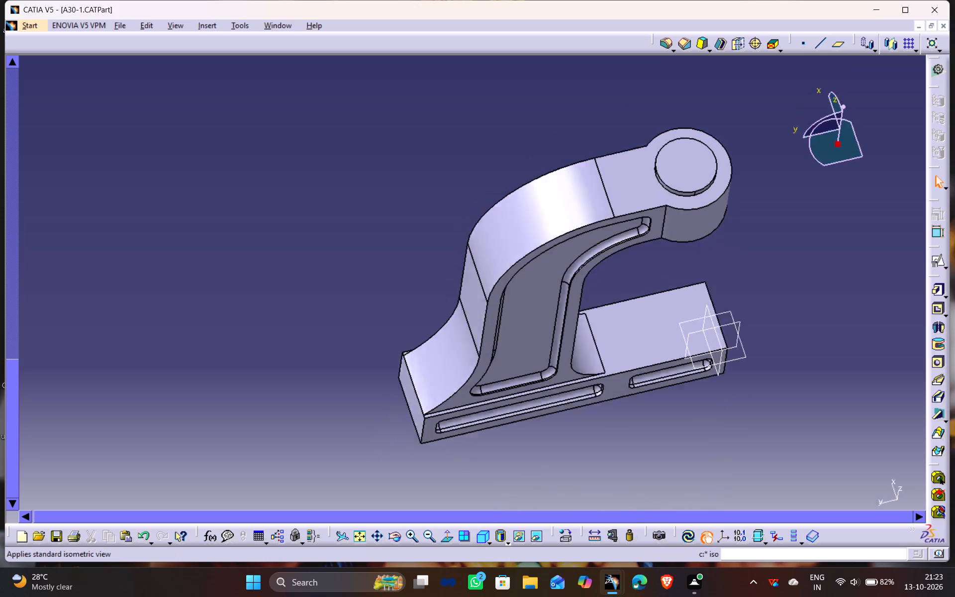
{"action": "middle_click_drag", "start_coordinate": [340, 360], "coordinate": [349, 402]}
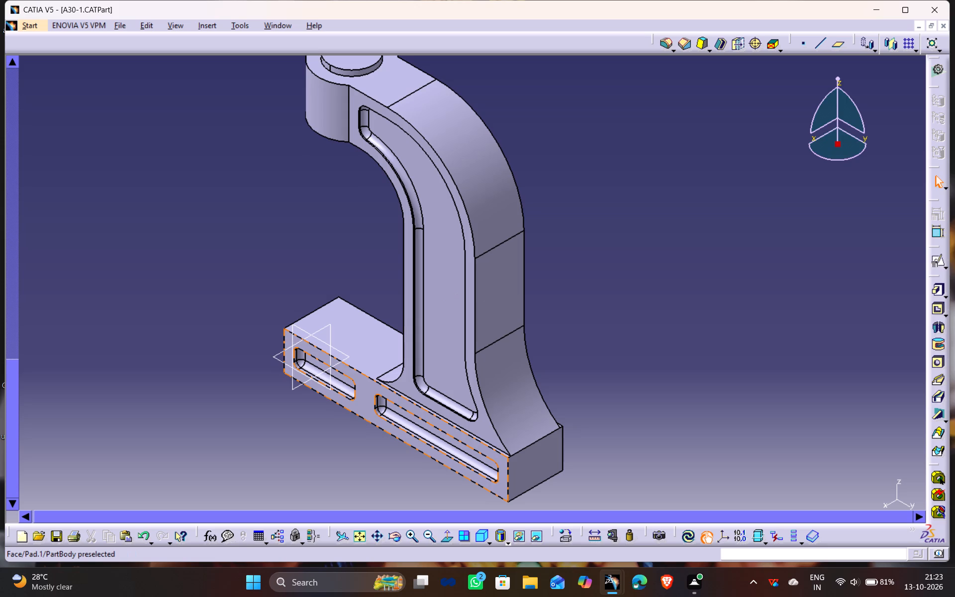
Open a positioned sketch on the arm's flat inner face below the boss, keeping implicit origin and orientation.
{"action": "middle_click_drag", "start_coordinate": [269, 250], "coordinate": [412, 306]}
{"action": "scroll", "coordinate": [268, 251], "scroll_direction": "down", "scroll_amount": 1}
{"action": "left_click_drag", "start_coordinate": [265, 254], "coordinate": [412, 306]}
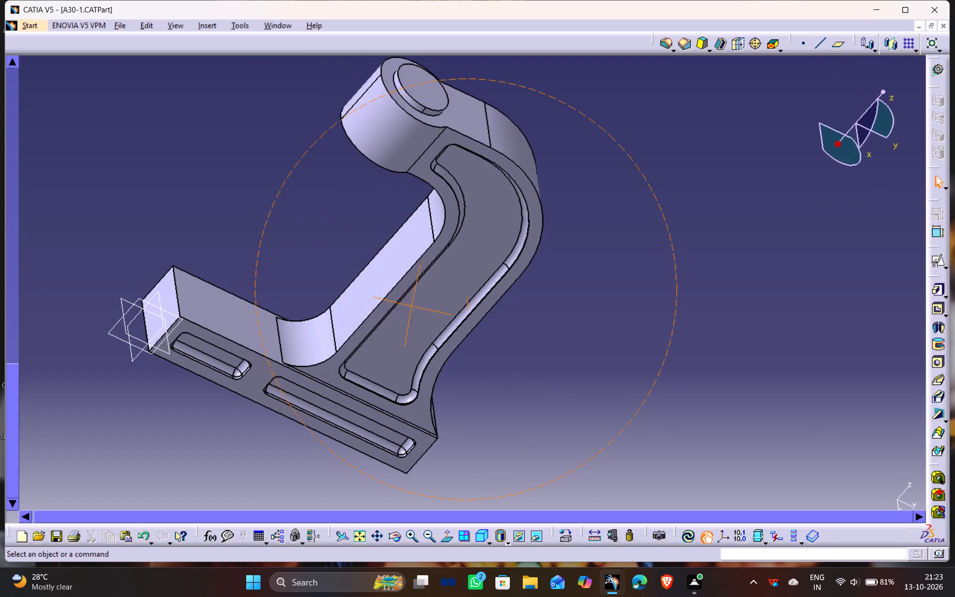
{"action": "left_click_drag", "start_coordinate": [412, 306], "coordinate": [416, 307]}
{"action": "middle_click_drag", "start_coordinate": [412, 306], "coordinate": [416, 308]}
{"action": "left_click", "coordinate": [387, 270]}
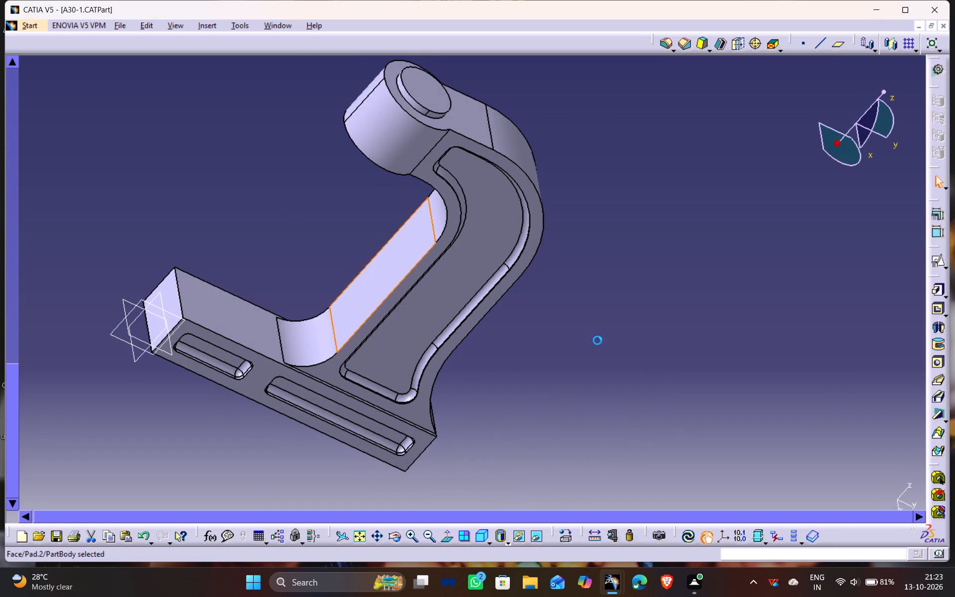
{"action": "left_click", "coordinate": [935, 263]}
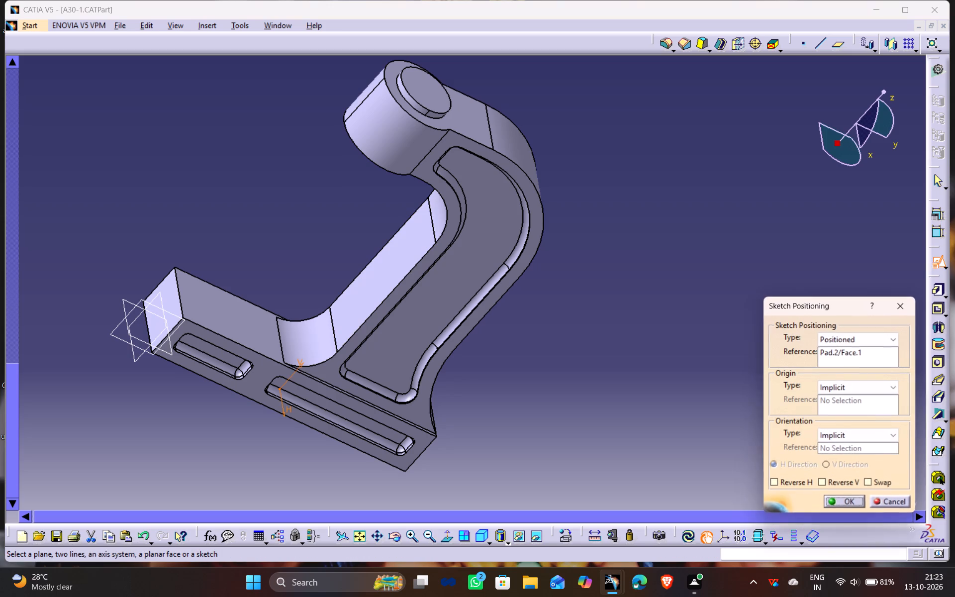
{"action": "left_click", "coordinate": [849, 501]}
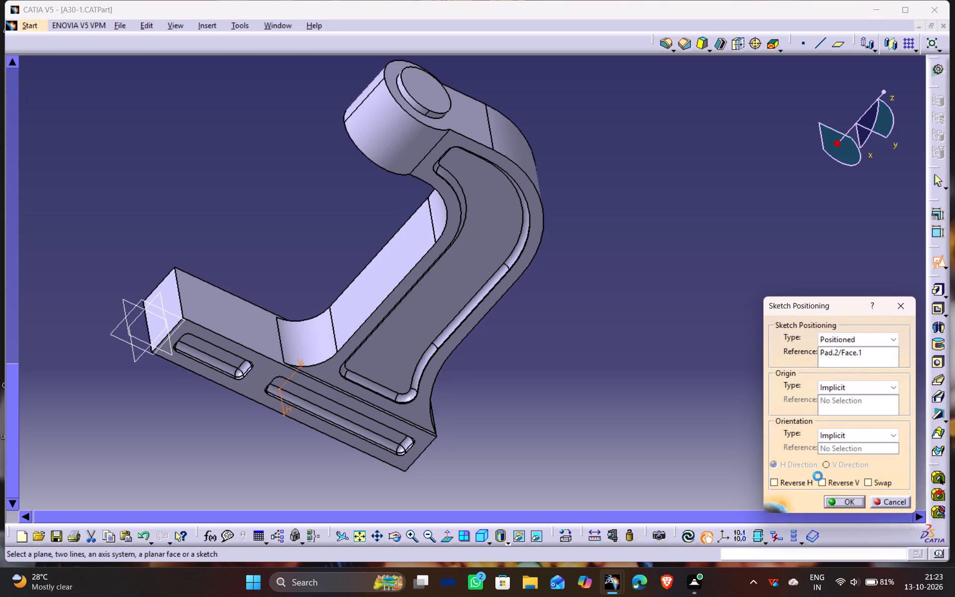
Sketch a centered rectangle on the arm's vertical centerline, with its sides about 2.8 mm inside the arm's edges.
{"action": "scroll", "coordinate": [512, 264], "scroll_direction": "down", "scroll_amount": 1}
{"action": "middle_click_drag", "start_coordinate": [449, 339], "coordinate": [480, 262]}
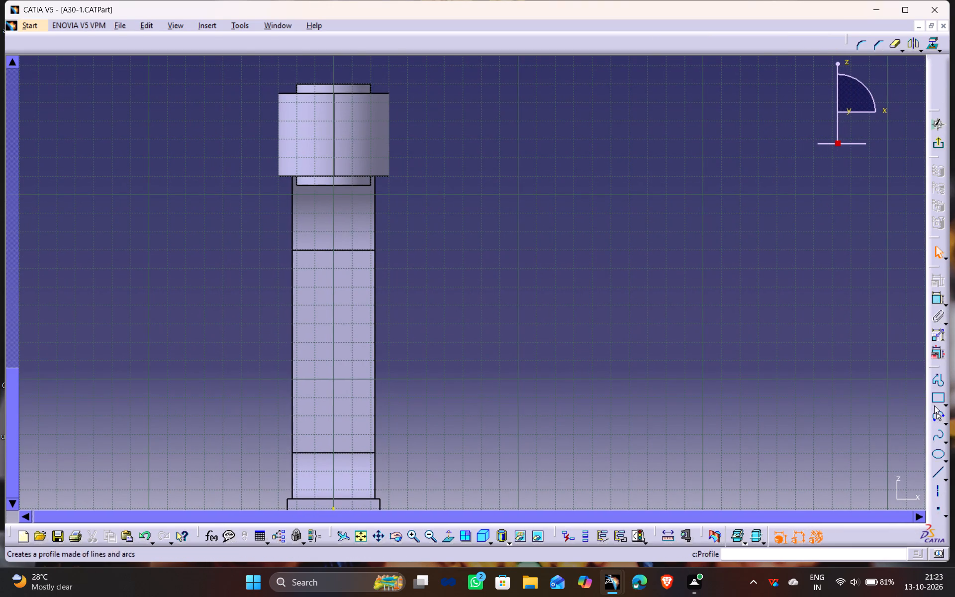
{"action": "left_click", "coordinate": [918, 395]}
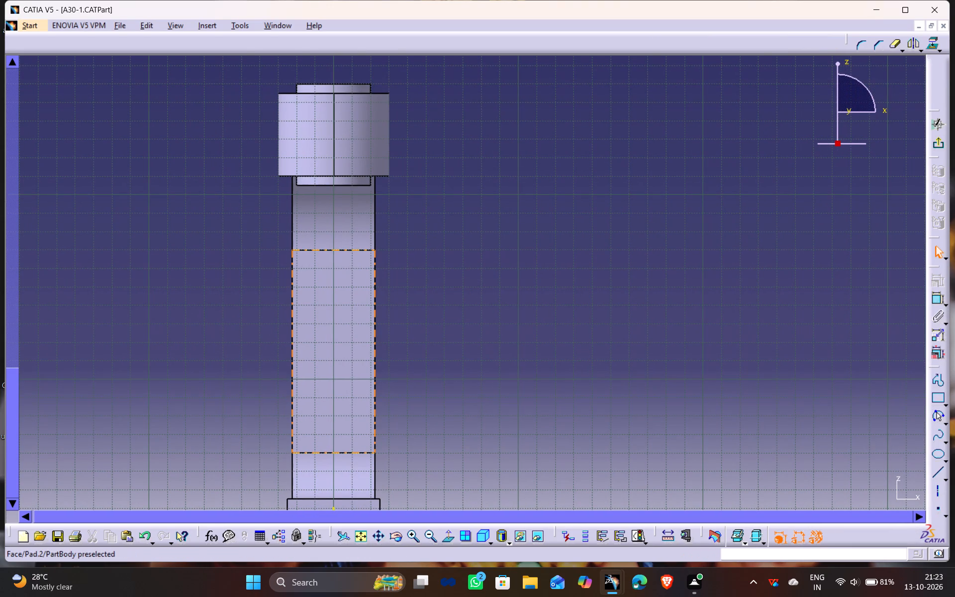
{"action": "left_click", "coordinate": [947, 401]}
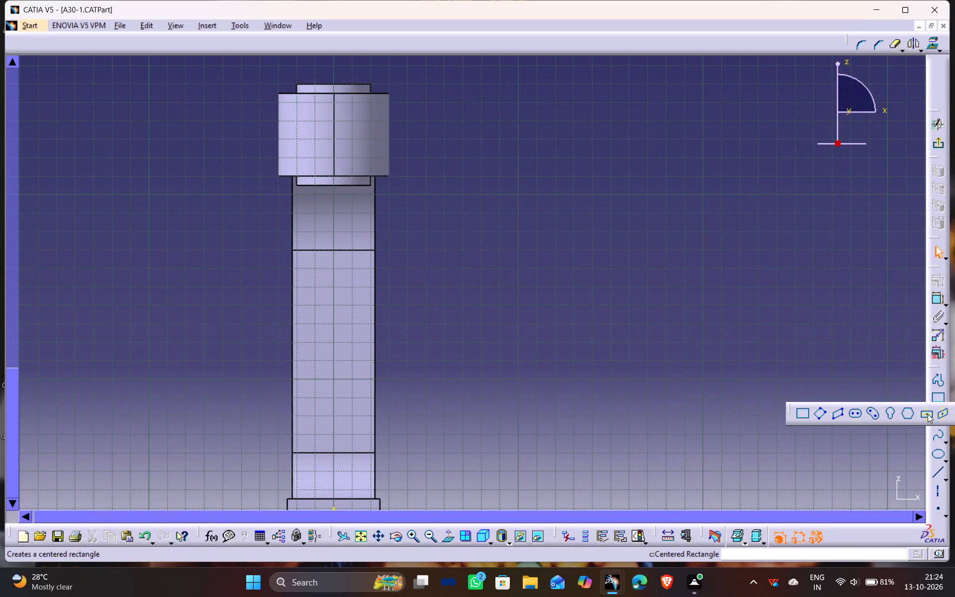
{"action": "left_click", "coordinate": [924, 413]}
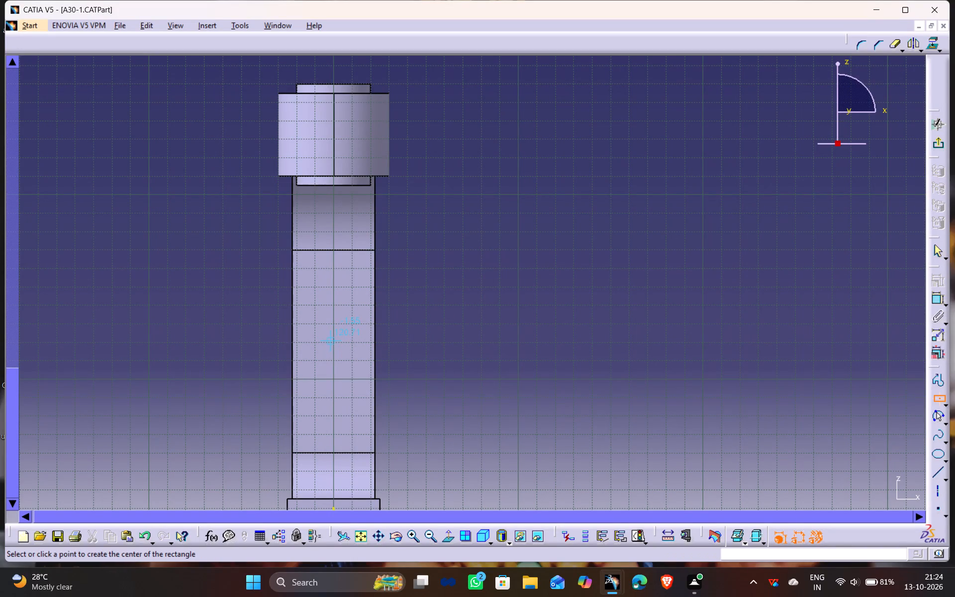
{"action": "left_click", "coordinate": [334, 337]}
{"action": "left_click", "coordinate": [370, 301]}
Constrain the rectangle's vertical side to a 2 mm offset from the arm's side edge.
{"action": "middle_click_drag", "start_coordinate": [427, 416], "coordinate": [463, 416]}
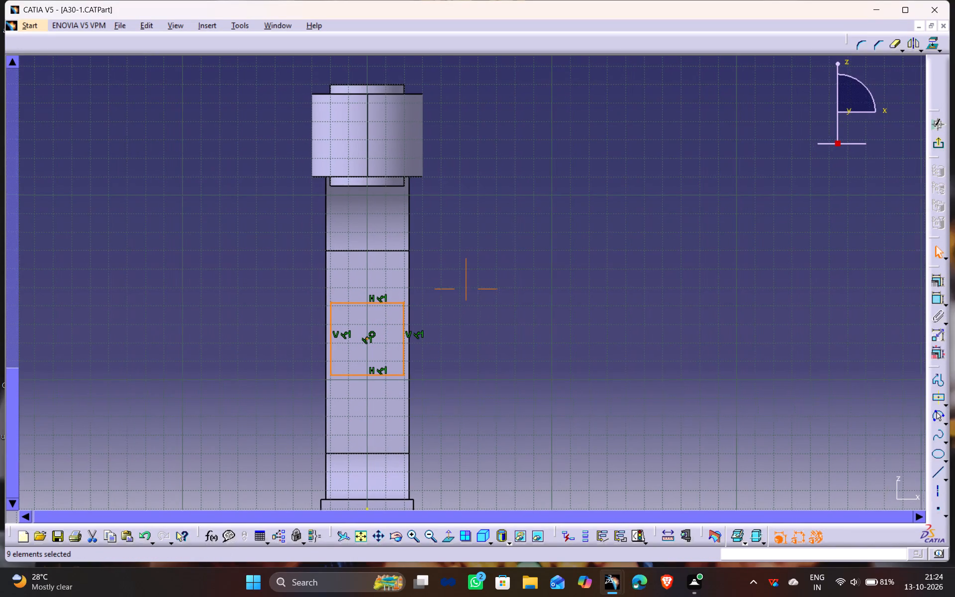
{"action": "middle_click_drag", "start_coordinate": [463, 416], "coordinate": [465, 416]}
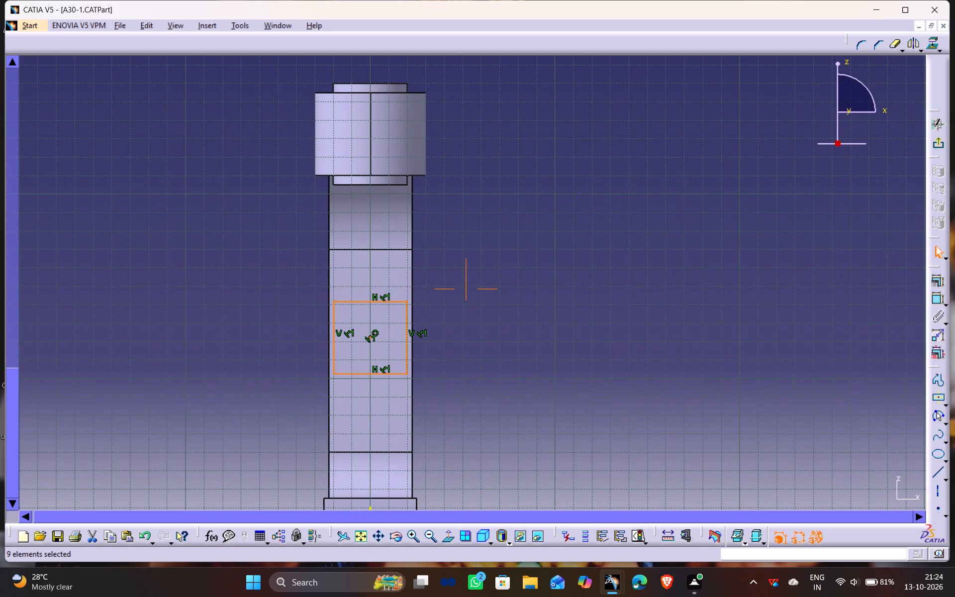
{"action": "scroll", "coordinate": [459, 420], "scroll_direction": "down", "scroll_amount": 1, "text": "ctrl"}
{"action": "middle_click_drag", "start_coordinate": [459, 420], "coordinate": [457, 345], "text": "ctrl"}
{"action": "middle_click_drag", "start_coordinate": [433, 425], "coordinate": [492, 328]}
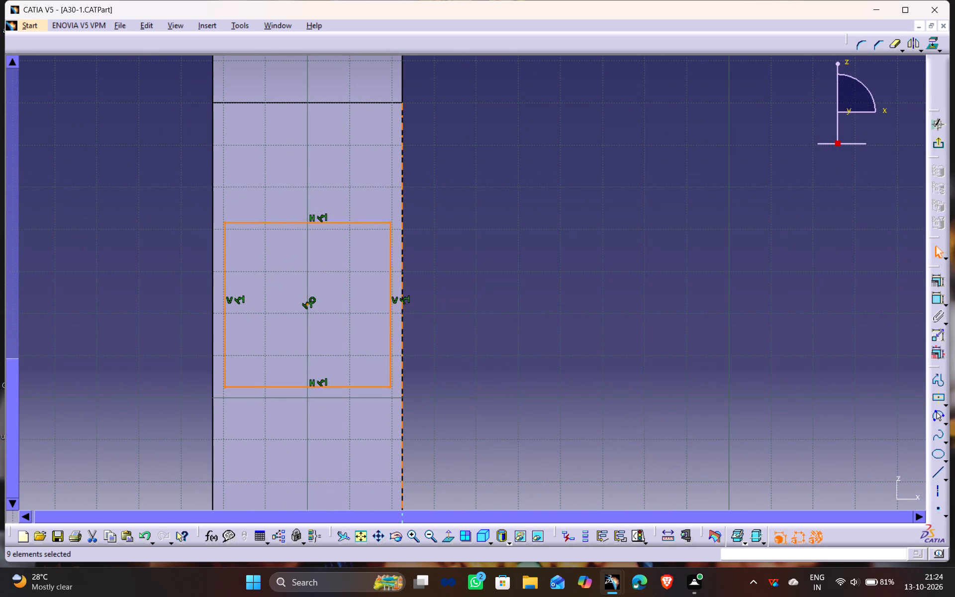
{"action": "left_click", "coordinate": [404, 321]}
{"action": "left_click", "coordinate": [390, 322], "text": "ctrl"}
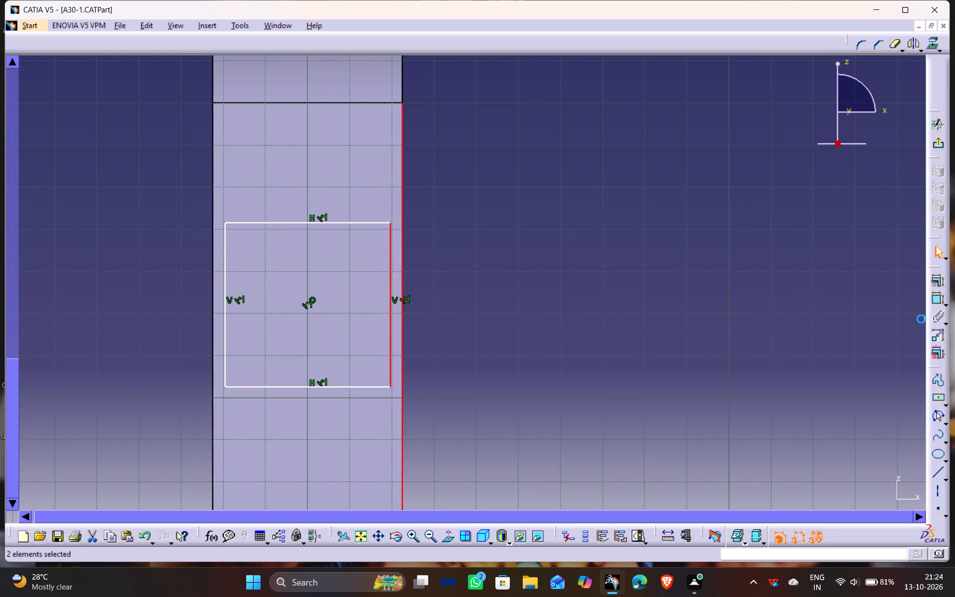
{"action": "left_click", "coordinate": [940, 297]}
{"action": "left_click", "coordinate": [518, 275]}
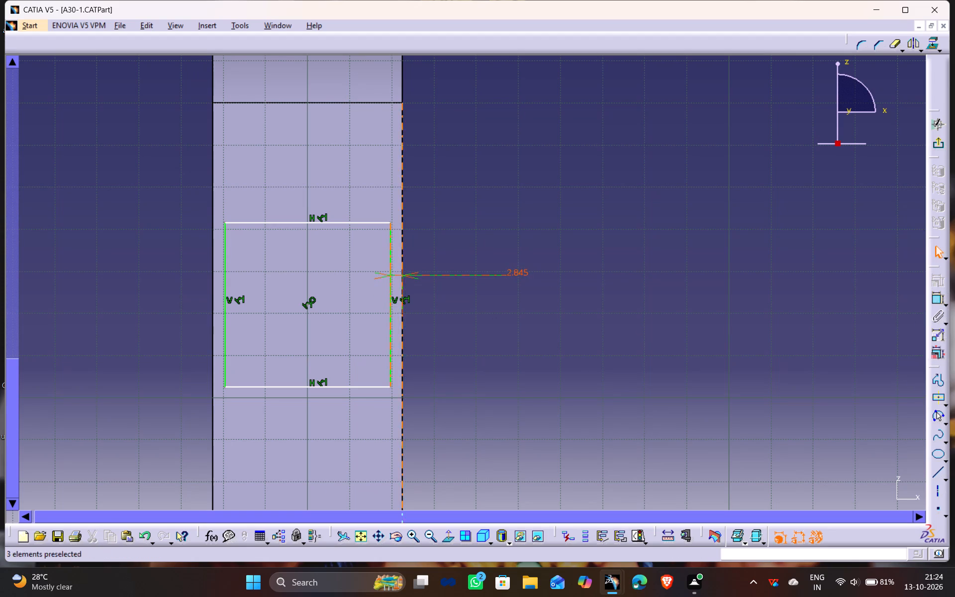
{"action": "double_click", "coordinate": [522, 273]}
{"action": "key", "text": "2"}
{"action": "key", "text": "Return"}
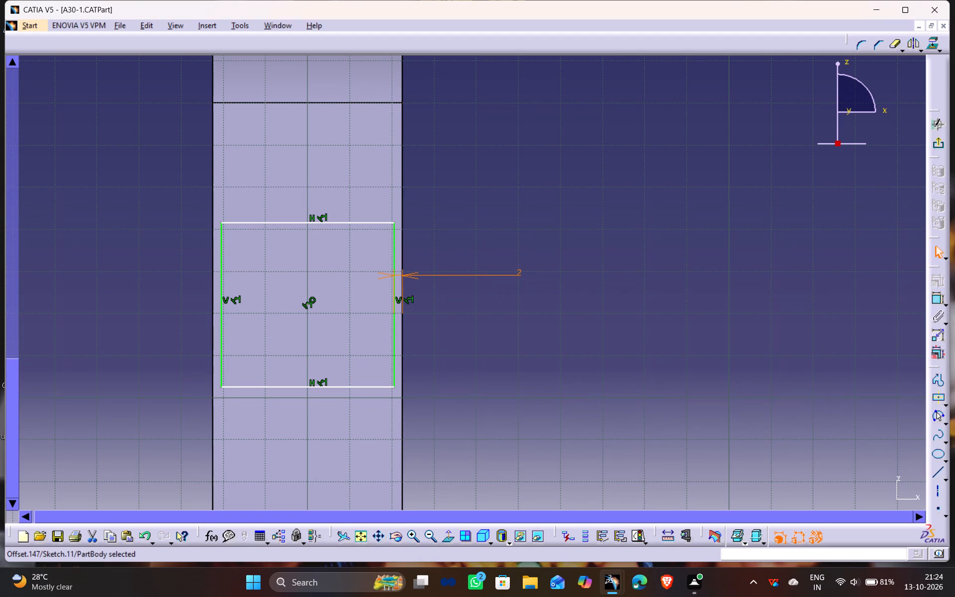
{"action": "left_click_drag", "start_coordinate": [474, 244], "coordinate": [473, 238]}
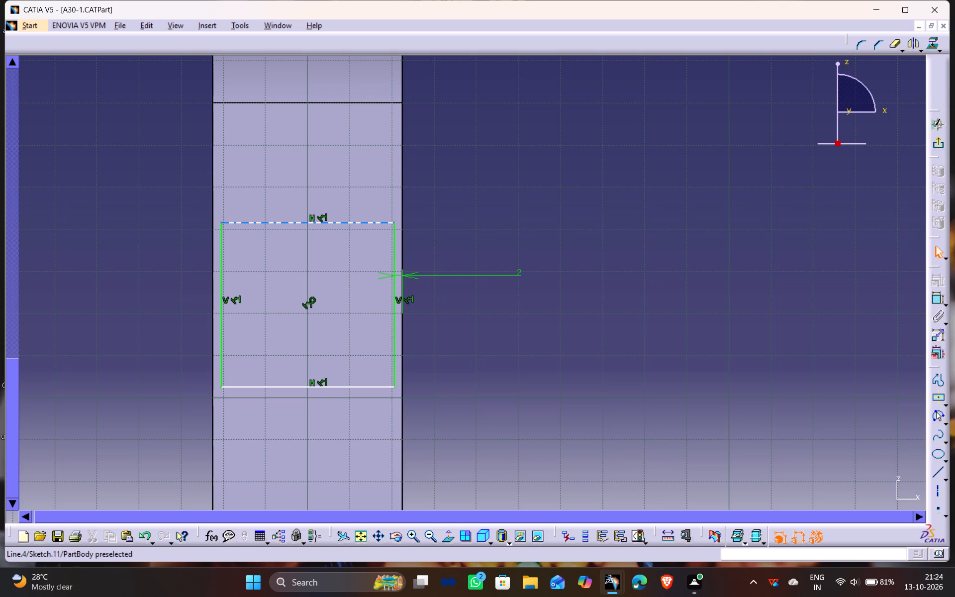
Constrain the rectangle's lower line to a distance of 125 mm from the sketch's horizontal axis.
{"action": "middle_click_drag", "start_coordinate": [401, 256], "coordinate": [415, 347], "text": "ctrl"}
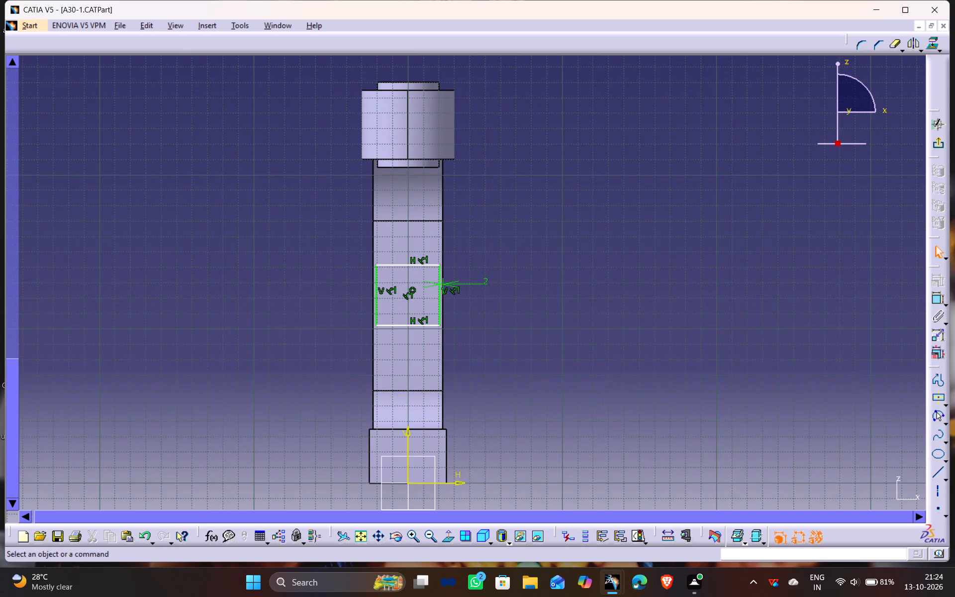
{"action": "middle_click_drag", "start_coordinate": [462, 467], "coordinate": [457, 423]}
{"action": "double_click", "coordinate": [456, 443]}
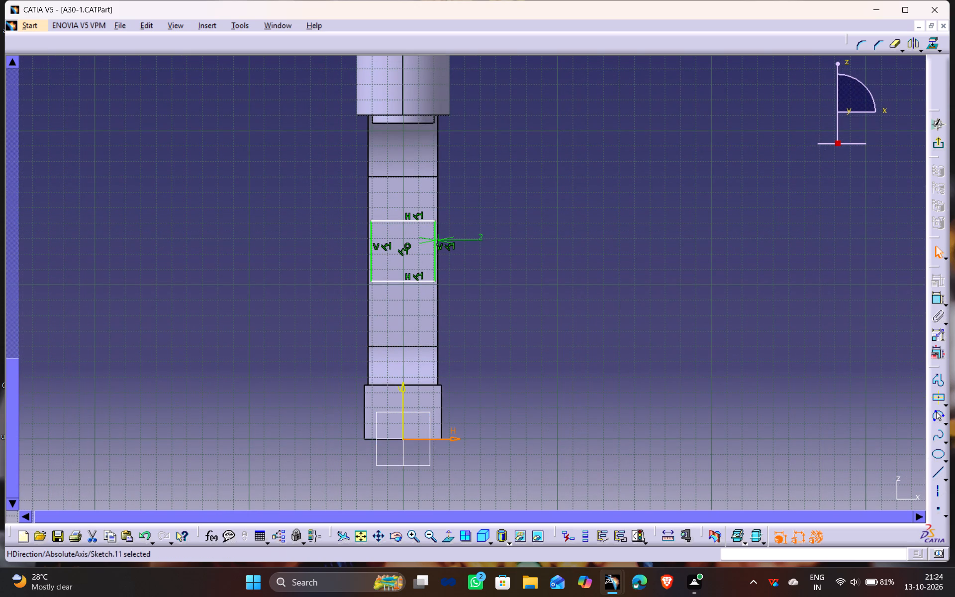
{"action": "left_click", "coordinate": [423, 282], "text": "ctrl"}
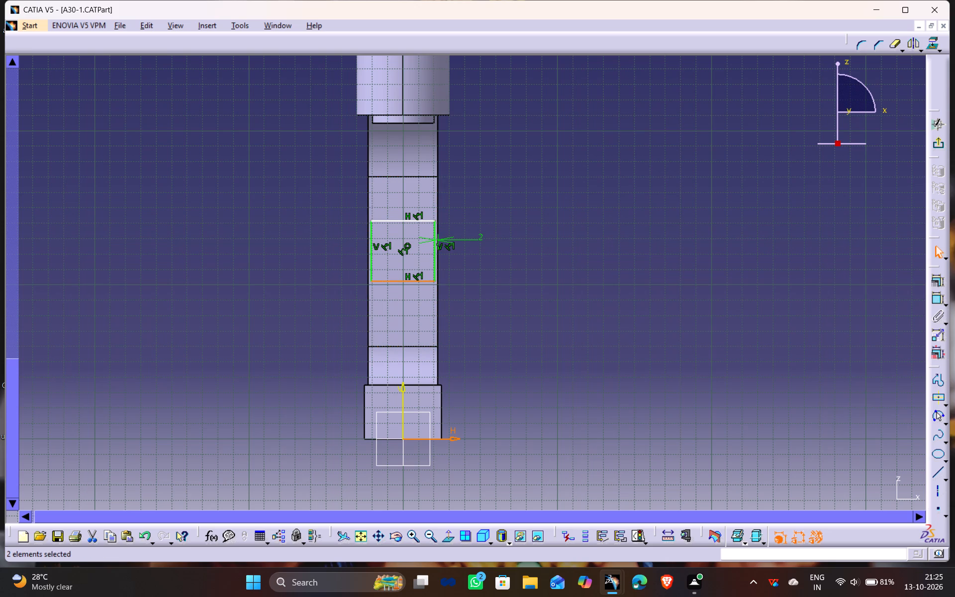
{"action": "left_click", "coordinate": [940, 300]}
{"action": "left_click", "coordinate": [519, 364]}
{"action": "double_click", "coordinate": [524, 359]}
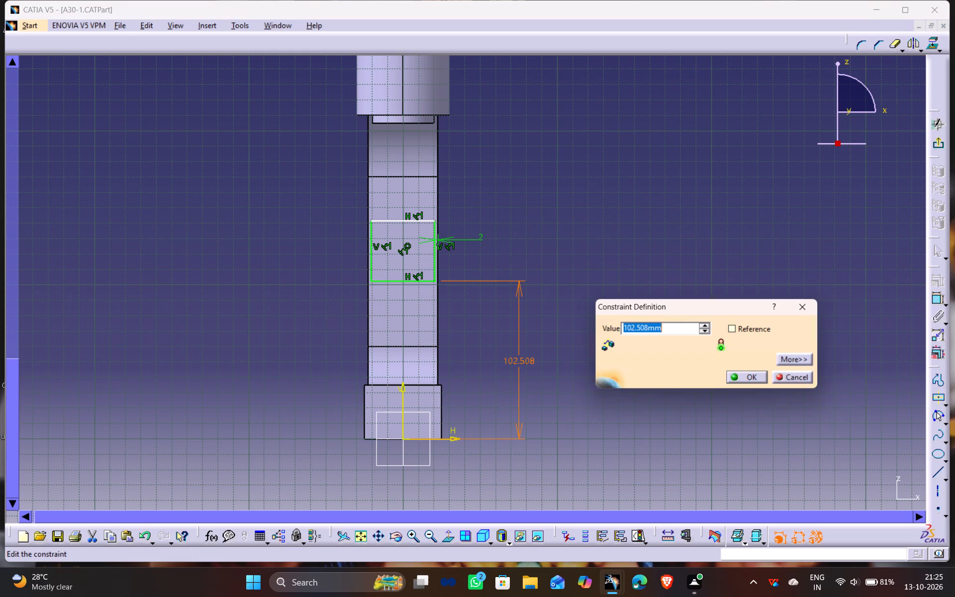
{"action": "type", "text": "125"}
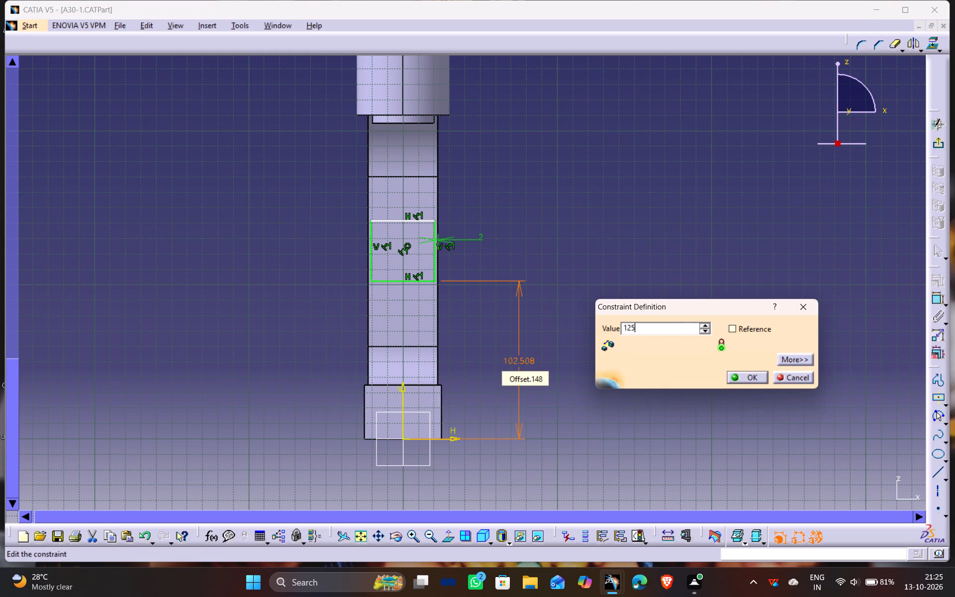
{"action": "key", "text": "Return"}
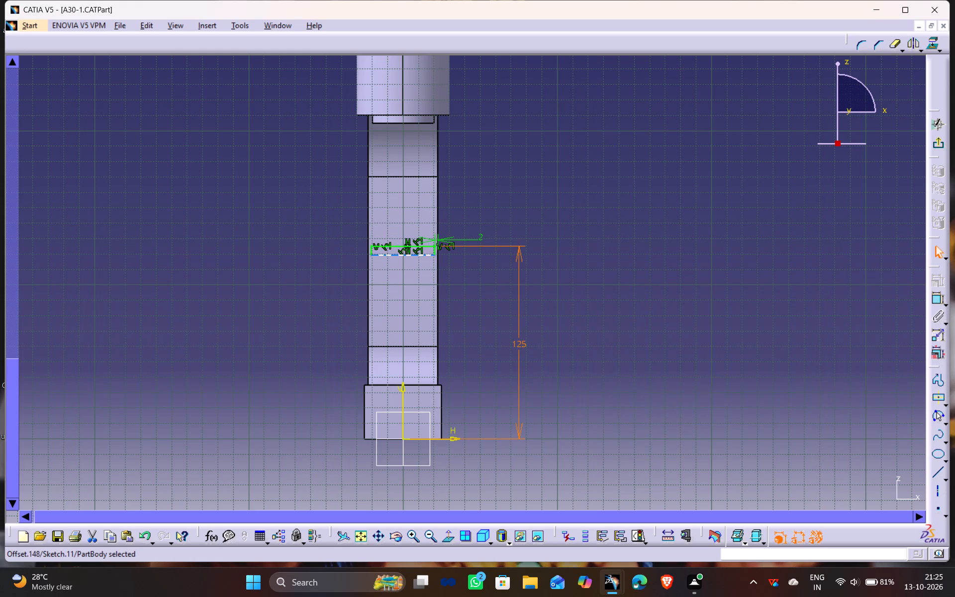
Stretch the collapsed rectangle upward on the arm, constrain its vertical side to a length of 40 mm, and exit the sketch.
{"action": "left_click_drag", "start_coordinate": [421, 255], "coordinate": [428, 178]}
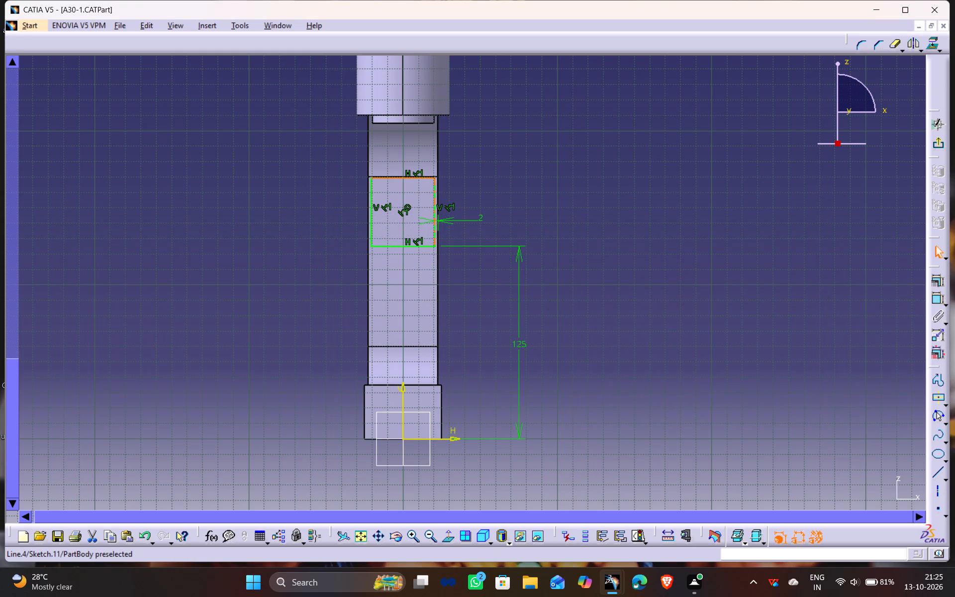
{"action": "left_click", "coordinate": [434, 206]}
{"action": "left_click", "coordinate": [933, 294]}
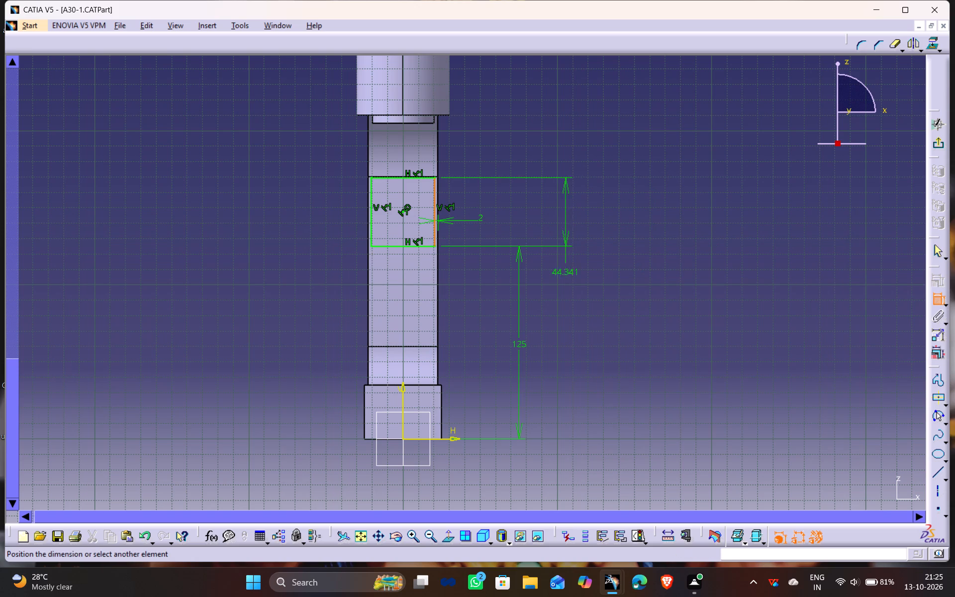
{"action": "left_click", "coordinate": [555, 289]}
{"action": "double_click", "coordinate": [559, 285]}
{"action": "type", "text": "40"}
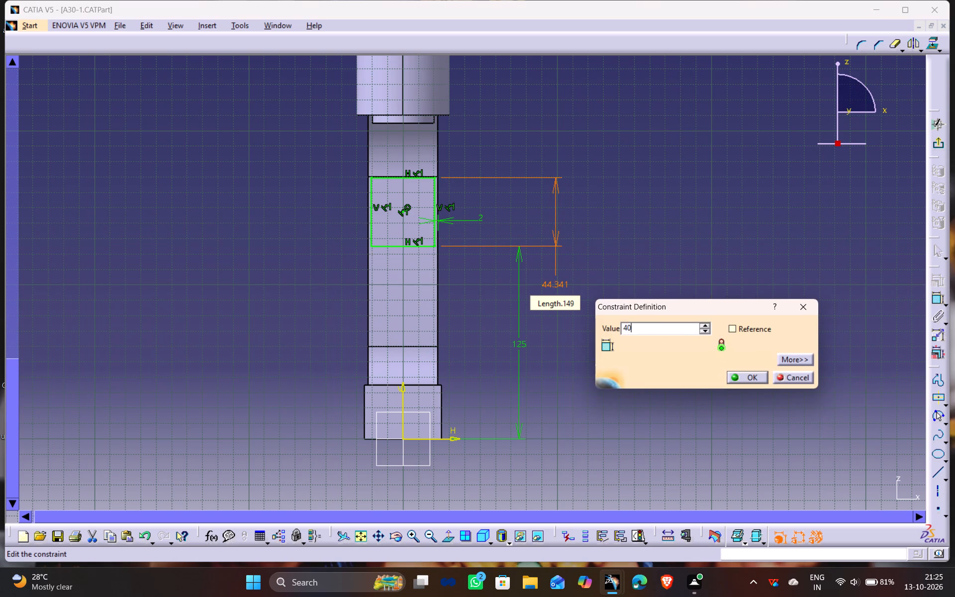
{"action": "key", "text": "Return"}
{"action": "middle_click_drag", "start_coordinate": [435, 188], "coordinate": [485, 278]}
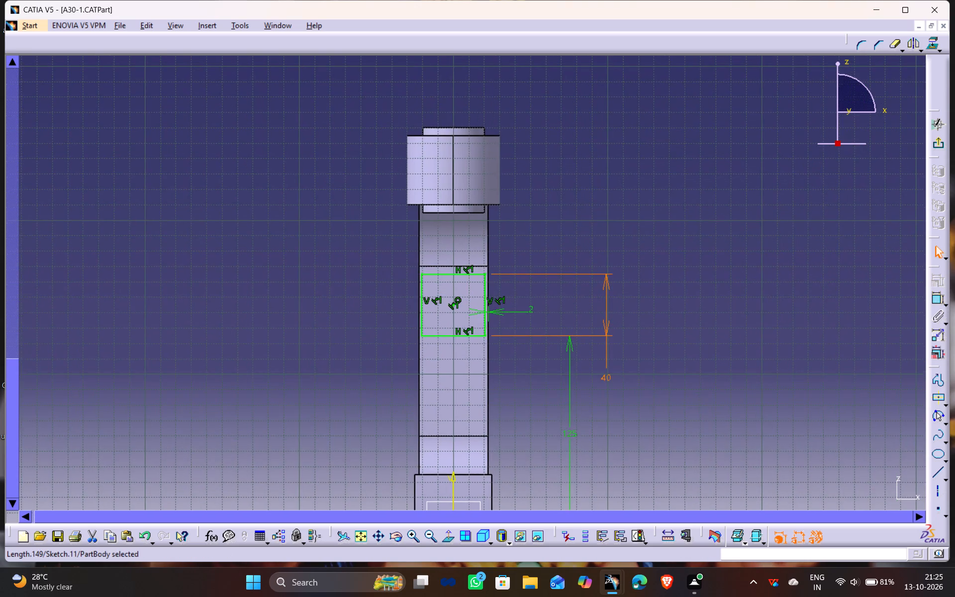
{"action": "middle_click_drag", "start_coordinate": [539, 409], "coordinate": [532, 323], "text": "ctrl"}
{"action": "middle_click_drag", "start_coordinate": [558, 170], "coordinate": [564, 229], "text": "ctrl"}
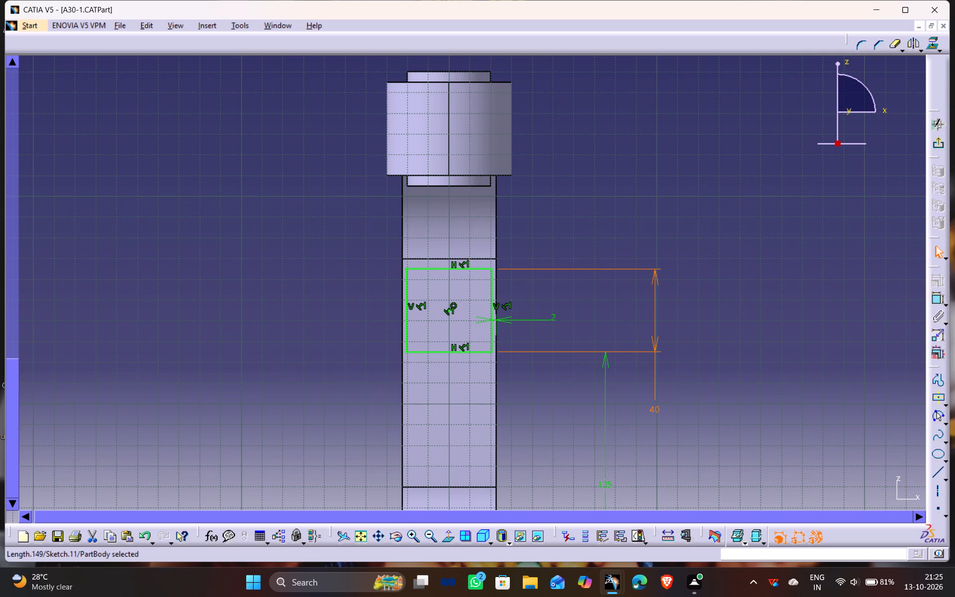
{"action": "middle_click_drag", "start_coordinate": [531, 332], "coordinate": [531, 363], "text": "ctrl"}
{"action": "middle_click_drag", "start_coordinate": [651, 420], "coordinate": [628, 398]}
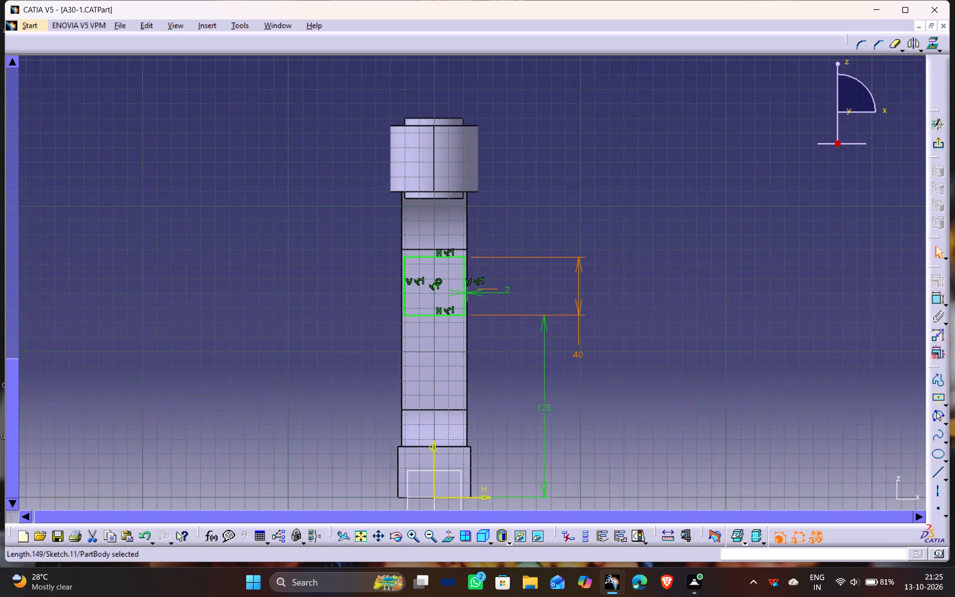
{"action": "middle_click_drag", "start_coordinate": [628, 398], "coordinate": [621, 392]}
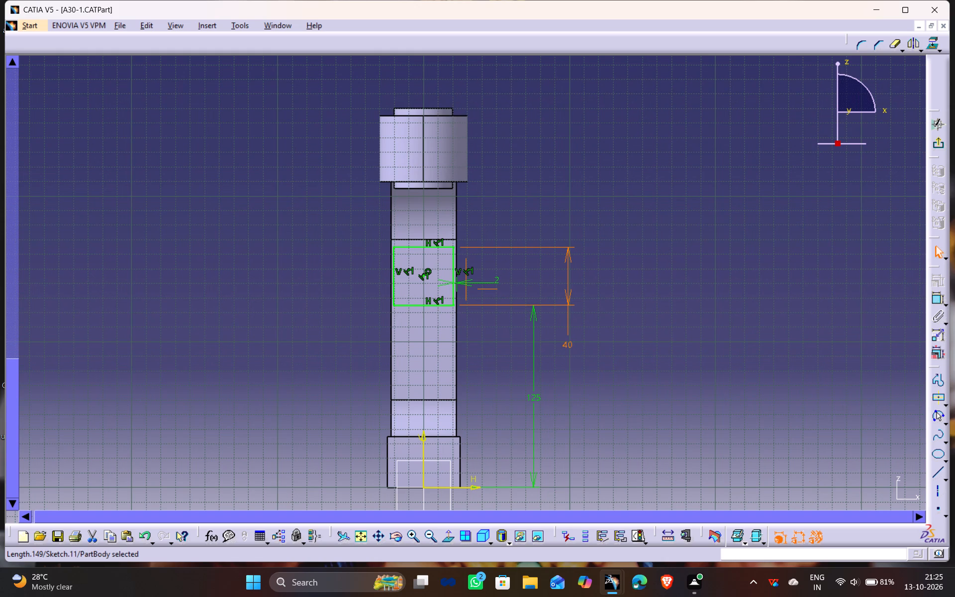
{"action": "left_click", "coordinate": [939, 144]}
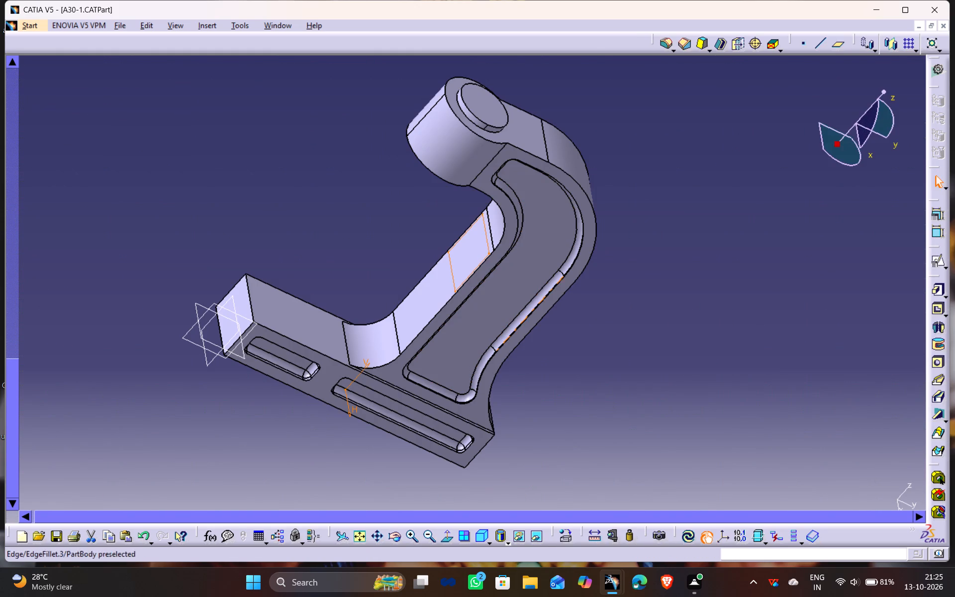
Pad the rectangle sketch 2 mm outward from the arm's inner face.
{"action": "middle_click_drag", "start_coordinate": [662, 310], "coordinate": [656, 267]}
{"action": "left_click_drag", "start_coordinate": [662, 309], "coordinate": [655, 271]}
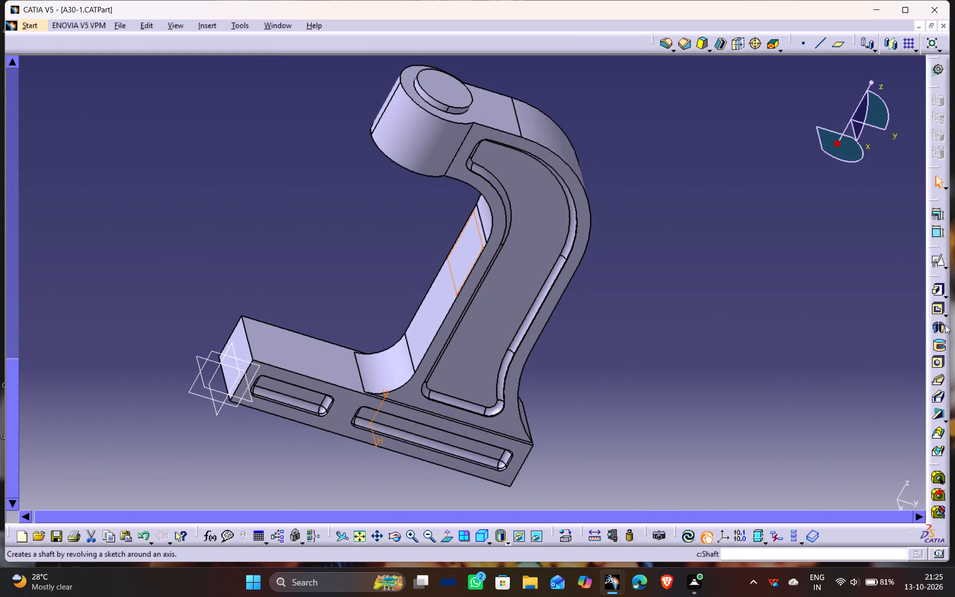
{"action": "left_click", "coordinate": [934, 292]}
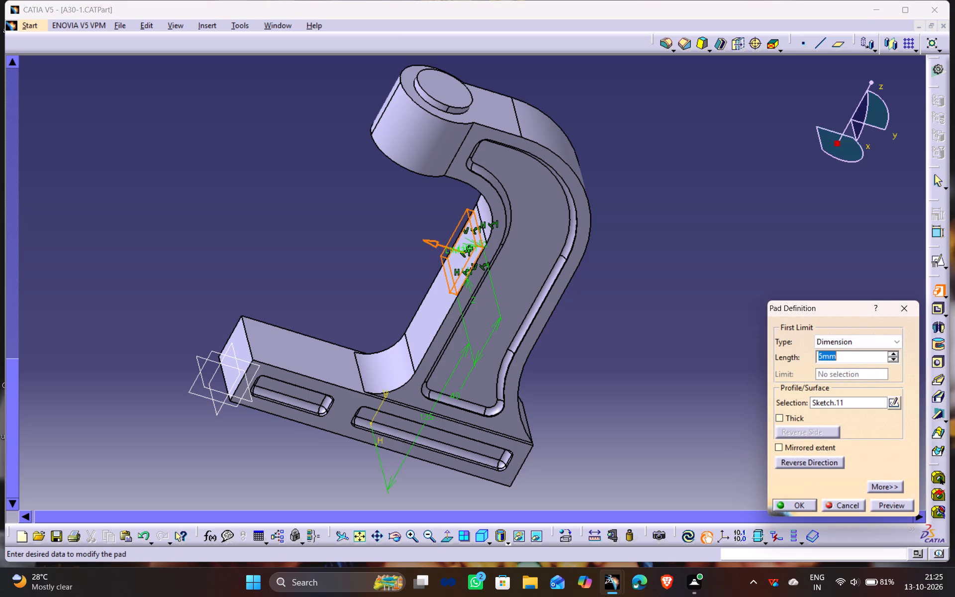
{"action": "left_click_drag", "start_coordinate": [824, 353], "coordinate": [765, 362]}
{"action": "key", "text": "2"}
{"action": "key", "text": "Return"}
{"action": "left_click", "coordinate": [310, 246]}
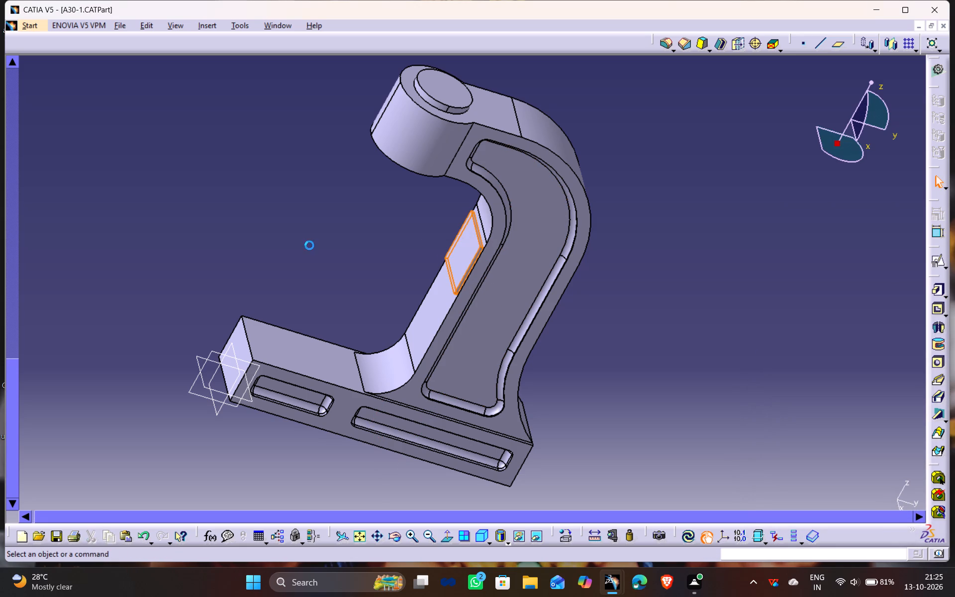
Chamfer all edges of the raised rectangular pad's outer face with a 2 mm length at 45 degrees.
{"action": "scroll", "coordinate": [323, 235], "scroll_direction": "down", "scroll_amount": 3}
{"action": "middle_click_drag", "start_coordinate": [323, 234], "coordinate": [452, 218]}
{"action": "left_click_drag", "start_coordinate": [323, 233], "coordinate": [451, 214]}
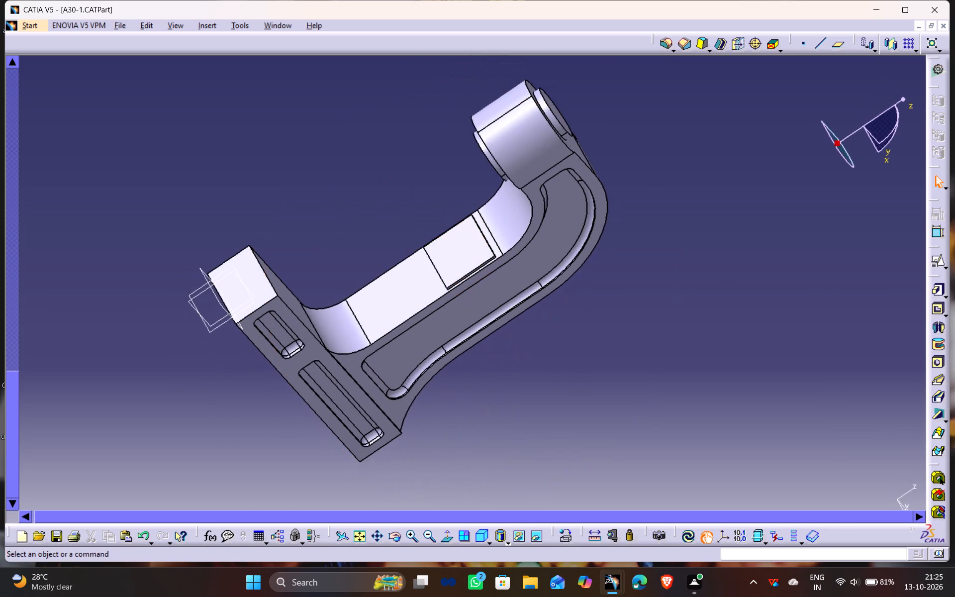
{"action": "middle_click_drag", "start_coordinate": [495, 430], "coordinate": [488, 342], "text": "ctrl"}
{"action": "left_click", "coordinate": [468, 223]}
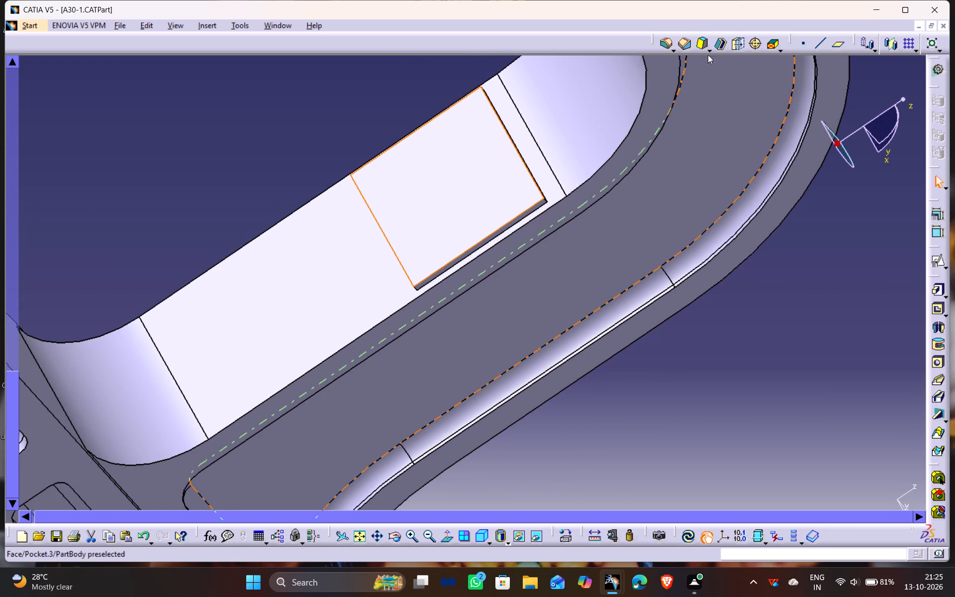
{"action": "left_click", "coordinate": [686, 43]}
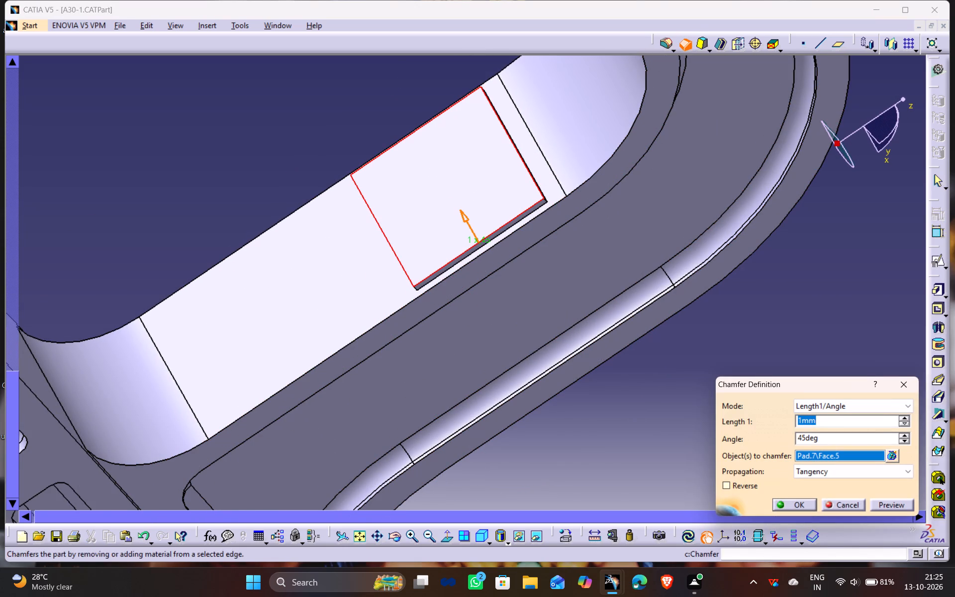
{"action": "key", "text": "2"}
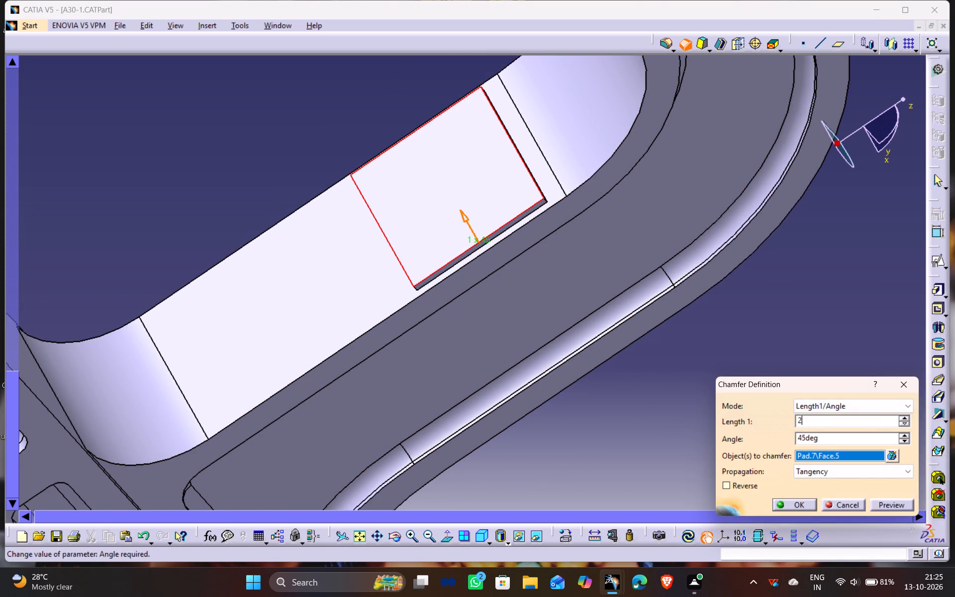
{"action": "left_click", "coordinate": [888, 502]}
{"action": "left_click", "coordinate": [789, 504]}
{"action": "left_click", "coordinate": [743, 458]}
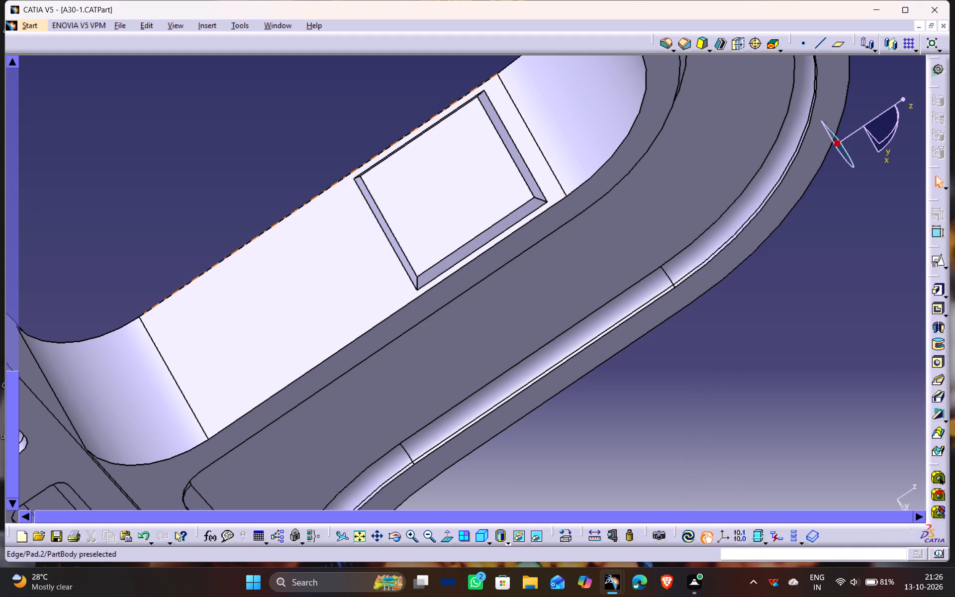
Examine the chamfered pad up close, and the part in the standard isometric and front views.
{"action": "middle_click_drag", "start_coordinate": [331, 102], "coordinate": [264, 87]}
{"action": "left_click_drag", "start_coordinate": [330, 101], "coordinate": [264, 87]}
{"action": "scroll", "coordinate": [330, 101], "scroll_direction": "down", "scroll_amount": 1}
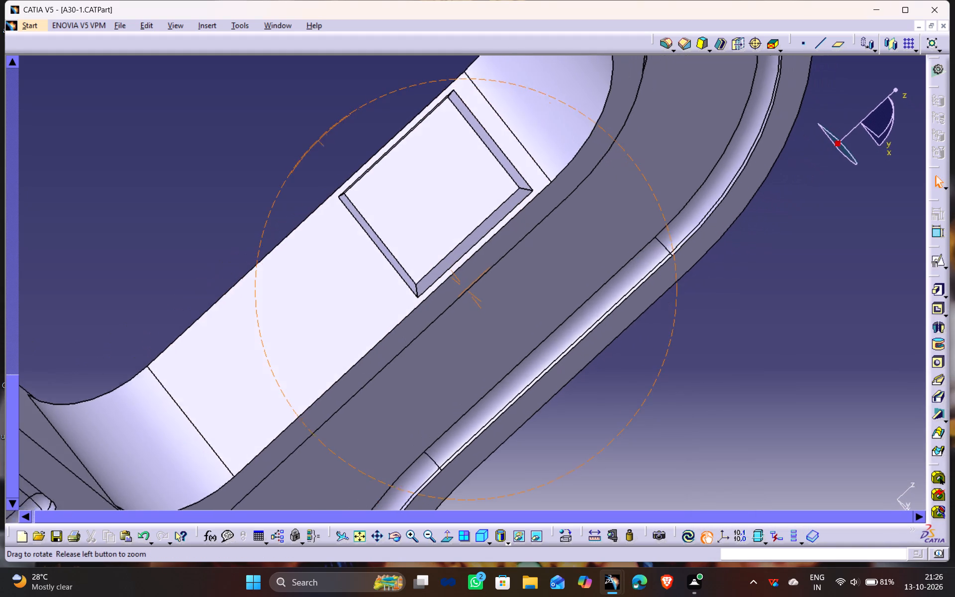
{"action": "left_click_drag", "start_coordinate": [264, 87], "coordinate": [259, 87]}
{"action": "middle_click_drag", "start_coordinate": [264, 87], "coordinate": [259, 87]}
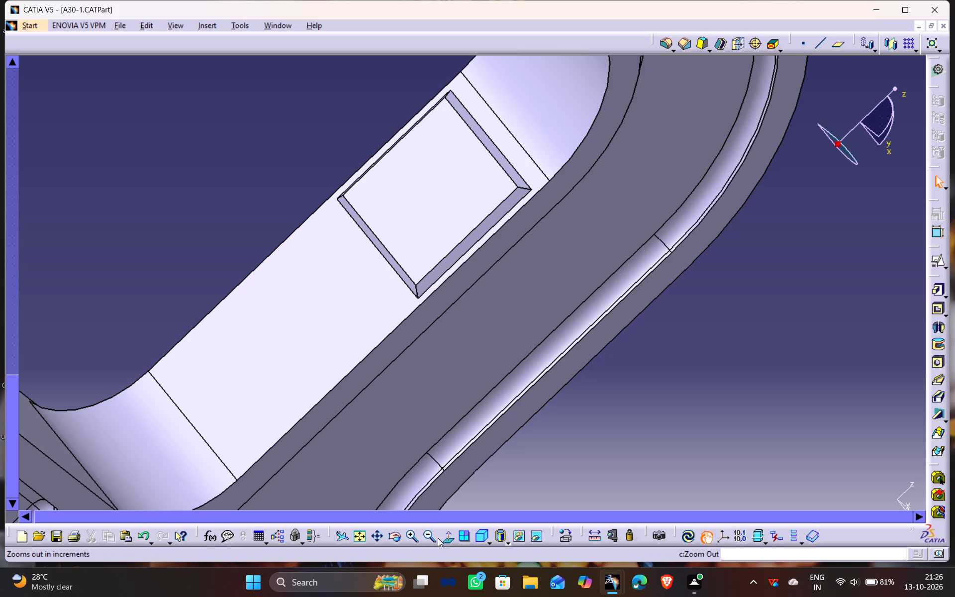
{"action": "left_click", "coordinate": [483, 532]}
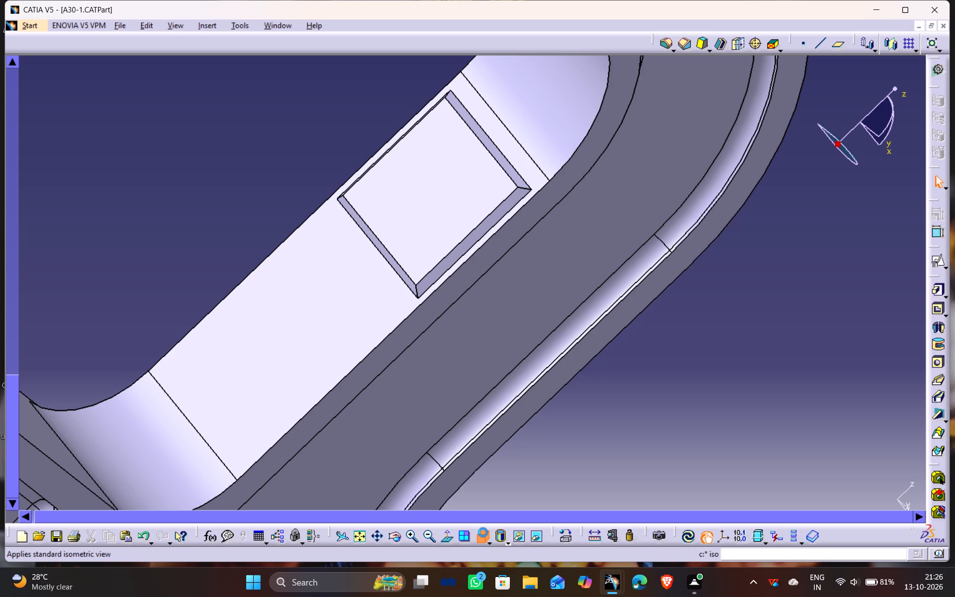
{"action": "left_click", "coordinate": [488, 540]}
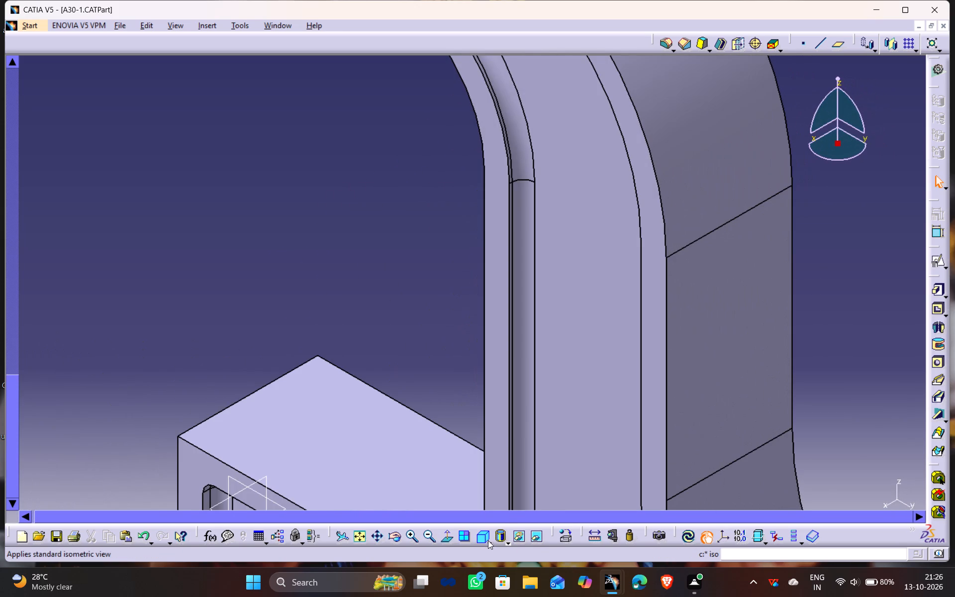
{"action": "left_click", "coordinate": [499, 454]}
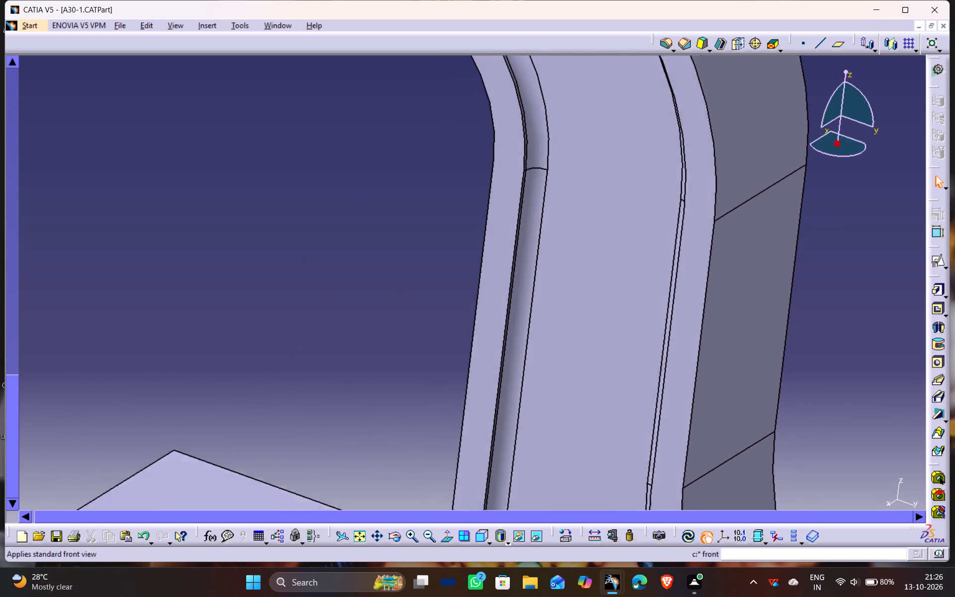
{"action": "middle_click_drag", "start_coordinate": [426, 147], "coordinate": [443, 287], "text": "ctrl"}
{"action": "middle_click_drag", "start_coordinate": [484, 467], "coordinate": [482, 455], "text": "ctrl"}
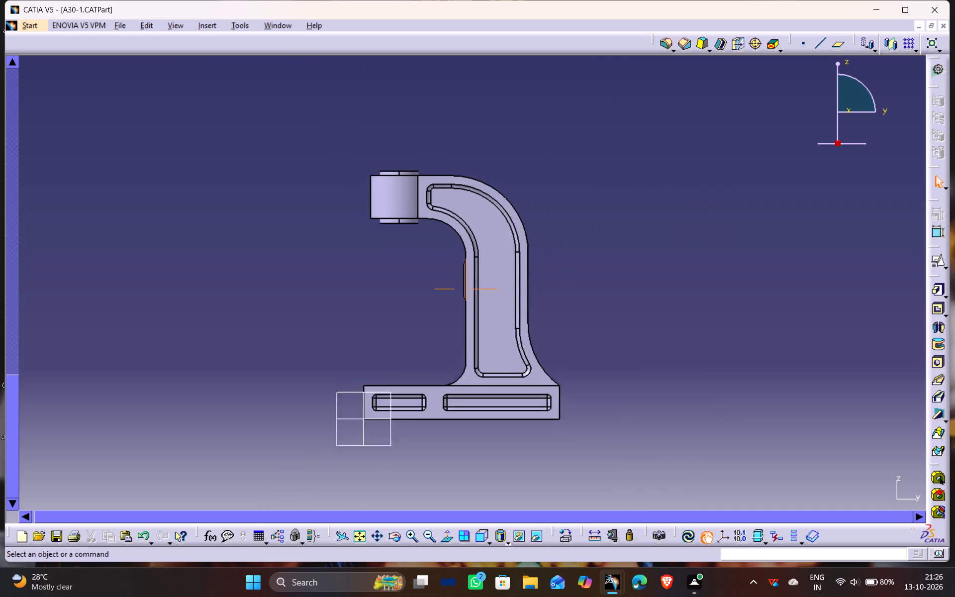
{"action": "middle_click_drag", "start_coordinate": [482, 455], "coordinate": [483, 431], "text": "ctrl"}
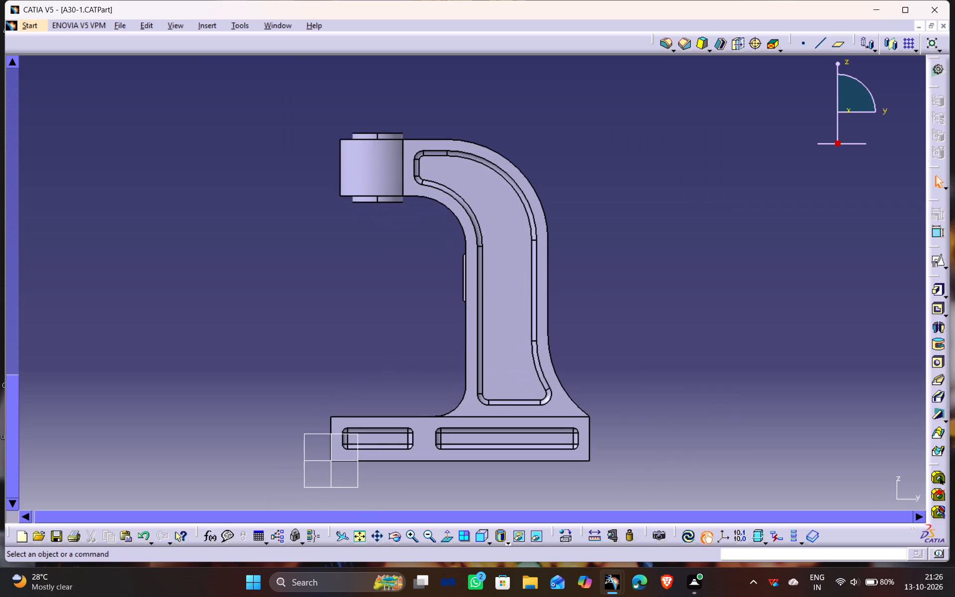
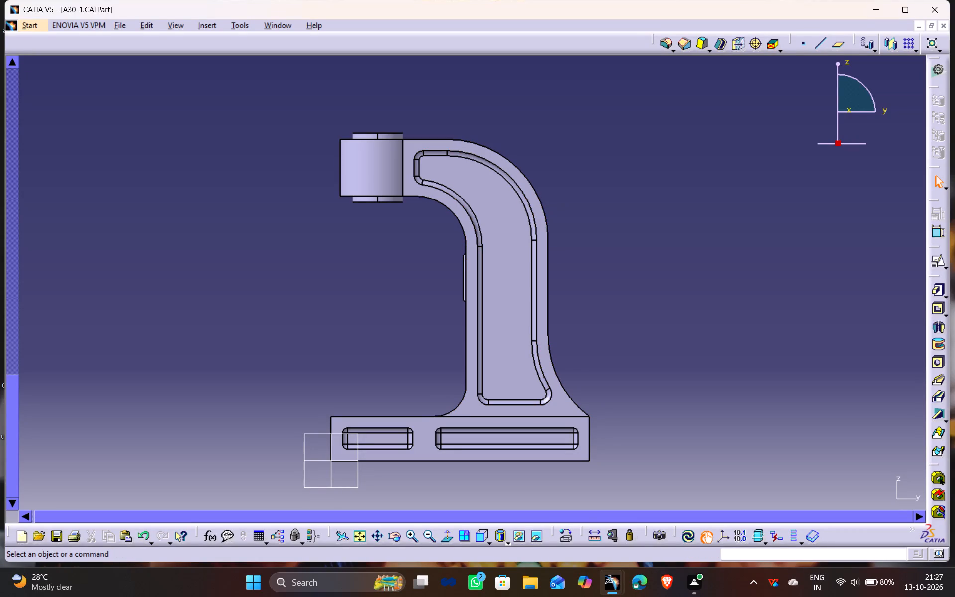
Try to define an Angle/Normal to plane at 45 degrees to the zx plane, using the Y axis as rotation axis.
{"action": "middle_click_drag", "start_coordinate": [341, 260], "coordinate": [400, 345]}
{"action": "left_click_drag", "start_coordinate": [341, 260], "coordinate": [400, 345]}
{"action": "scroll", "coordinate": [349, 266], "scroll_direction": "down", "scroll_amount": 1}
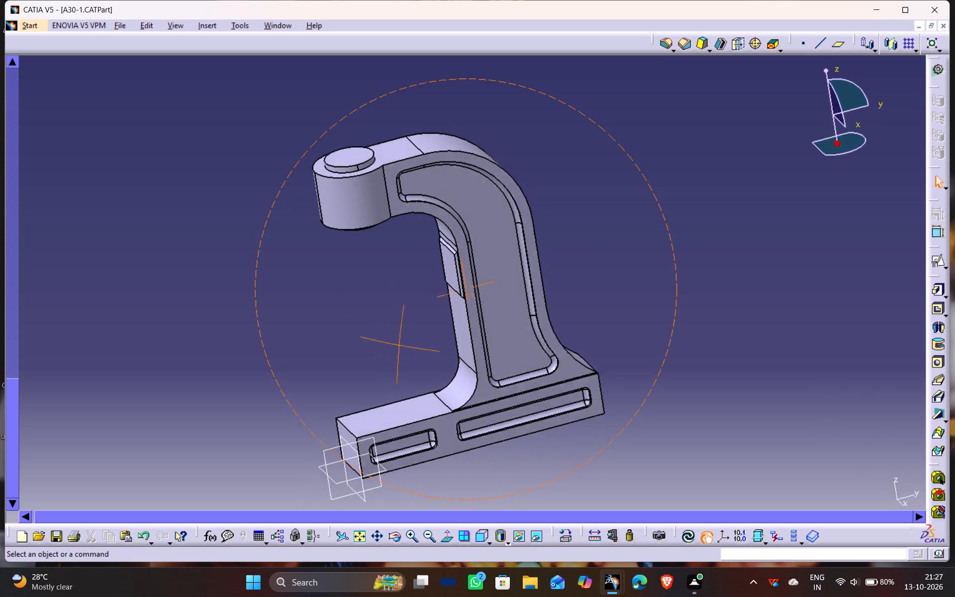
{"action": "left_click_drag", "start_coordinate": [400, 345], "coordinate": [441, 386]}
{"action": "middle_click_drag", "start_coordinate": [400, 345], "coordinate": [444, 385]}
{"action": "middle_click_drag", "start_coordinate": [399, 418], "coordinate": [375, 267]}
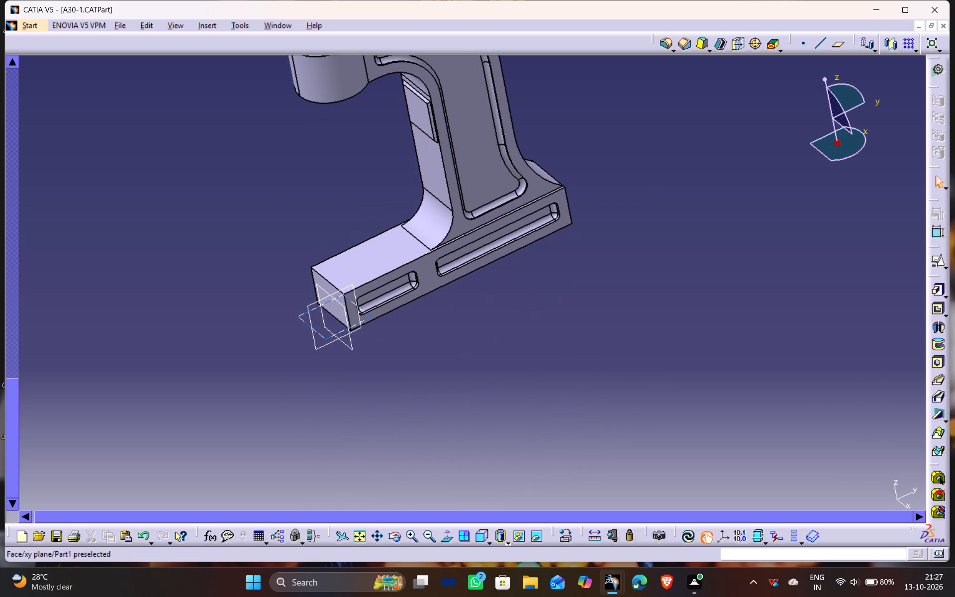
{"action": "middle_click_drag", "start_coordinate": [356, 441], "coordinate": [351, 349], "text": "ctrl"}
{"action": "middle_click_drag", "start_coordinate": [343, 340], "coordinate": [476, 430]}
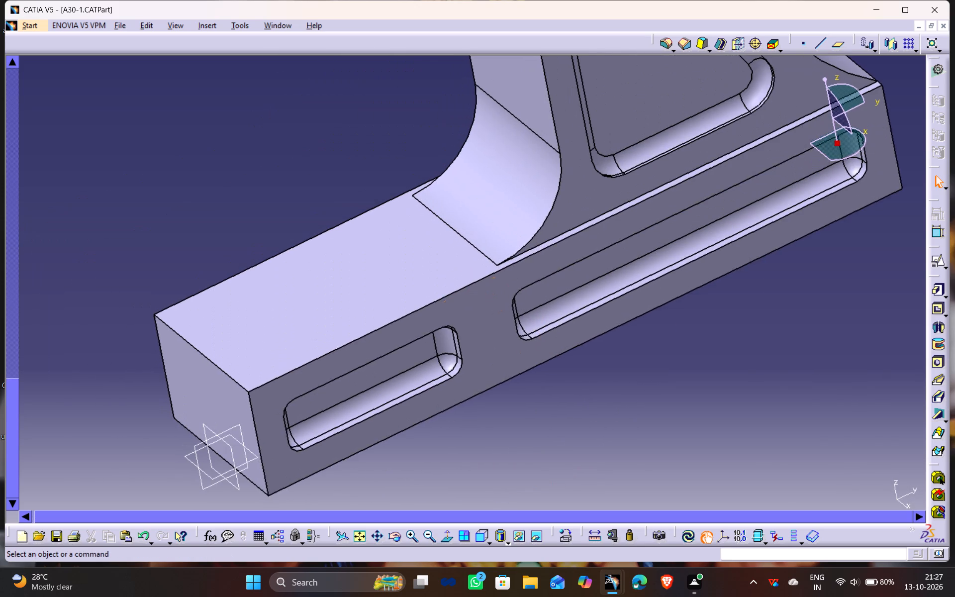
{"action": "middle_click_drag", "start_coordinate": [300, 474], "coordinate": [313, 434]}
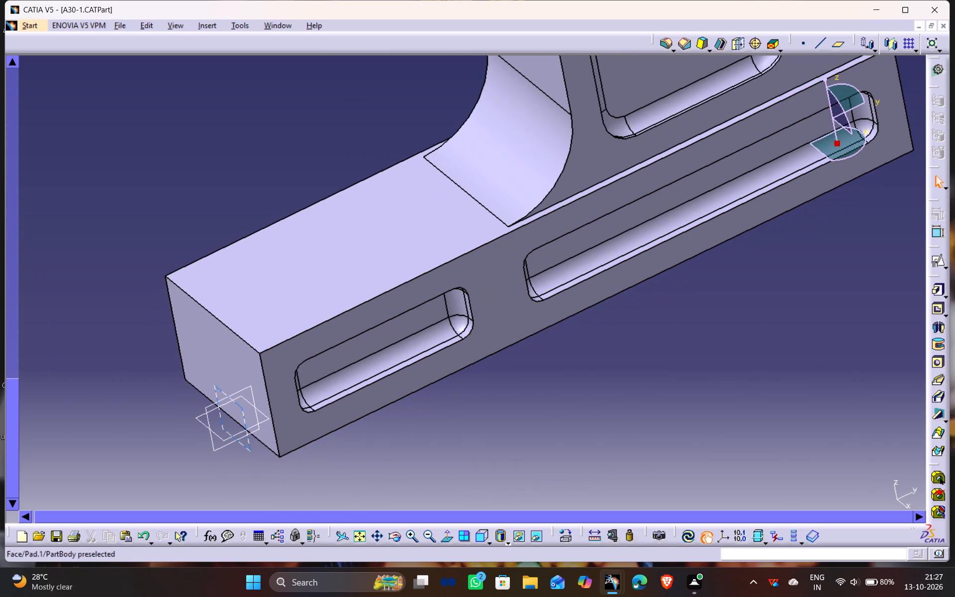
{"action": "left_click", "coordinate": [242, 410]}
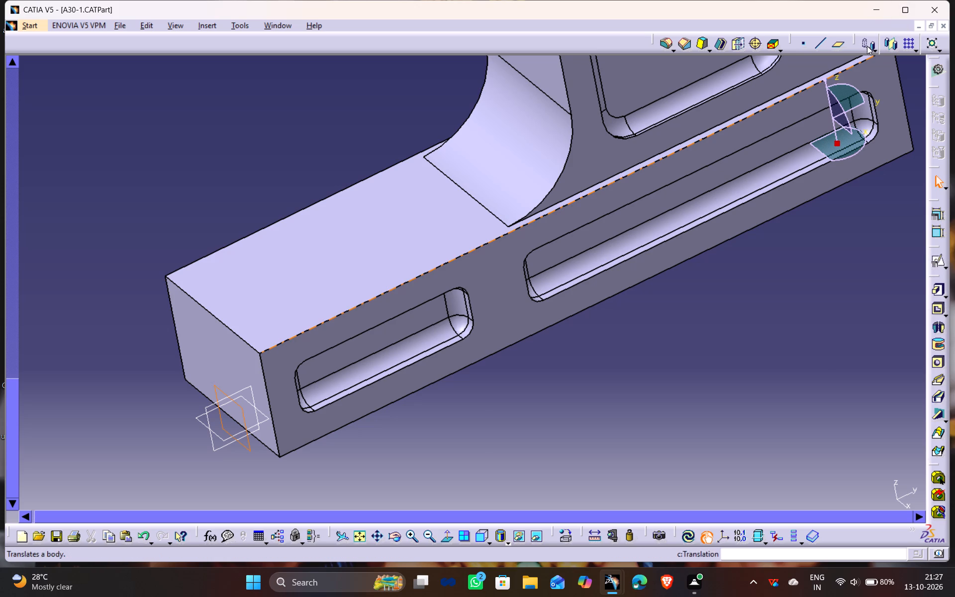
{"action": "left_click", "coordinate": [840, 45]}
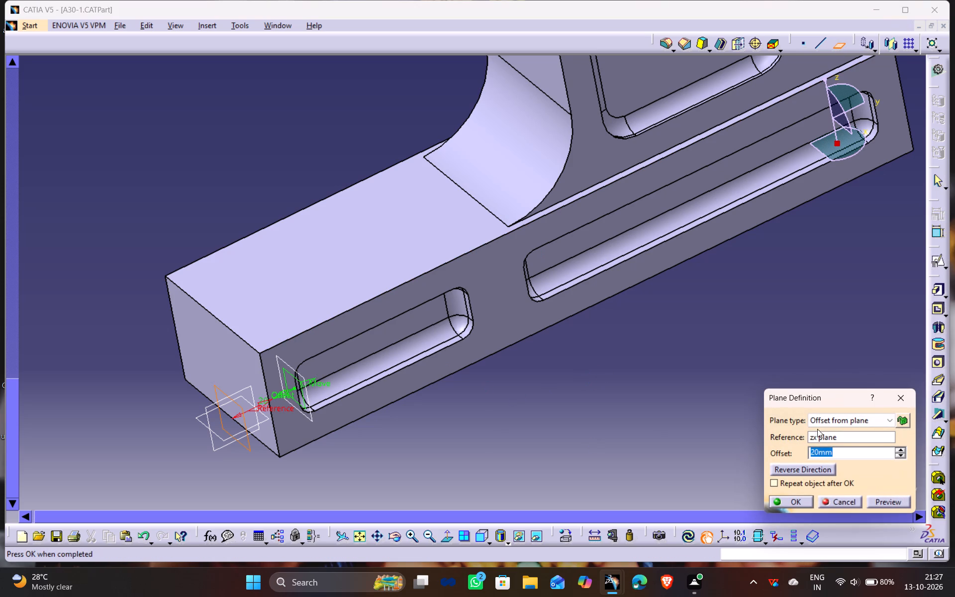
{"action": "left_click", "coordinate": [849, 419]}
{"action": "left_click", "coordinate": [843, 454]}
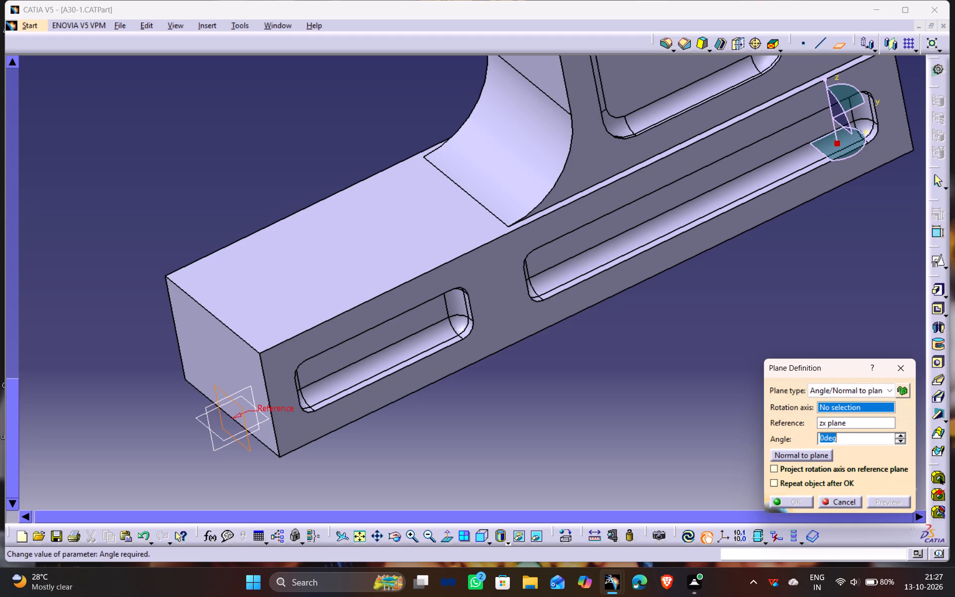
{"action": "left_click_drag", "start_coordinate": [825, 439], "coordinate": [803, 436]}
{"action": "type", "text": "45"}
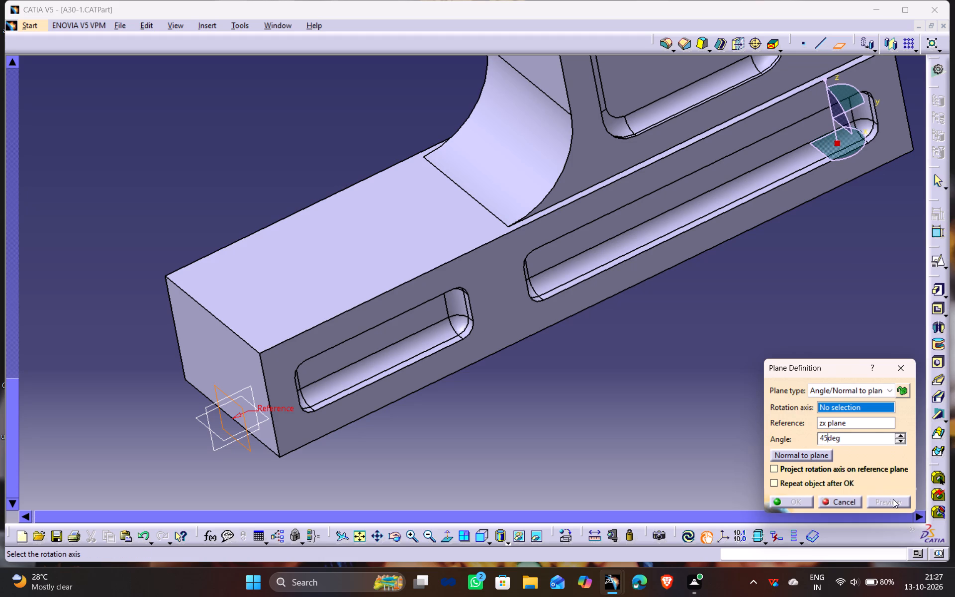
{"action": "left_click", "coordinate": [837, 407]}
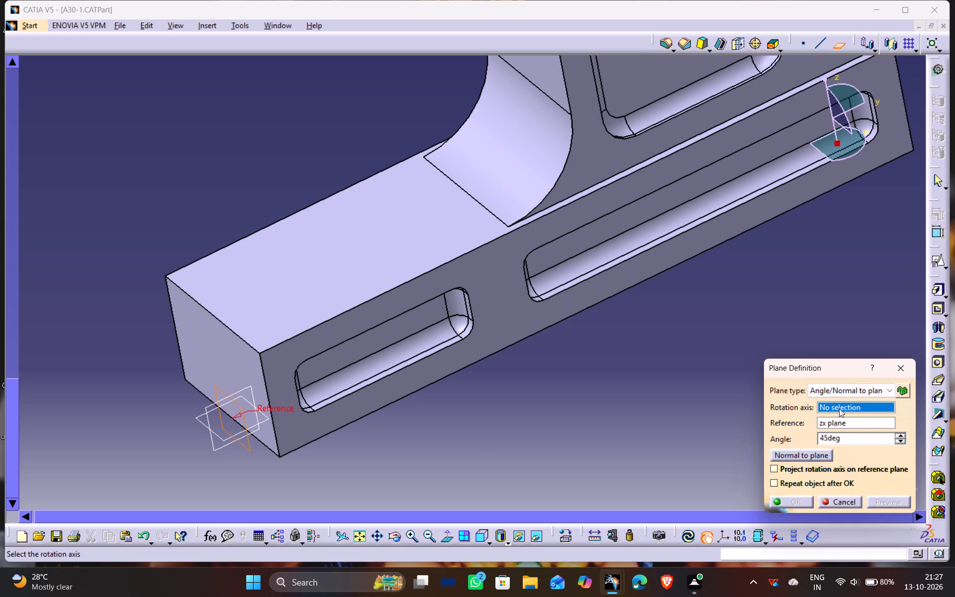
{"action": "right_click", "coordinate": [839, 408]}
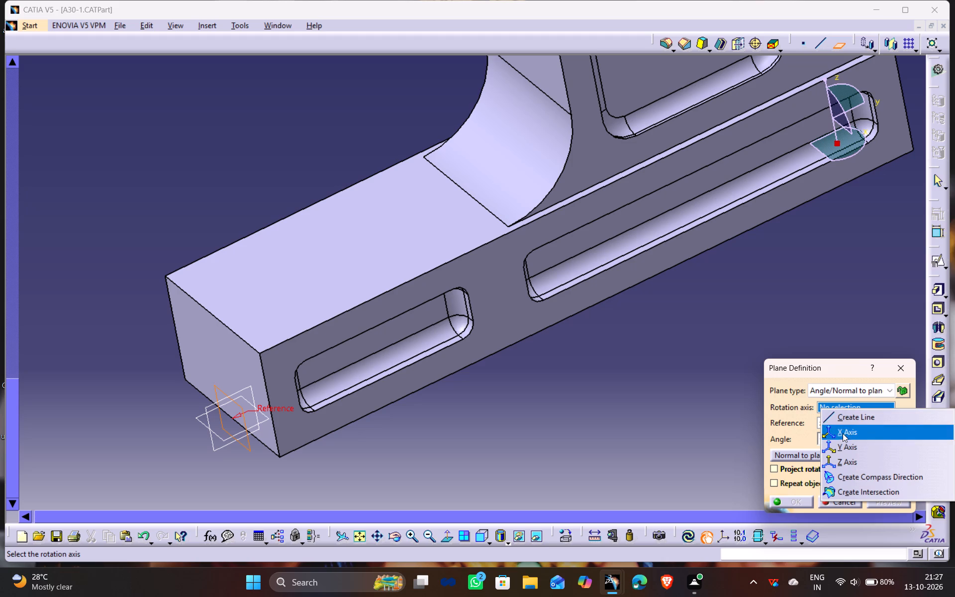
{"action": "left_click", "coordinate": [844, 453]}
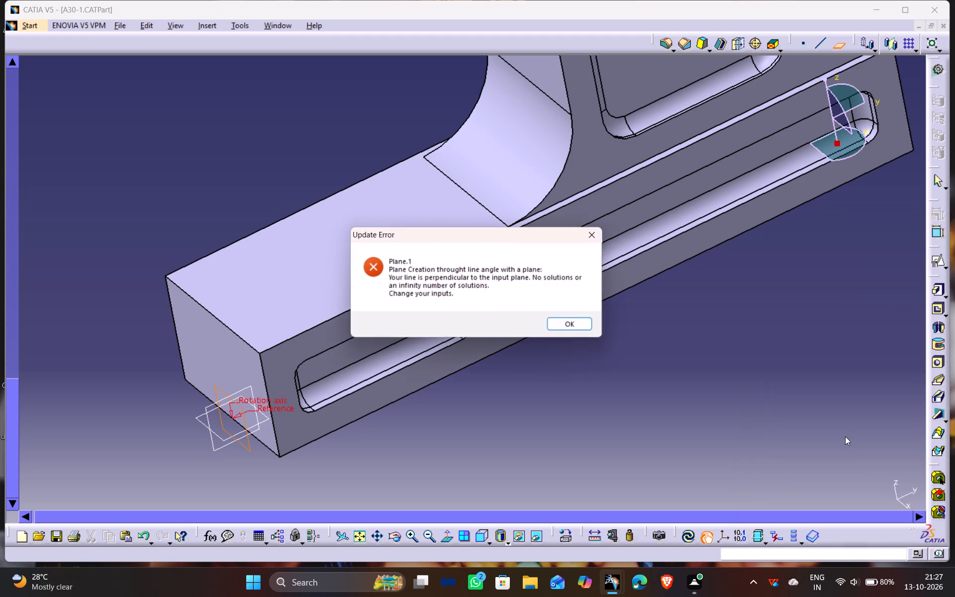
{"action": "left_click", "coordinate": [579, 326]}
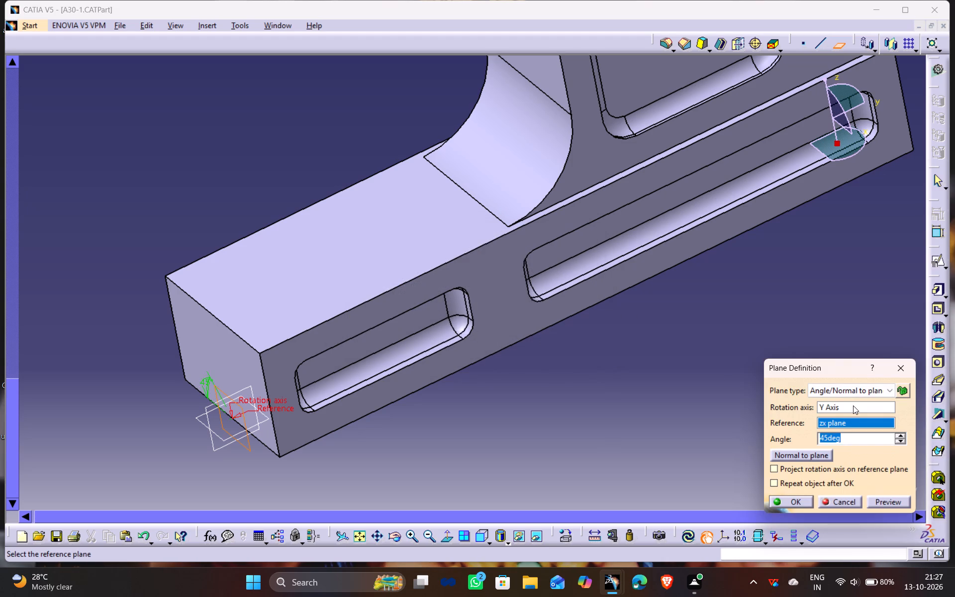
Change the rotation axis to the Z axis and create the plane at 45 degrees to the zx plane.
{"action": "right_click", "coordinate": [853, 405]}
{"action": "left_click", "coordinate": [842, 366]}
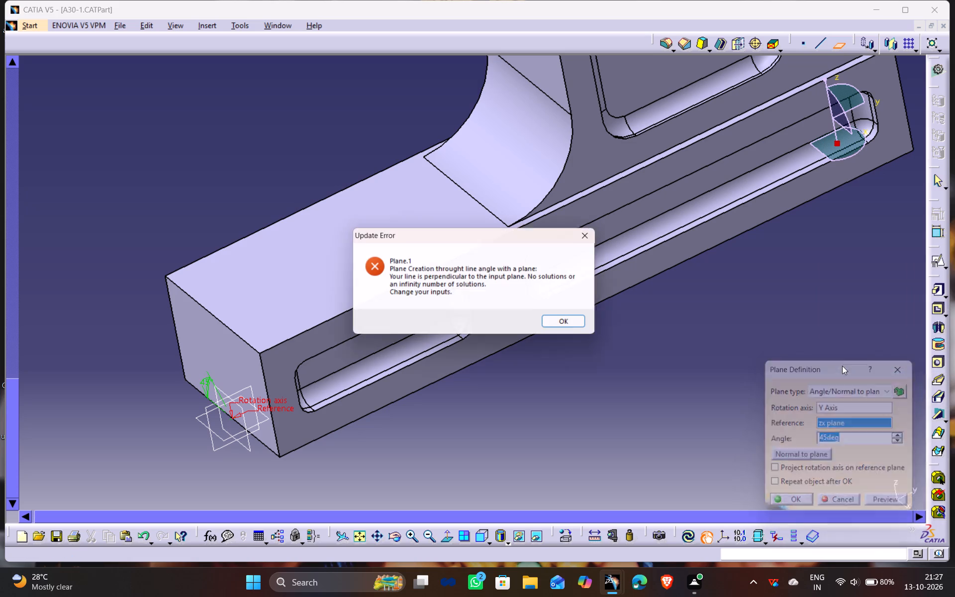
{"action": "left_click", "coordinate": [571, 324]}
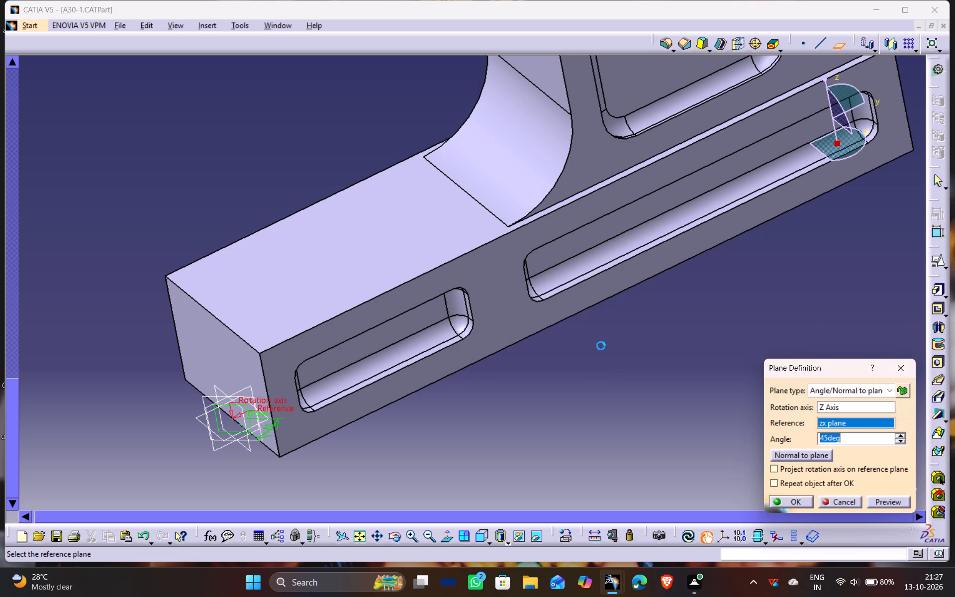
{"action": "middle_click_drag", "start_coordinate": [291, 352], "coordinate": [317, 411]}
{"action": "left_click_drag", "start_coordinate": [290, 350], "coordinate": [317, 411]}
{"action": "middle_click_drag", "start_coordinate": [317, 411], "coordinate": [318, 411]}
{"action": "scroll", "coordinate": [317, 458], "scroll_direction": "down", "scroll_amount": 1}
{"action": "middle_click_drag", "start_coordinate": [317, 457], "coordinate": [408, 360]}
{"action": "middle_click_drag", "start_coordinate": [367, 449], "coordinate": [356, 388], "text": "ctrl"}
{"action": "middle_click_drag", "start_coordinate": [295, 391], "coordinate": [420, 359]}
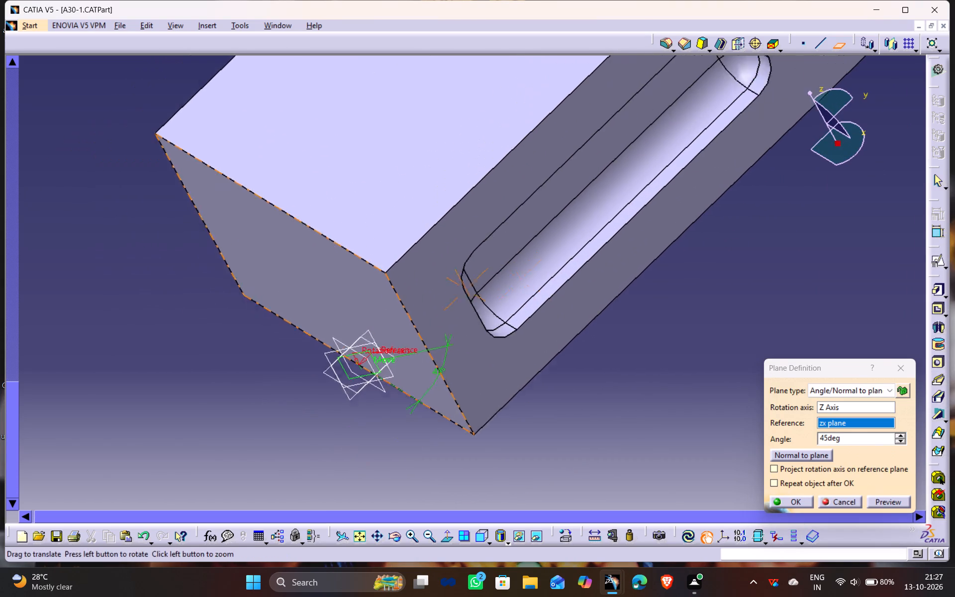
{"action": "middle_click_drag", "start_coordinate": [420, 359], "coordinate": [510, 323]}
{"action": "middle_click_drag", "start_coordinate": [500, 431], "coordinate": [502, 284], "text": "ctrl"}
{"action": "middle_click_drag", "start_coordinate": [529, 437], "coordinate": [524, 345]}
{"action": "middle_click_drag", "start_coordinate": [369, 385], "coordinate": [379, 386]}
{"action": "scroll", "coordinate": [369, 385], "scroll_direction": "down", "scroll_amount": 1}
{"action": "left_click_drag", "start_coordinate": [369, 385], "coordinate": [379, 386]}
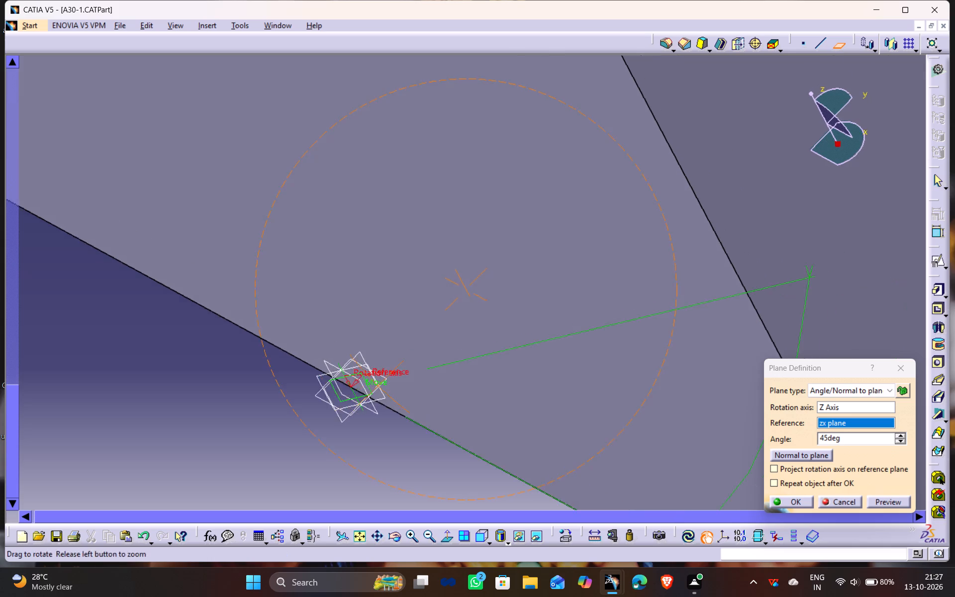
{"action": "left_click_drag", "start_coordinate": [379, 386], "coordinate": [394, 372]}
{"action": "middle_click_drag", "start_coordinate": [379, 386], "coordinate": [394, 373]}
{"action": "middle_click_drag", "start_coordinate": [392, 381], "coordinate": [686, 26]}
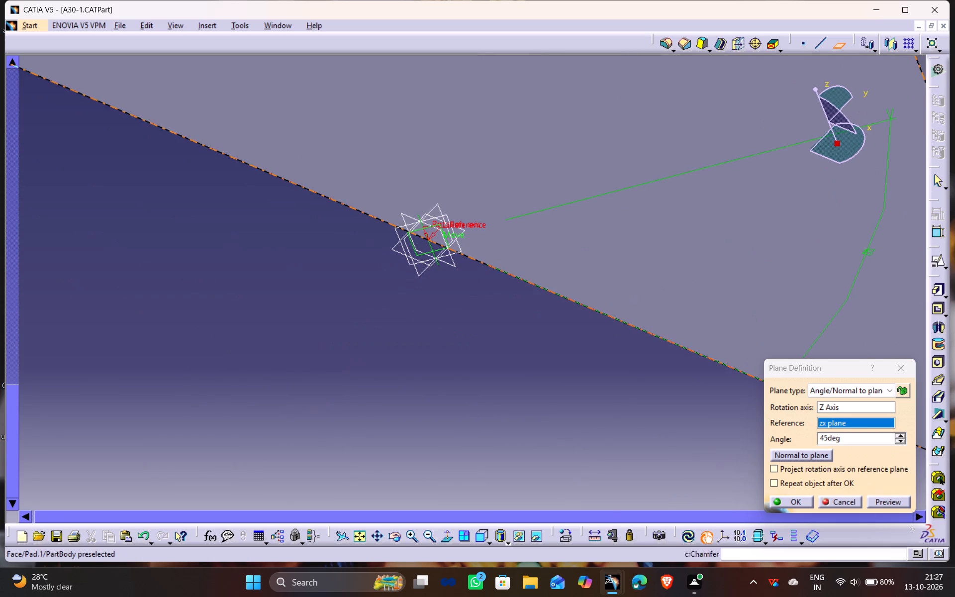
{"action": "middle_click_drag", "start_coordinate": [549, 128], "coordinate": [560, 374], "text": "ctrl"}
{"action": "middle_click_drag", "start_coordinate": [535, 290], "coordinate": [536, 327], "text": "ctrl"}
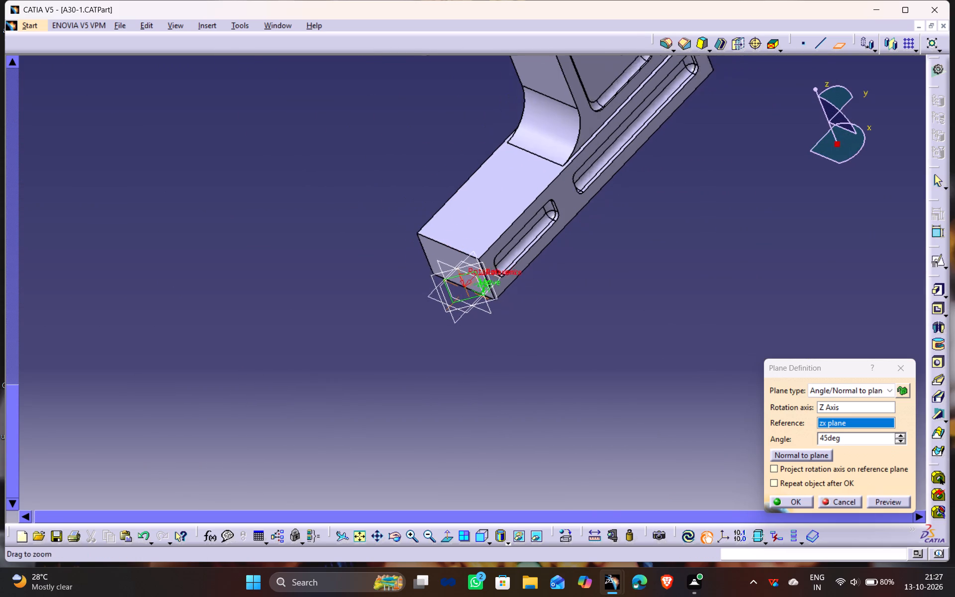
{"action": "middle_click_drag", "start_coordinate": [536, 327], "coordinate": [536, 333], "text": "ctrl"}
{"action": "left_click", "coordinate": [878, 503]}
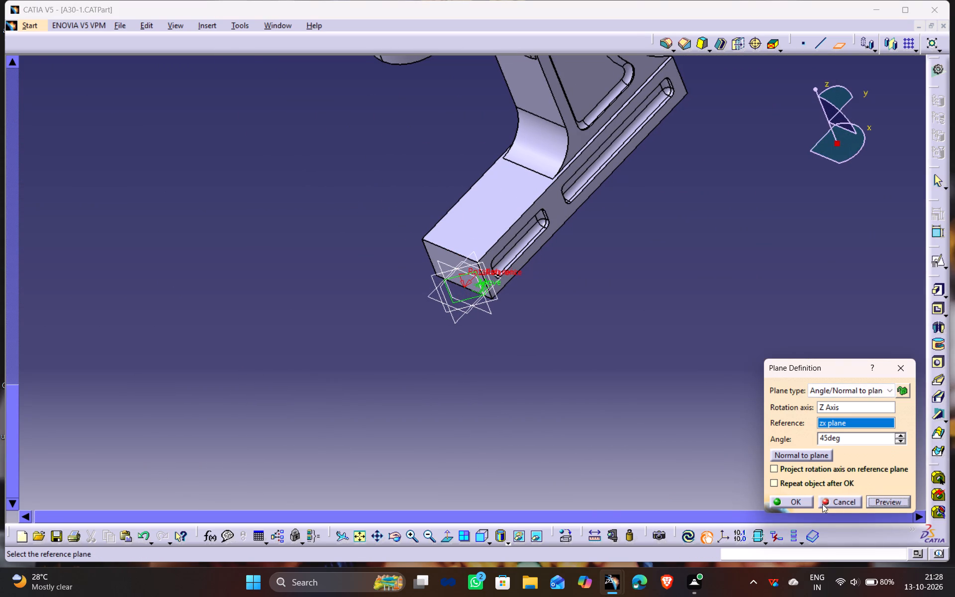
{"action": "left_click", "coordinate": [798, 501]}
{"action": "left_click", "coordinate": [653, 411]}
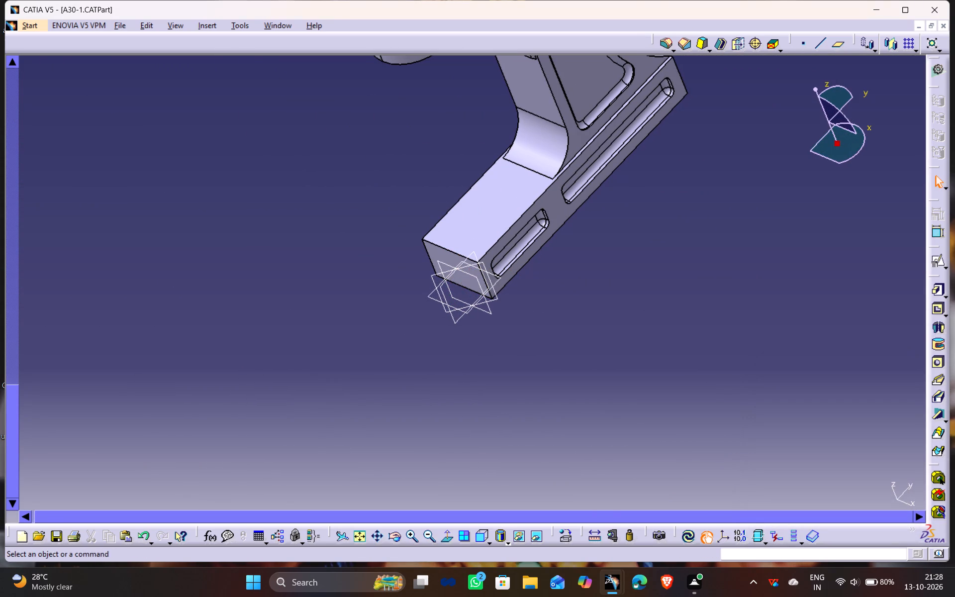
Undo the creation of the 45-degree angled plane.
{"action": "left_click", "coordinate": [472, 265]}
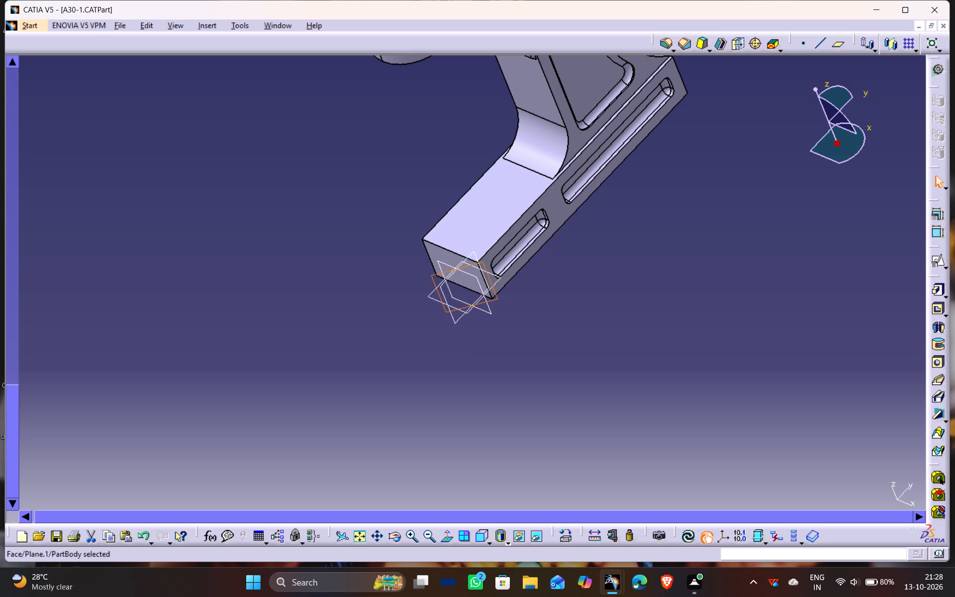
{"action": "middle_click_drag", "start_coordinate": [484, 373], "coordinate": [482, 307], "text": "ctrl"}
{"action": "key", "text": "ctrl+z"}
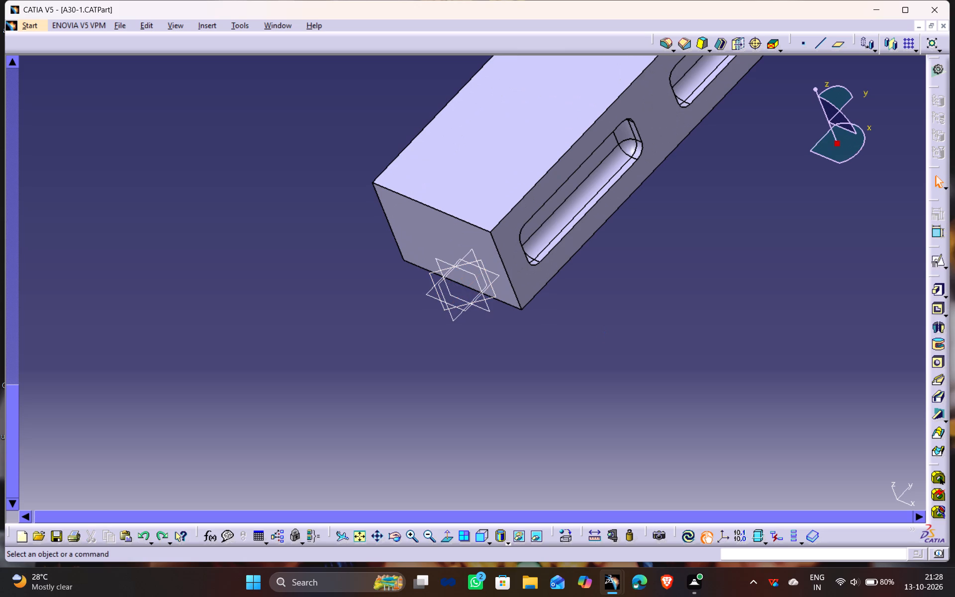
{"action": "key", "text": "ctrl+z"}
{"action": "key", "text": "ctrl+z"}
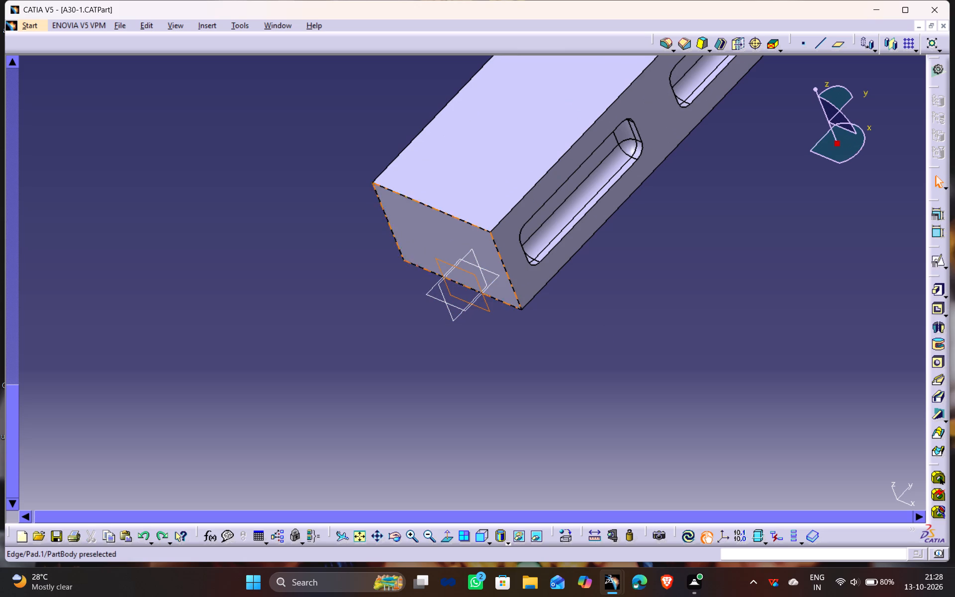
Create a reference plane offset 25 mm from the yz plane, at the side of the bracket's base.
{"action": "left_click", "coordinate": [468, 251]}
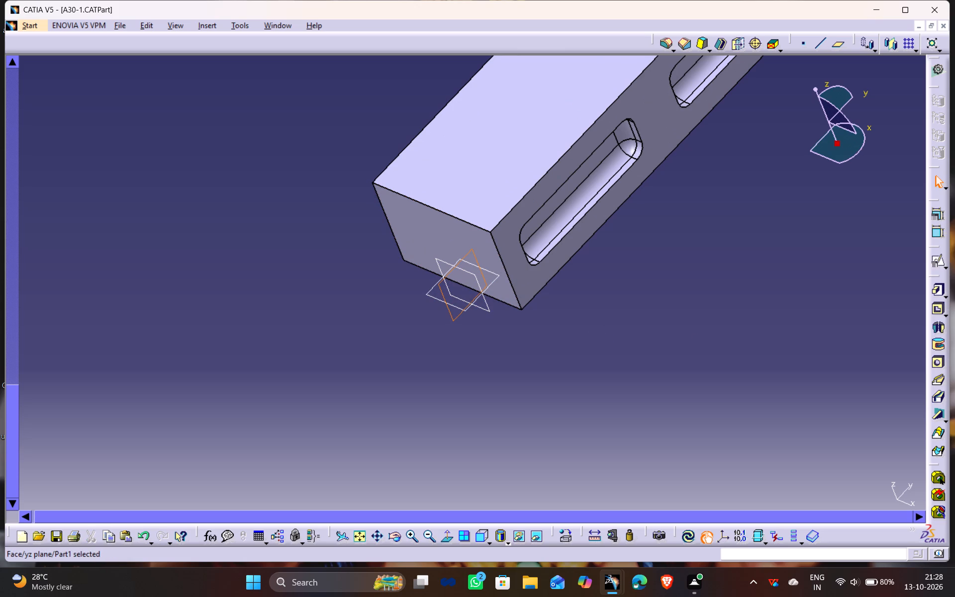
{"action": "left_click", "coordinate": [838, 46]}
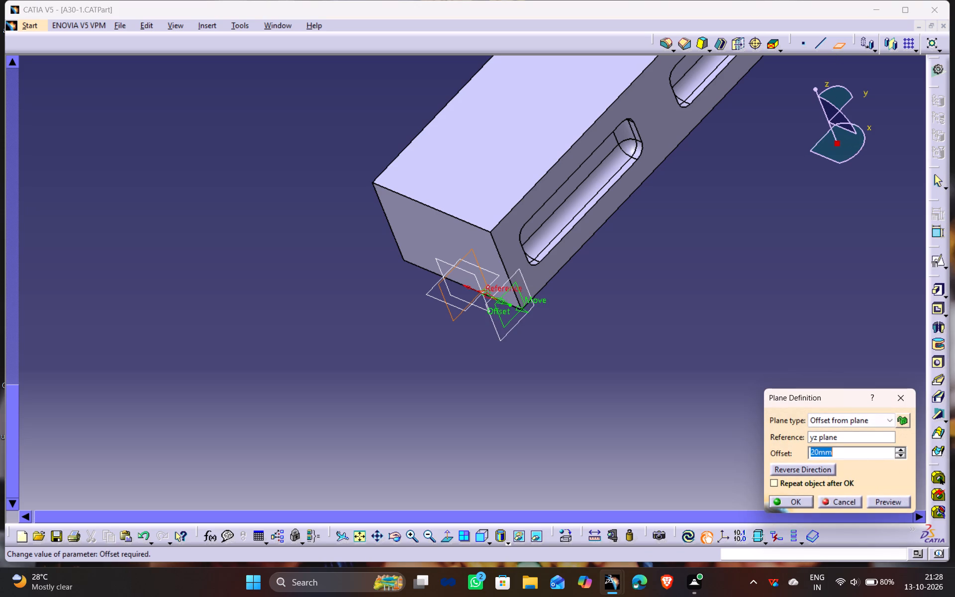
{"action": "left_click", "coordinate": [821, 452]}
{"action": "key", "text": "BackSpace"}
{"action": "key", "text": "5"}
{"action": "left_click", "coordinate": [879, 502]}
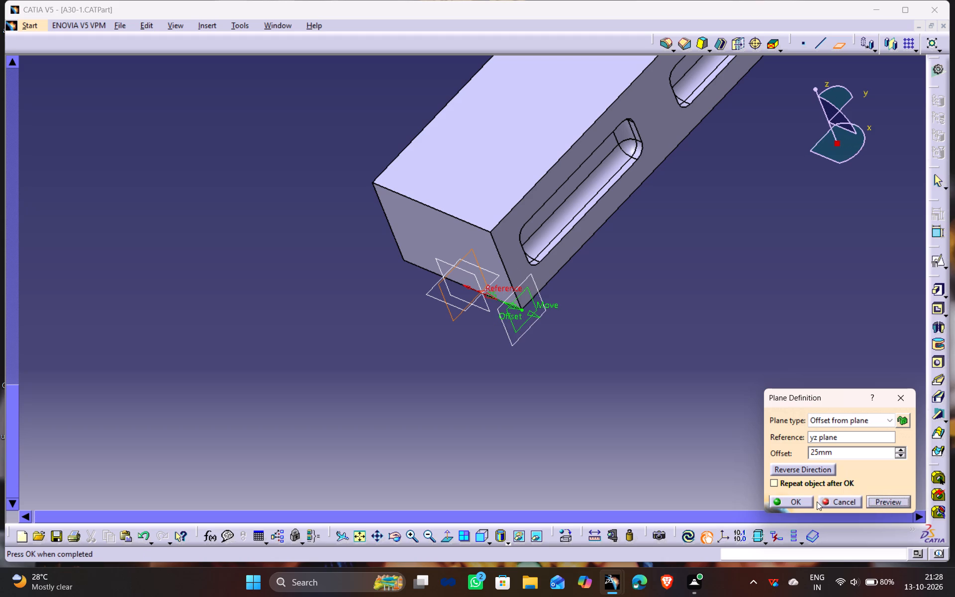
{"action": "left_click", "coordinate": [807, 497]}
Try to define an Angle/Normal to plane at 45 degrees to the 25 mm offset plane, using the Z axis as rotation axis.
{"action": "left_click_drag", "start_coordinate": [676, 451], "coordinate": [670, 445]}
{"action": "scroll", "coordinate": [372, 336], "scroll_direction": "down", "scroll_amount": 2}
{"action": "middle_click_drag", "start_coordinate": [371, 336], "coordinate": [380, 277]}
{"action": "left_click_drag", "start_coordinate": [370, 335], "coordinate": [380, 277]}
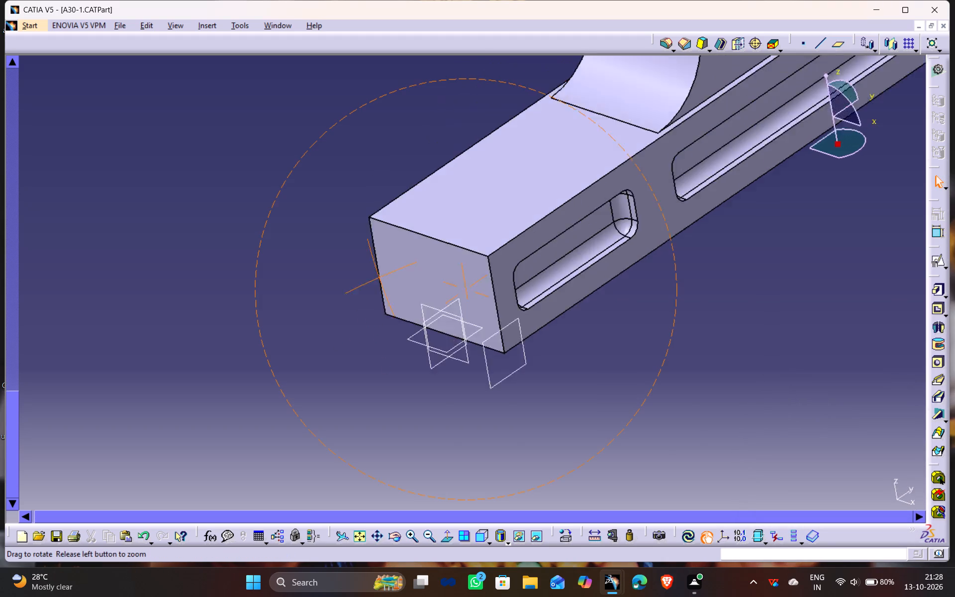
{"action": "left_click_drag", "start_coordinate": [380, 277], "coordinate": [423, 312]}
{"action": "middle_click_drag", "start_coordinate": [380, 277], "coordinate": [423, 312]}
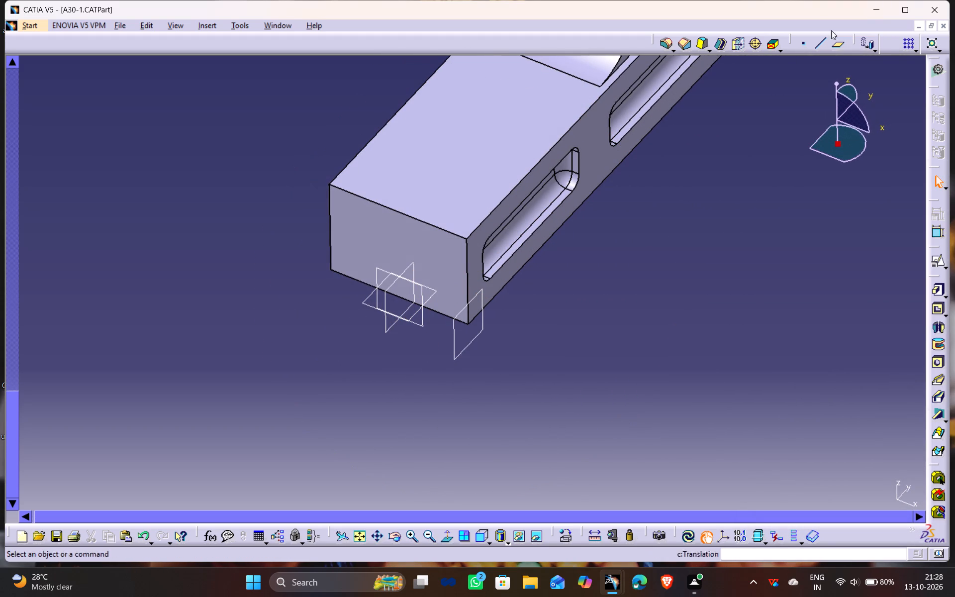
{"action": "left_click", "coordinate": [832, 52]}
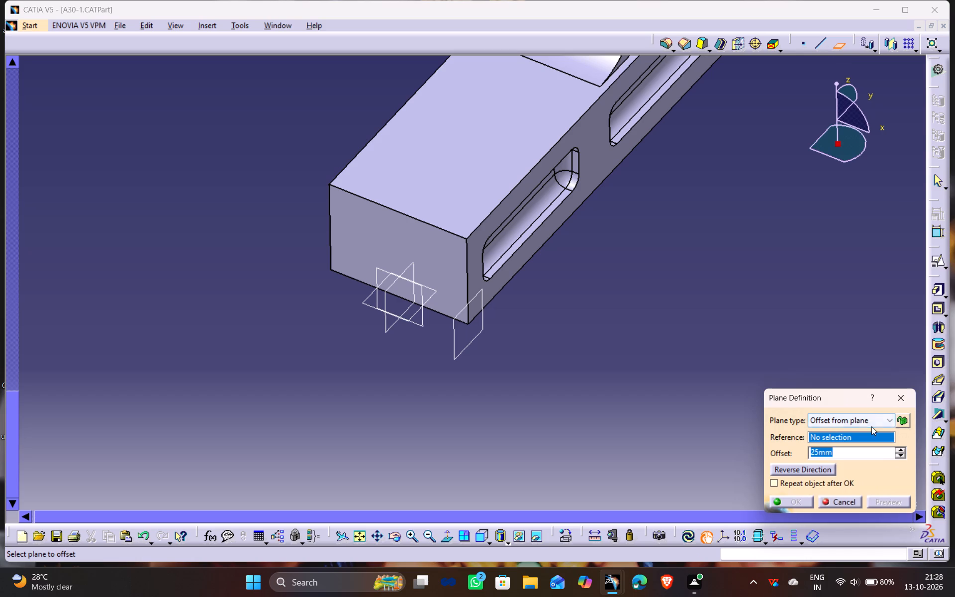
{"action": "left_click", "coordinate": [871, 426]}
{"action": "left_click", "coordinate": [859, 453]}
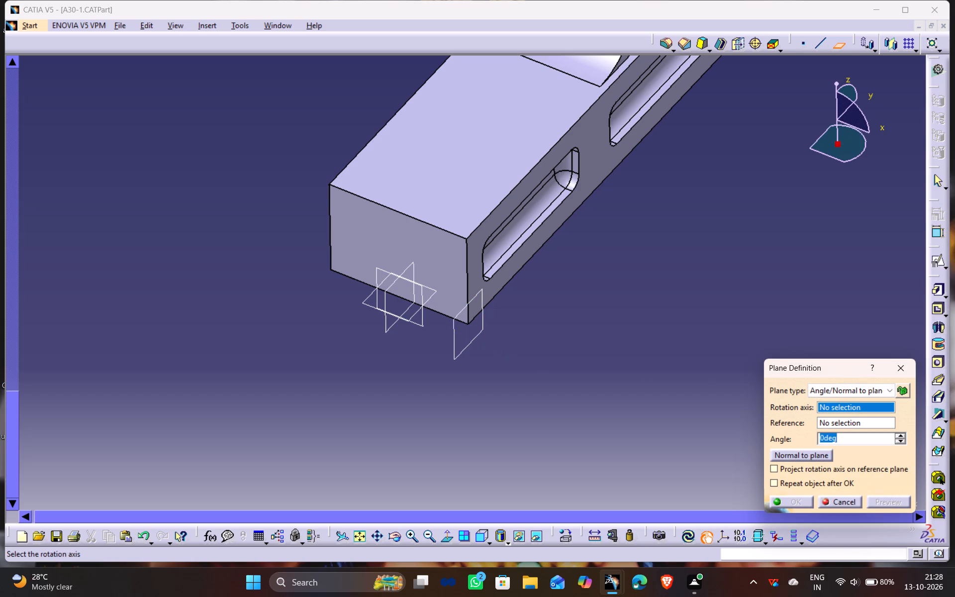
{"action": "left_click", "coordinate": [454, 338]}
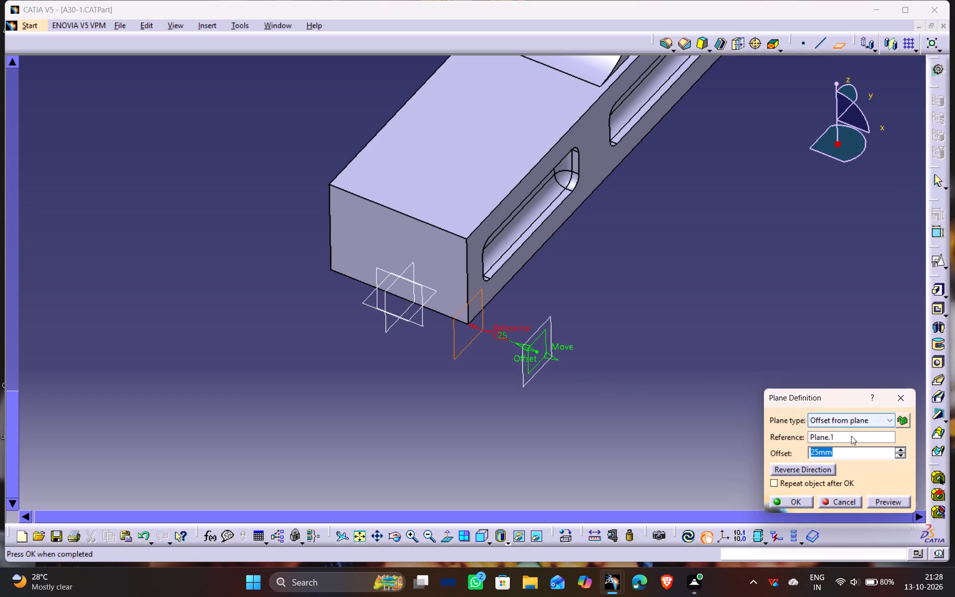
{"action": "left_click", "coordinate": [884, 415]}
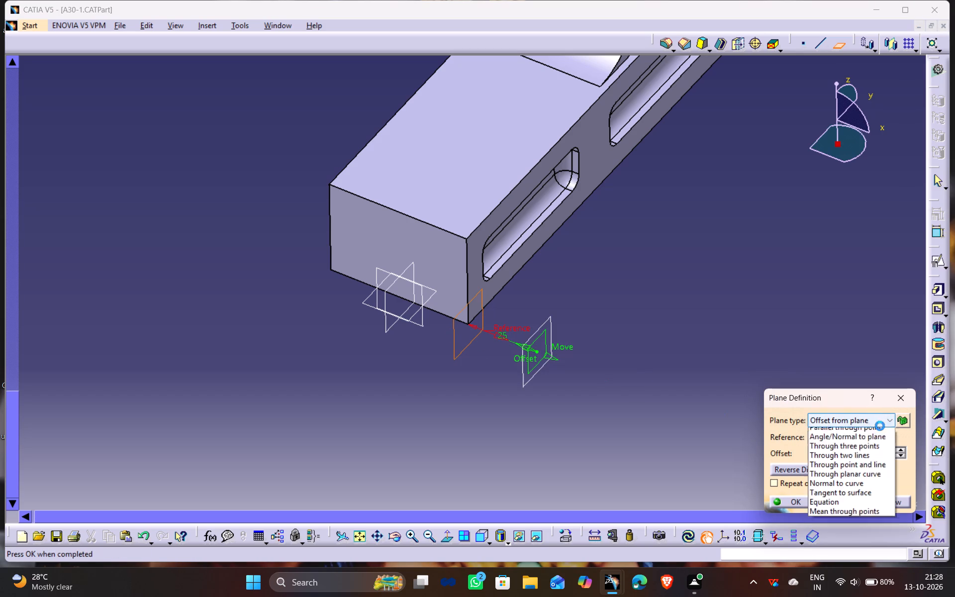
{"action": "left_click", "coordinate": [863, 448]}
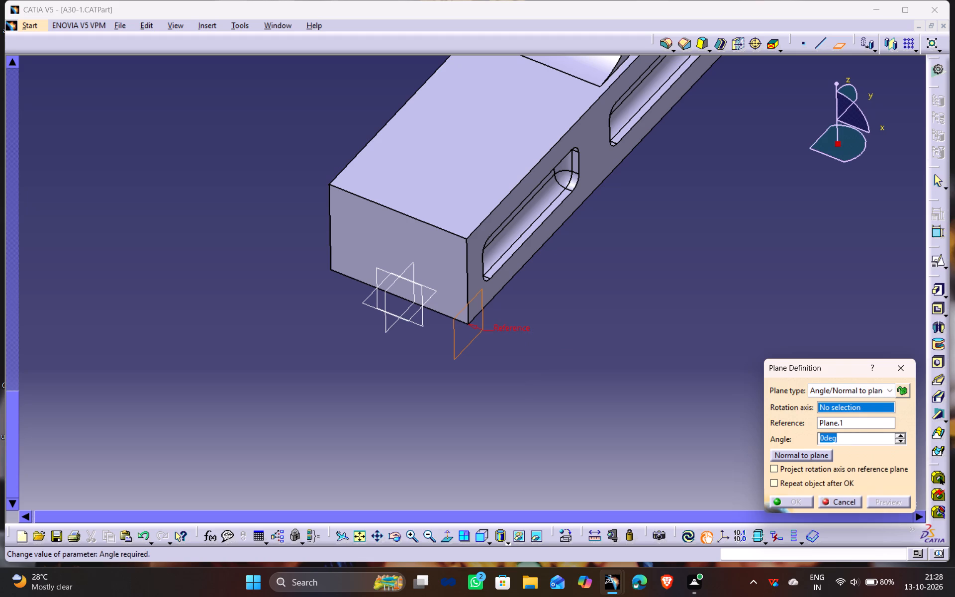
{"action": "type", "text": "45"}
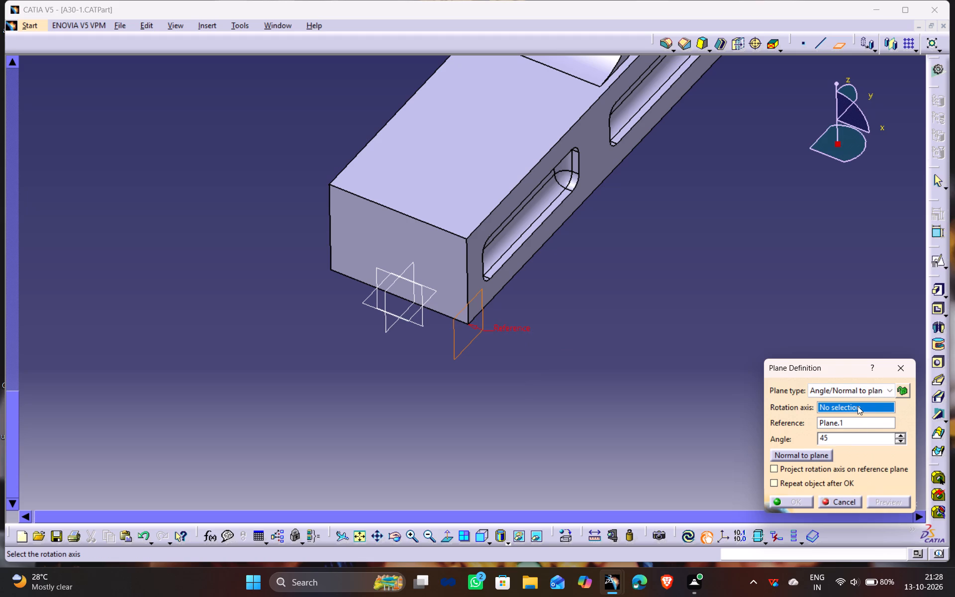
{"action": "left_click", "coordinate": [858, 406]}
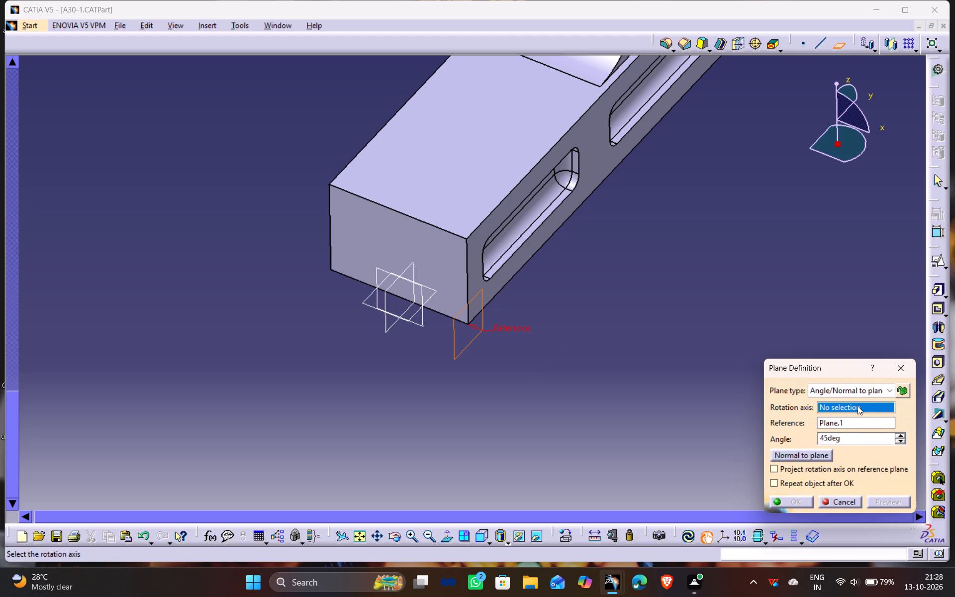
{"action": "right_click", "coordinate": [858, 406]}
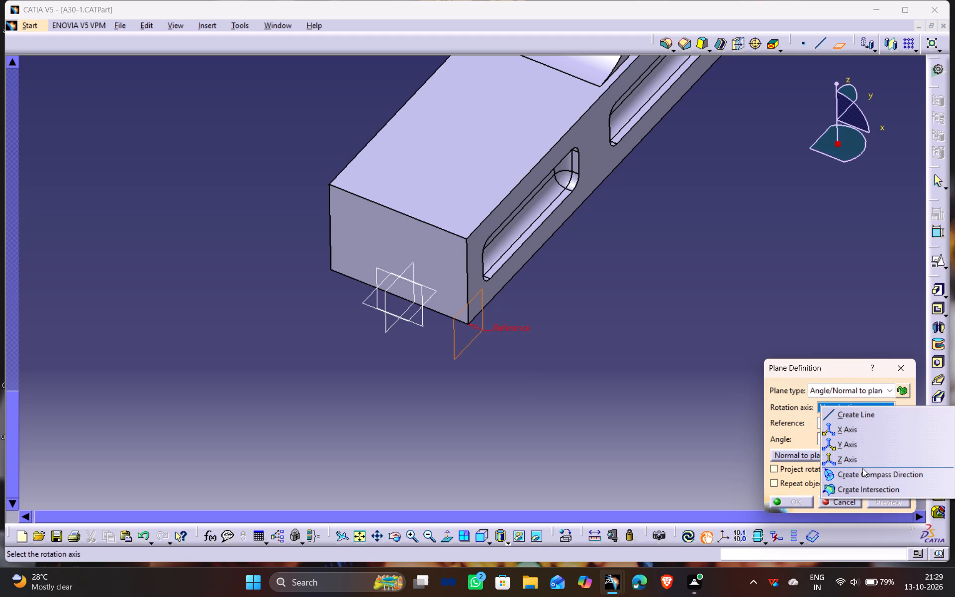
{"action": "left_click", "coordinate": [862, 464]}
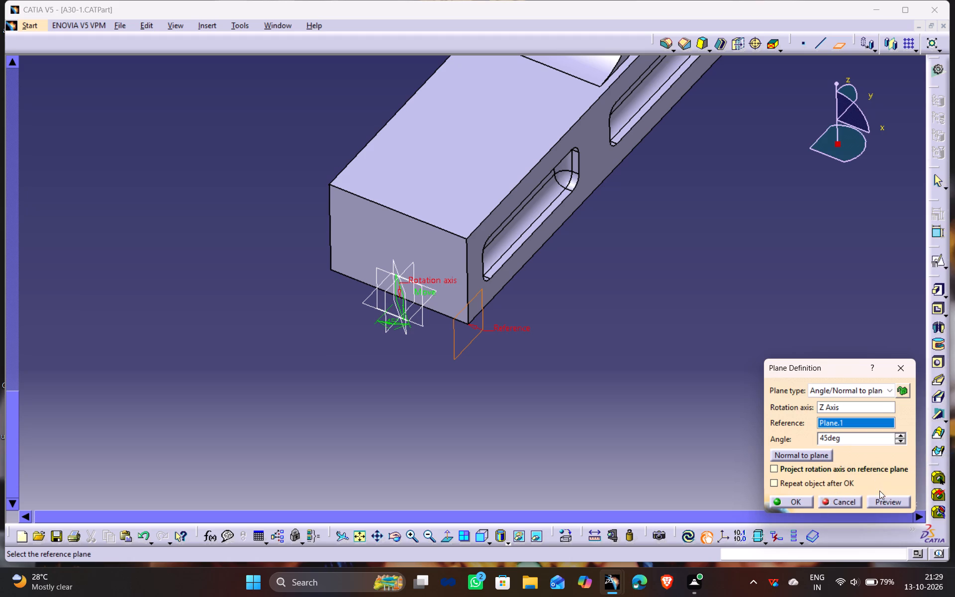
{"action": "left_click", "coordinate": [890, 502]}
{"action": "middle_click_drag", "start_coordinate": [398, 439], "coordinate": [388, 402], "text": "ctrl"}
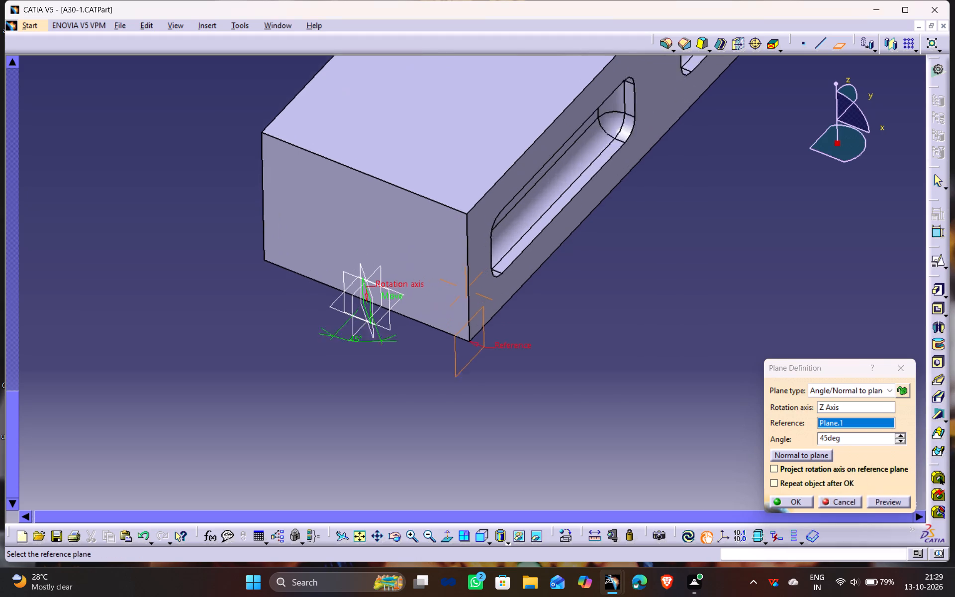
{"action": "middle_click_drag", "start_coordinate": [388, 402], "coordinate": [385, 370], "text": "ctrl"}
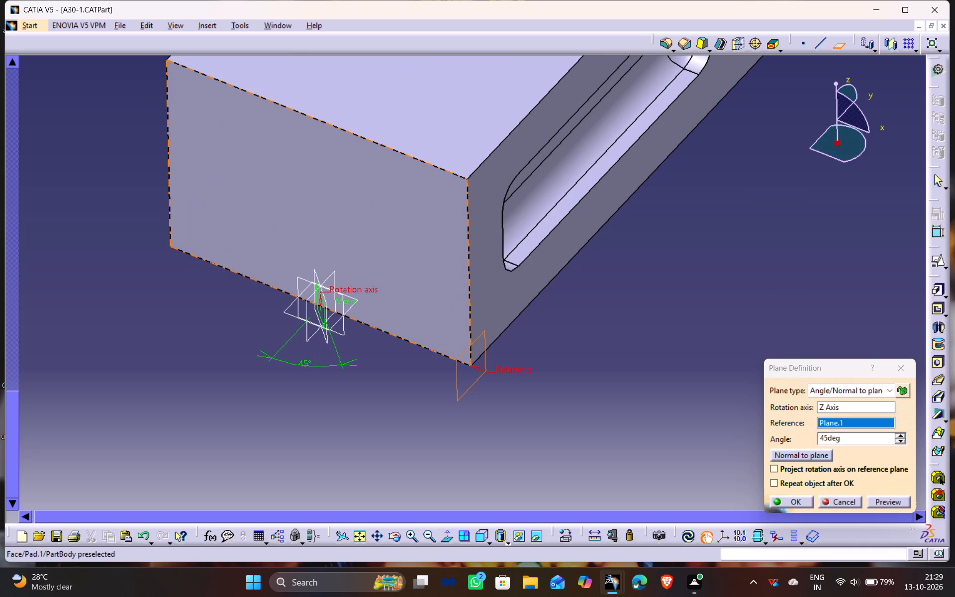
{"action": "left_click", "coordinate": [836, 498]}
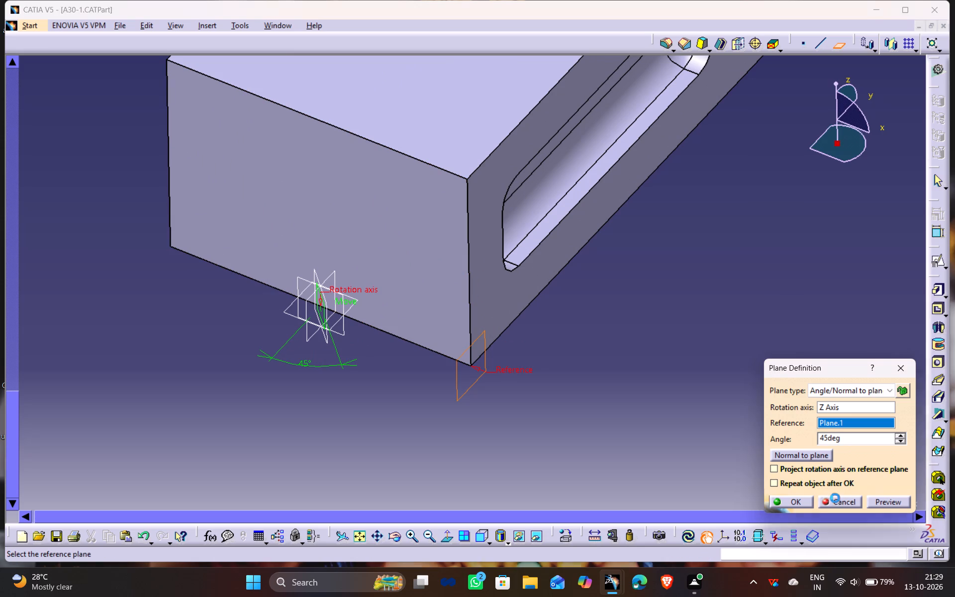
Delete the 25 mm offset reference plane at the corner of the bracket's base.
{"action": "left_click", "coordinate": [460, 386]}
{"action": "key", "text": "Delete"}
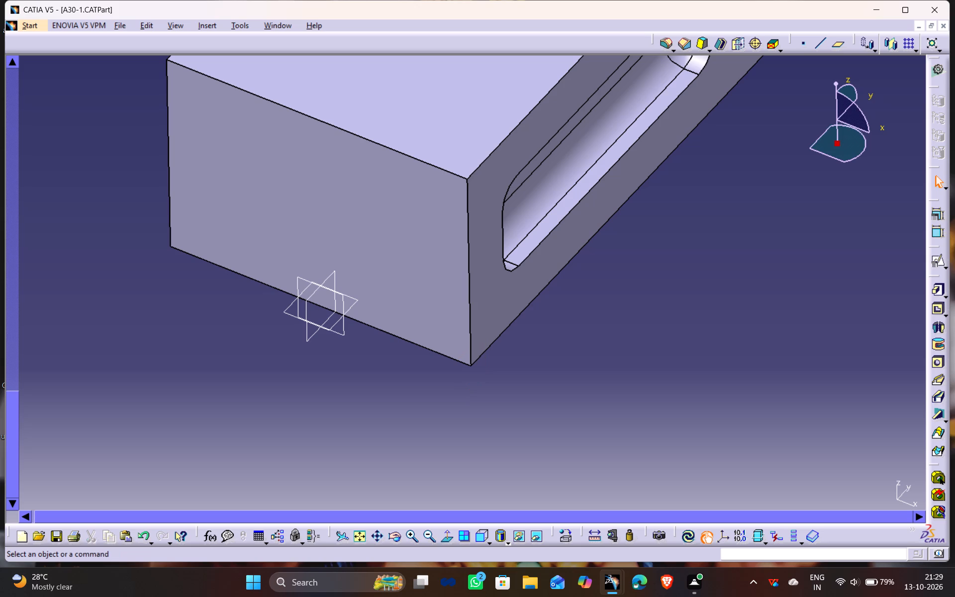
Create a positioned sketch on the zx plane with the H direction reversed.
{"action": "middle_click_drag", "start_coordinate": [332, 383], "coordinate": [336, 295]}
{"action": "scroll", "coordinate": [332, 383], "scroll_direction": "down", "scroll_amount": 1}
{"action": "left_click_drag", "start_coordinate": [332, 382], "coordinate": [336, 294]}
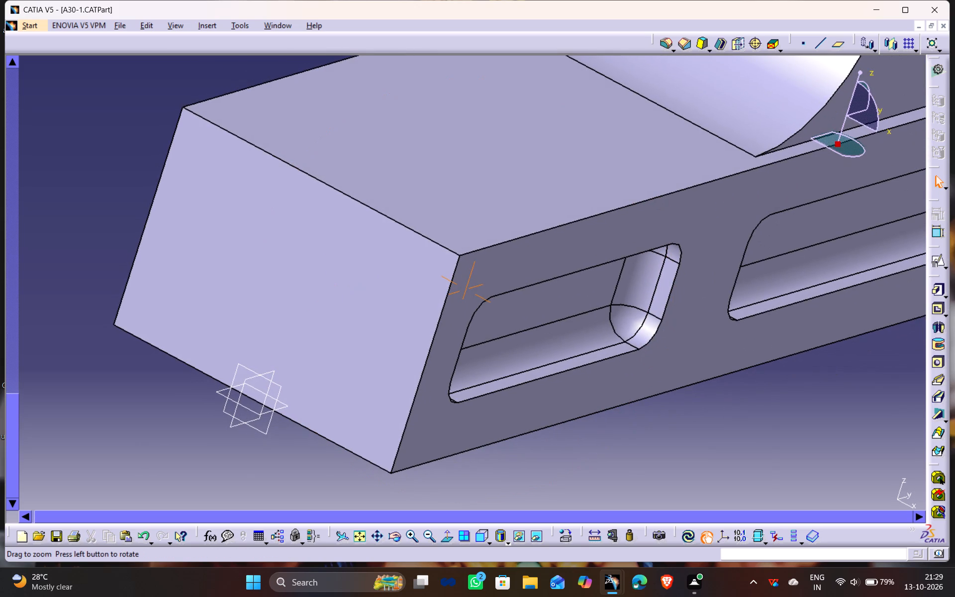
{"action": "left_click", "coordinate": [278, 385]}
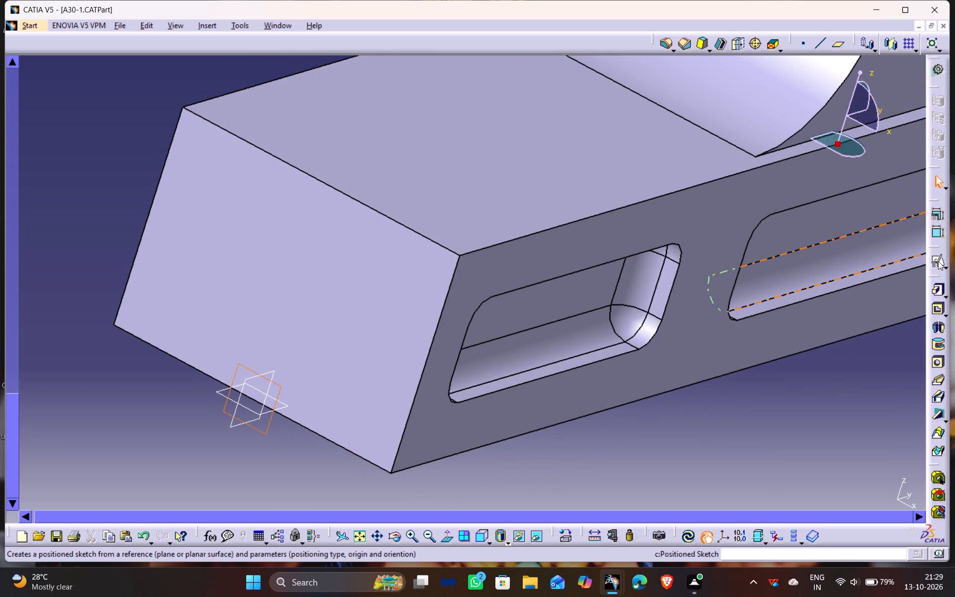
{"action": "left_click", "coordinate": [938, 261]}
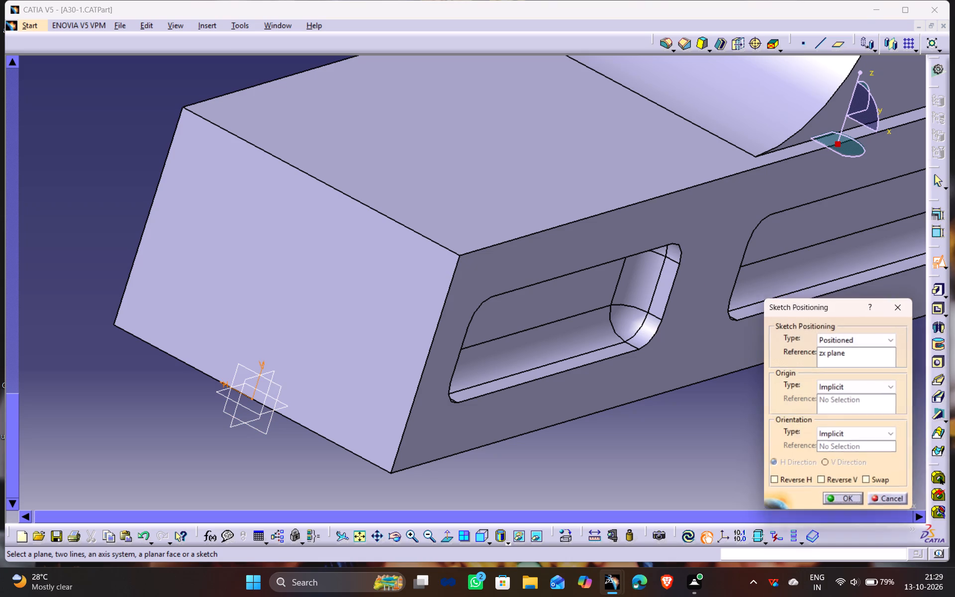
{"action": "left_click", "coordinate": [789, 478]}
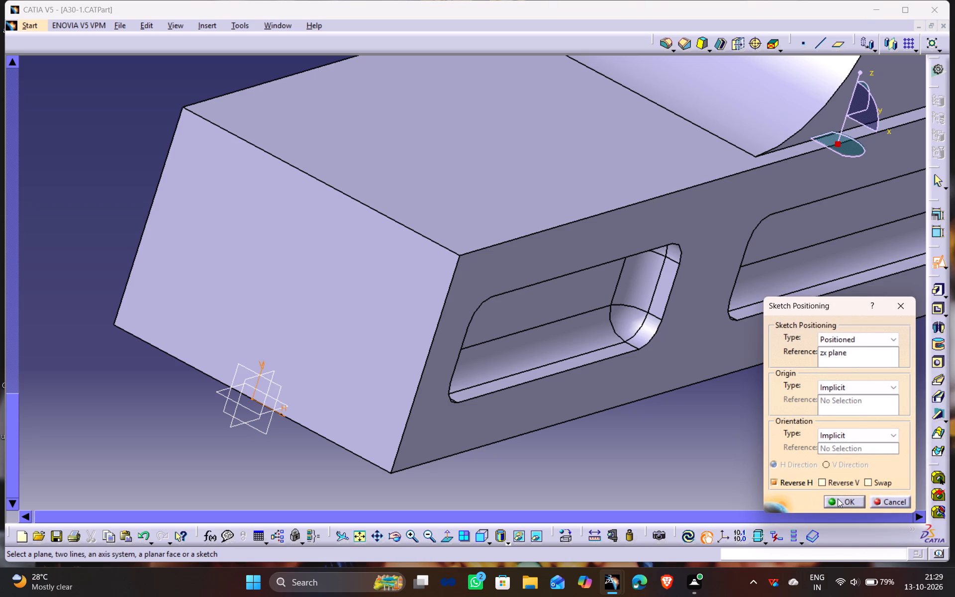
{"action": "left_click", "coordinate": [839, 498]}
Sketch an open three-line profile just above the base block's top edge, about 9.5 mm wide and 8 mm high, open at the bottom.
{"action": "middle_click_drag", "start_coordinate": [317, 240], "coordinate": [328, 284]}
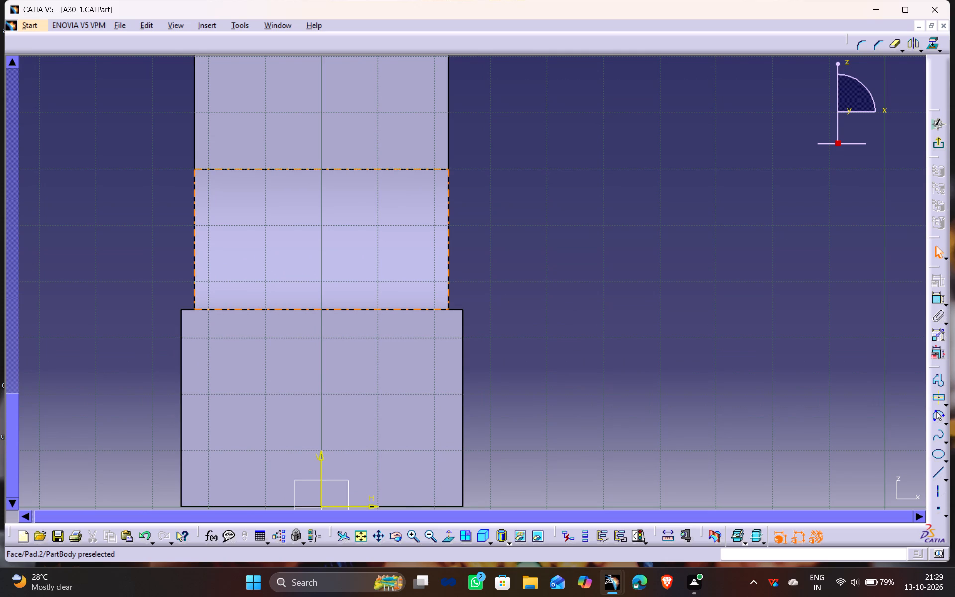
{"action": "scroll", "coordinate": [390, 278], "scroll_direction": "down", "scroll_amount": 1}
{"action": "middle_click_drag", "start_coordinate": [390, 278], "coordinate": [400, 308]}
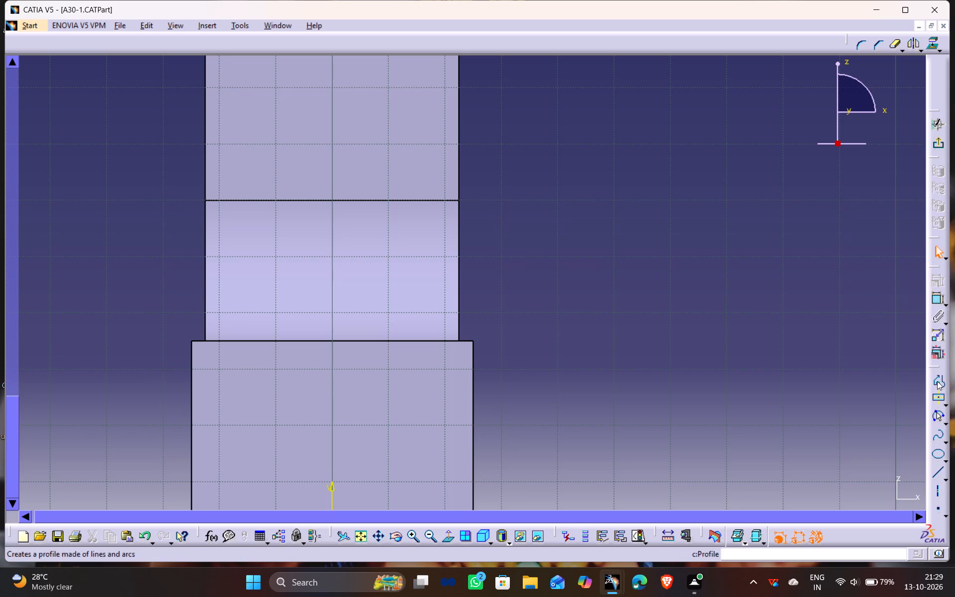
{"action": "left_click", "coordinate": [937, 381]}
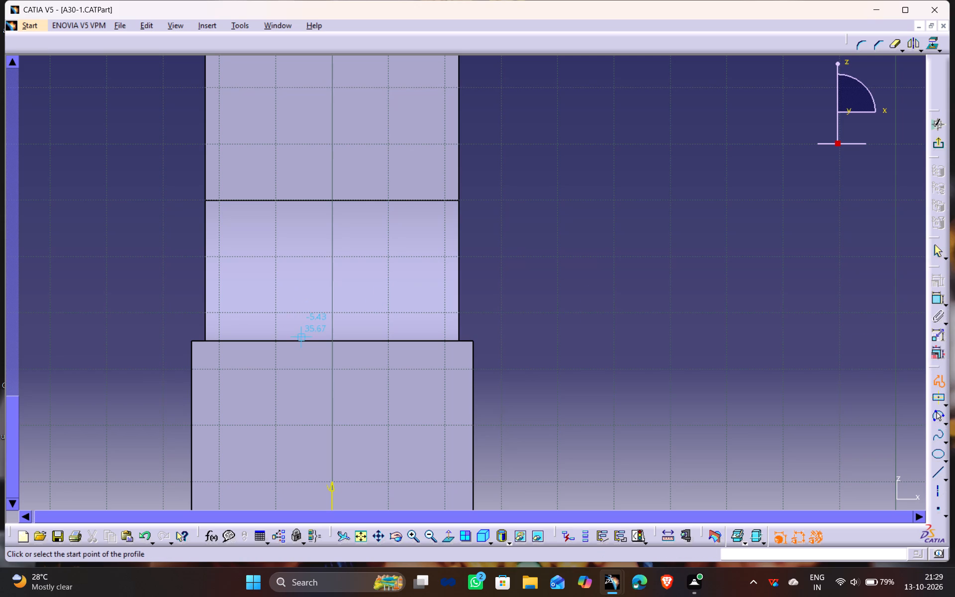
{"action": "left_click", "coordinate": [302, 338]}
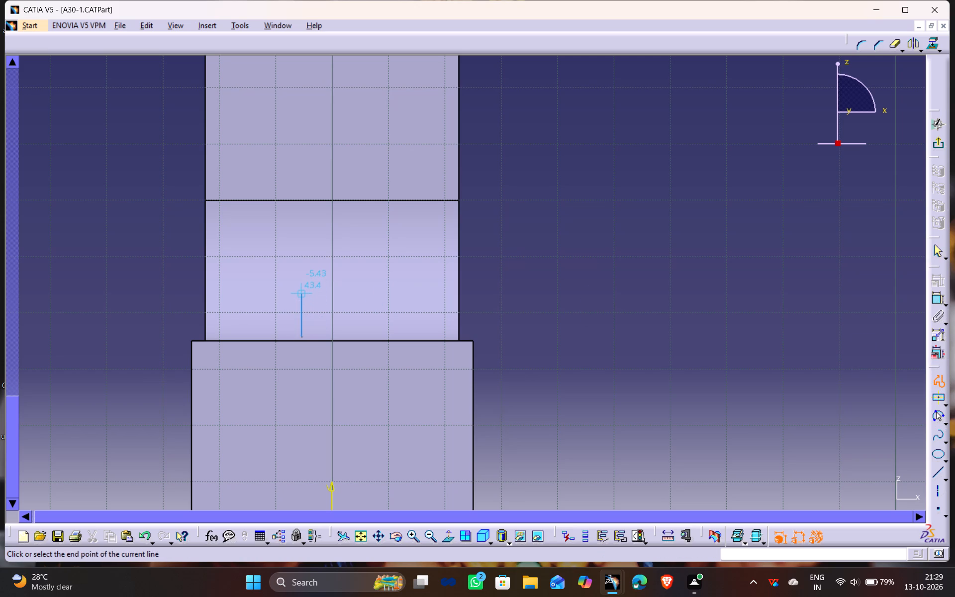
{"action": "left_click", "coordinate": [301, 293]}
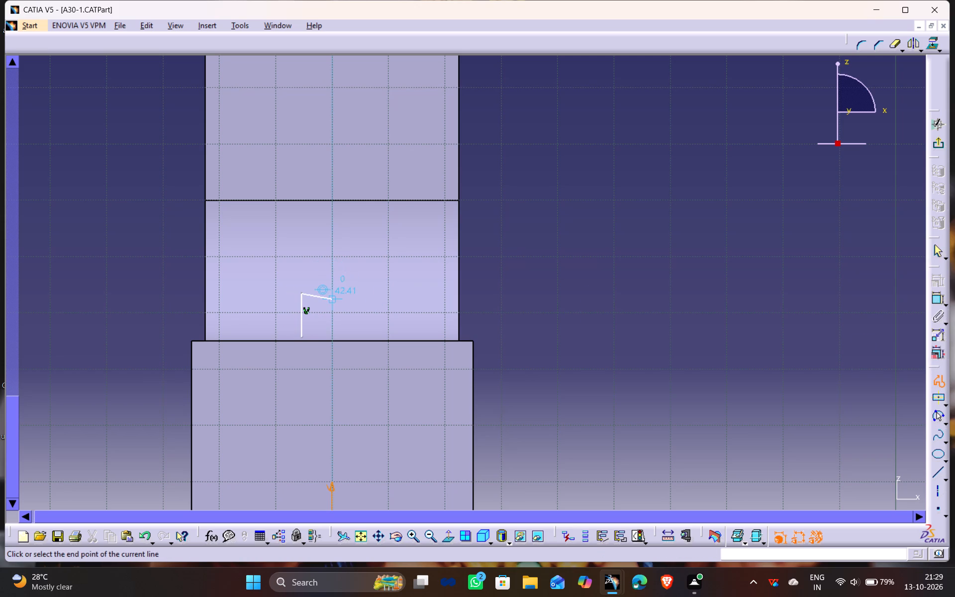
{"action": "left_click", "coordinate": [355, 293]}
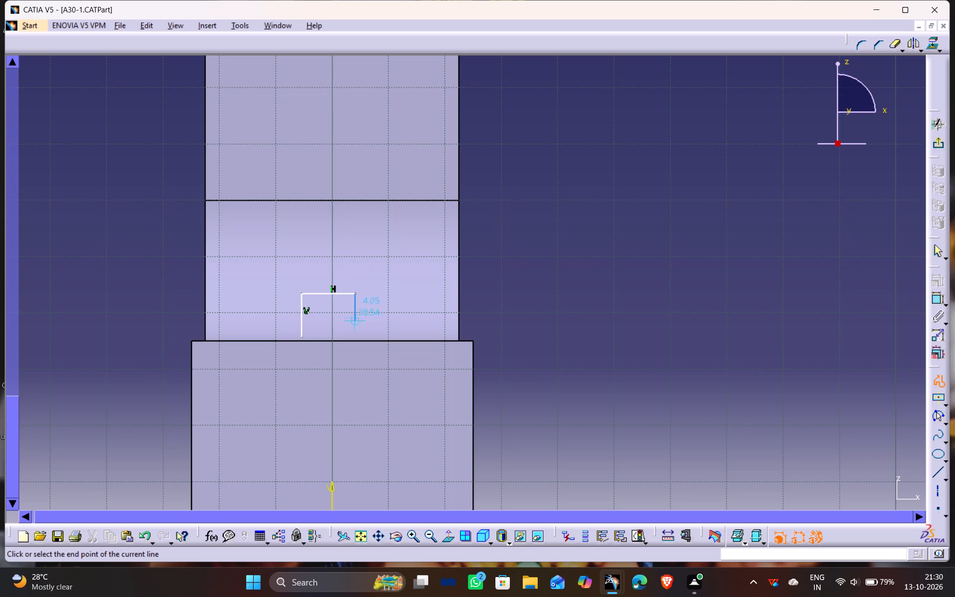
{"action": "left_click", "coordinate": [354, 337]}
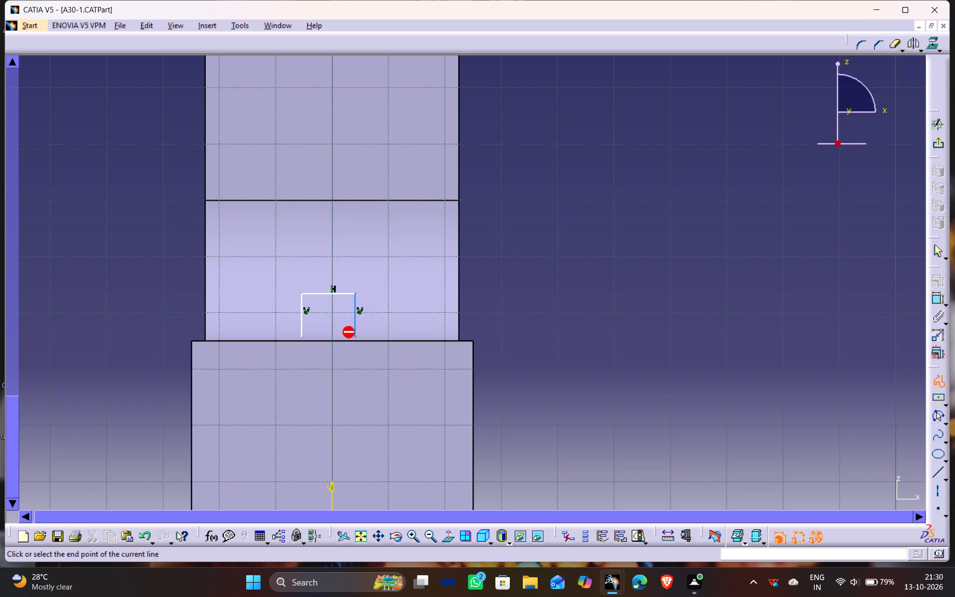
{"action": "key", "text": "Escape"}
{"action": "key", "text": "Escape"}
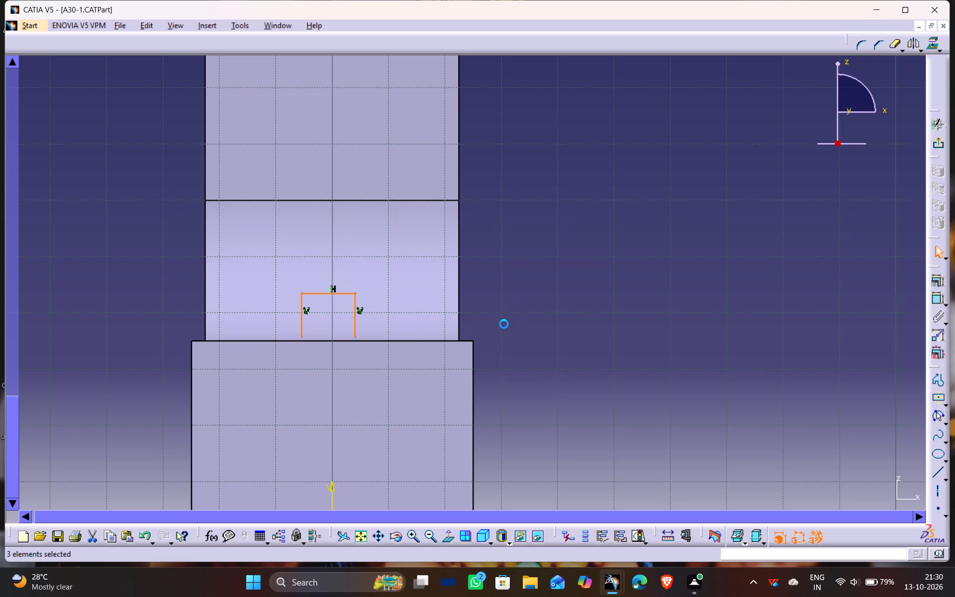
{"action": "left_click", "coordinate": [518, 301]}
Constrain the profile's two vertical lines as parallel and symmetric about the sketch's V axis.
{"action": "left_click", "coordinate": [303, 308]}
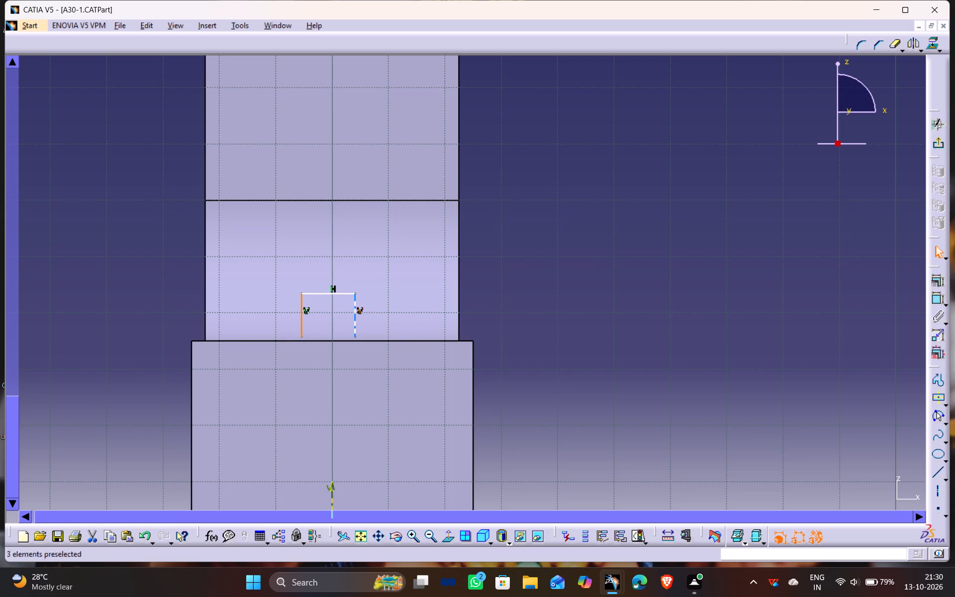
{"action": "left_click", "coordinate": [355, 310], "text": "ctrl"}
{"action": "left_click", "coordinate": [329, 486], "text": "ctrl"}
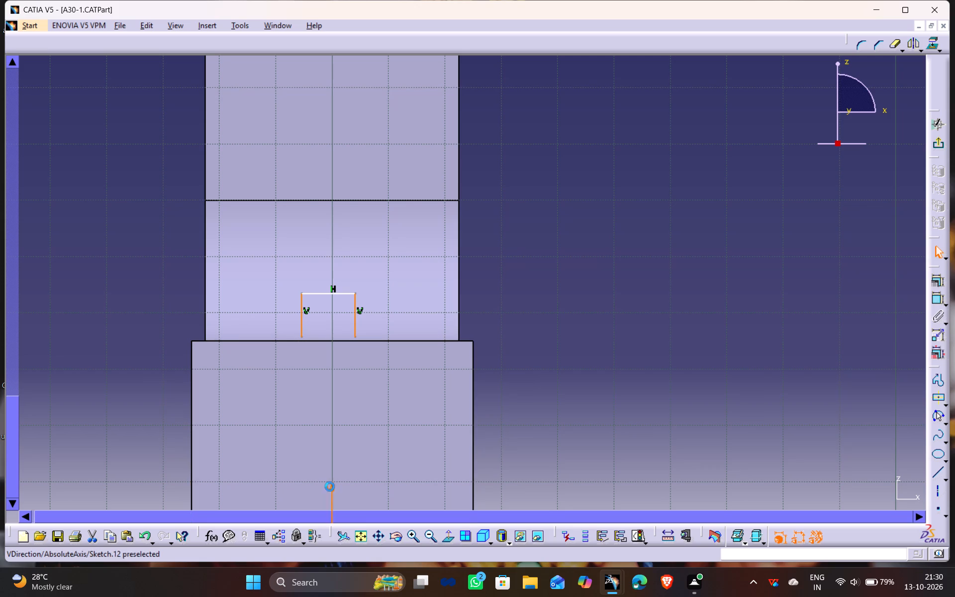
{"action": "left_click", "coordinate": [944, 277]}
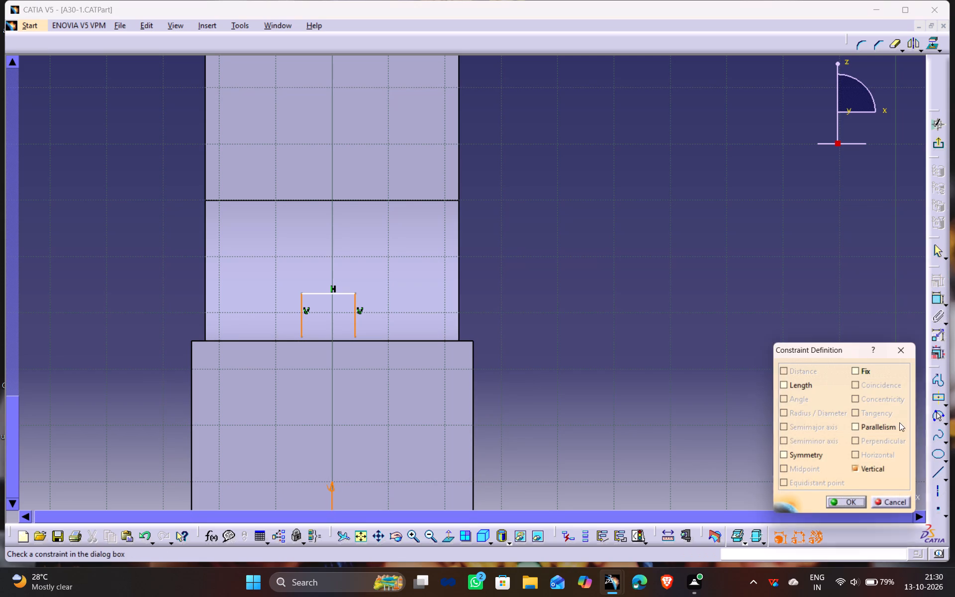
{"action": "left_click", "coordinate": [889, 426]}
{"action": "left_click", "coordinate": [889, 426]}
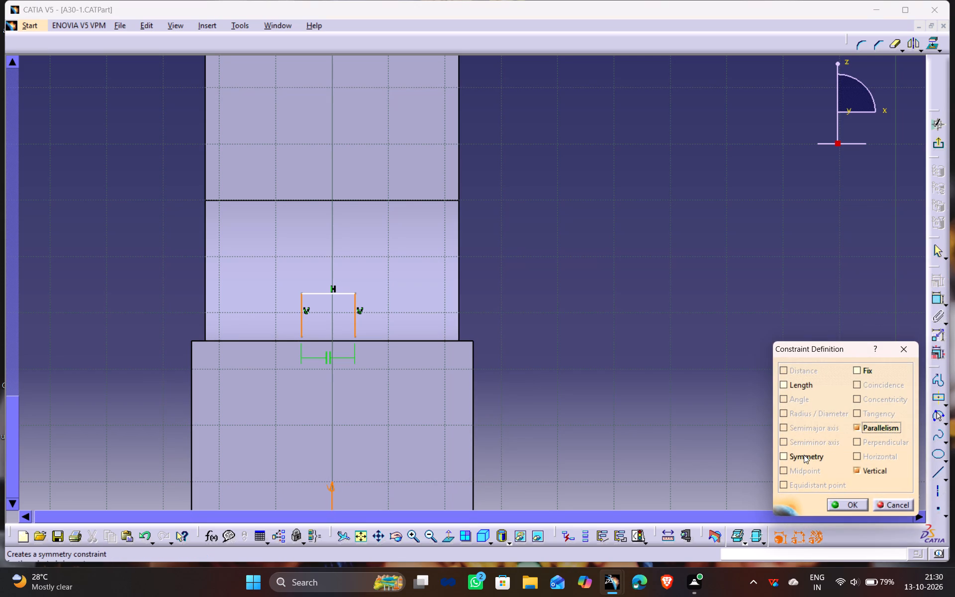
{"action": "left_click", "coordinate": [804, 455]}
{"action": "left_click", "coordinate": [840, 500]}
{"action": "left_click", "coordinate": [603, 340]}
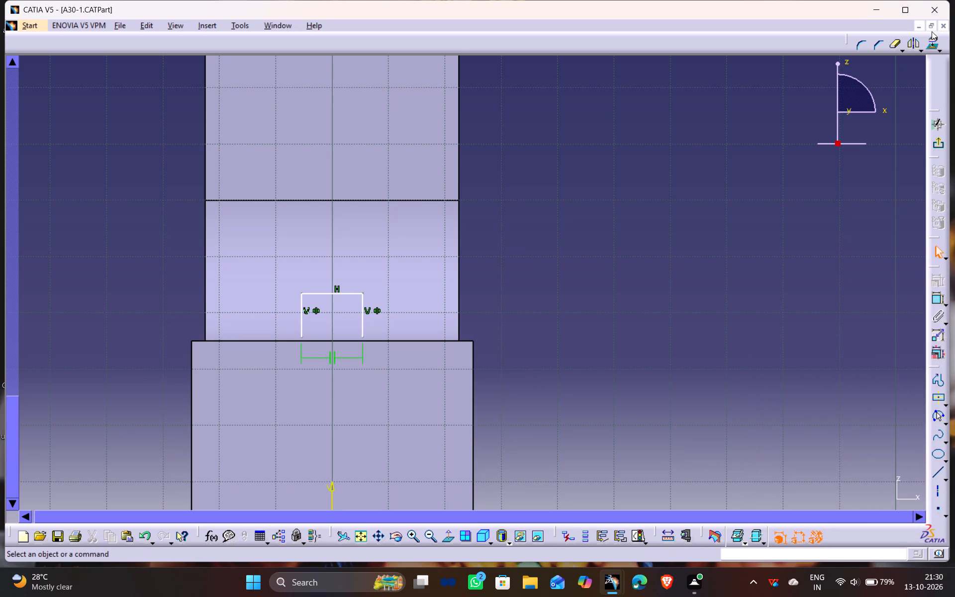
Maximize the application window.
{"action": "left_click", "coordinate": [911, 10]}
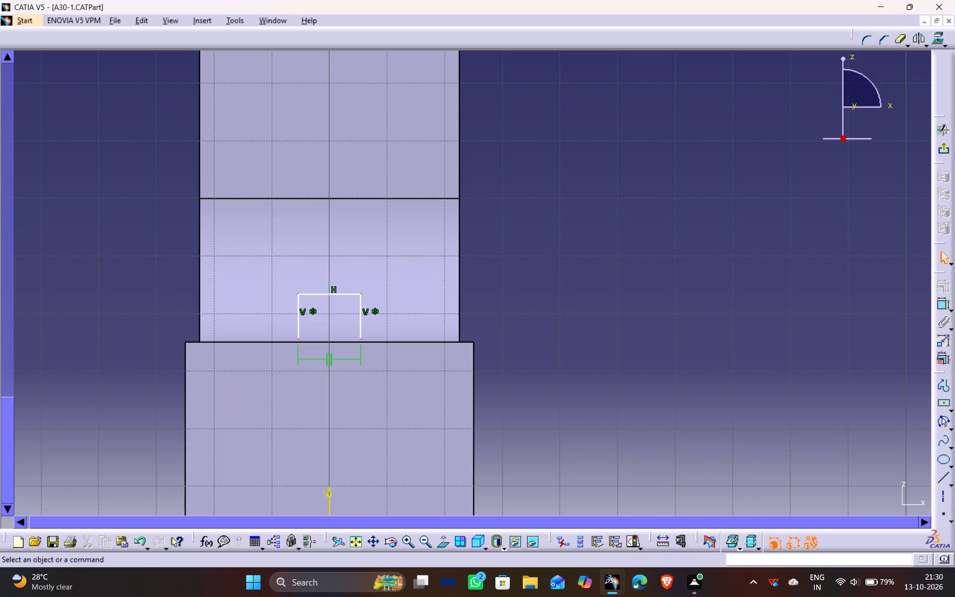
{"action": "middle_click_drag", "start_coordinate": [572, 275], "coordinate": [652, 239]}
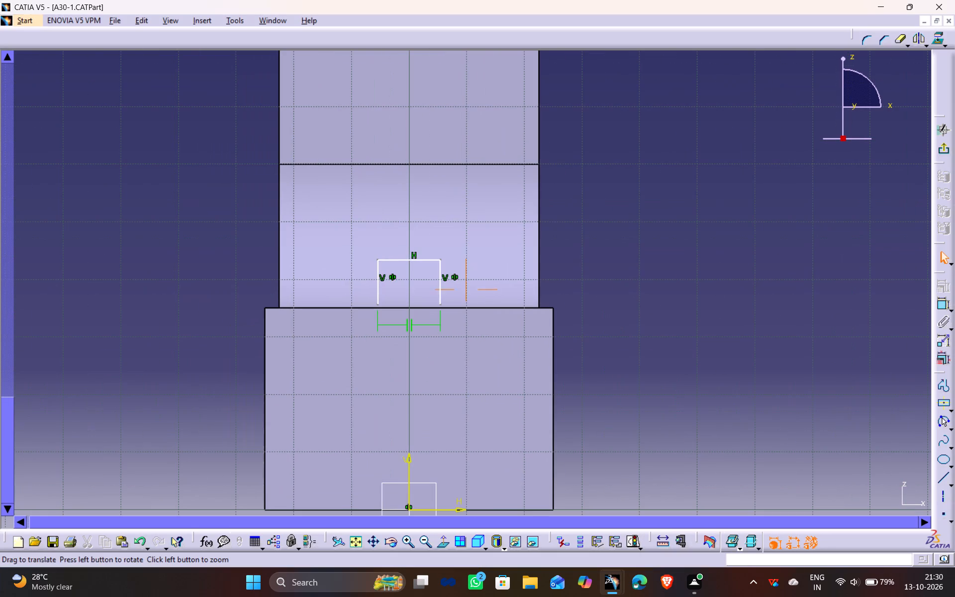
Make the lower endpoint of the profile's right vertical line coincident with the base block's top edge.
{"action": "middle_click_drag", "start_coordinate": [652, 239], "coordinate": [651, 240]}
{"action": "scroll", "coordinate": [652, 239], "scroll_direction": "down", "scroll_amount": 1}
{"action": "middle_click_drag", "start_coordinate": [516, 445], "coordinate": [493, 359], "text": "ctrl"}
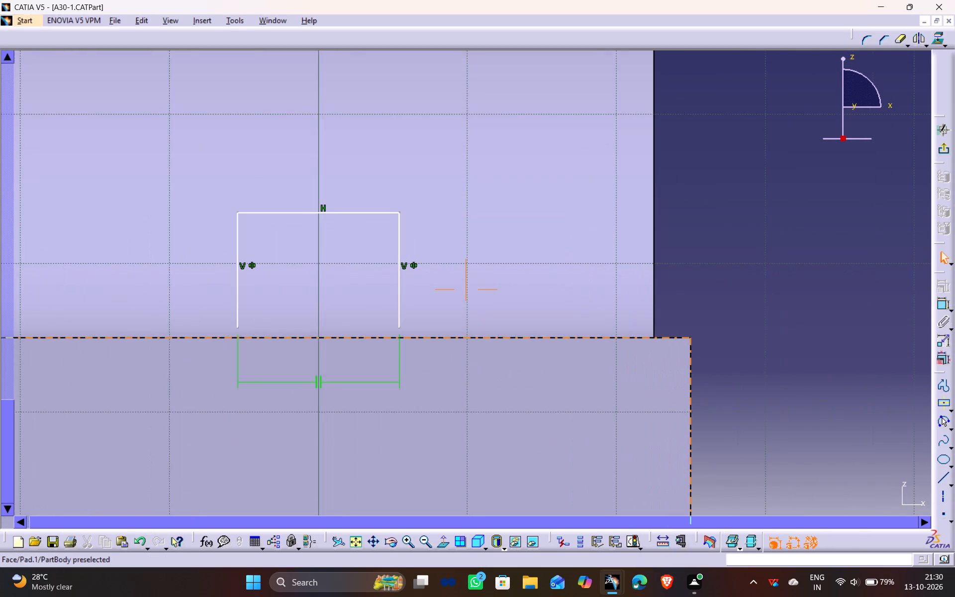
{"action": "middle_click_drag", "start_coordinate": [465, 351], "coordinate": [494, 357]}
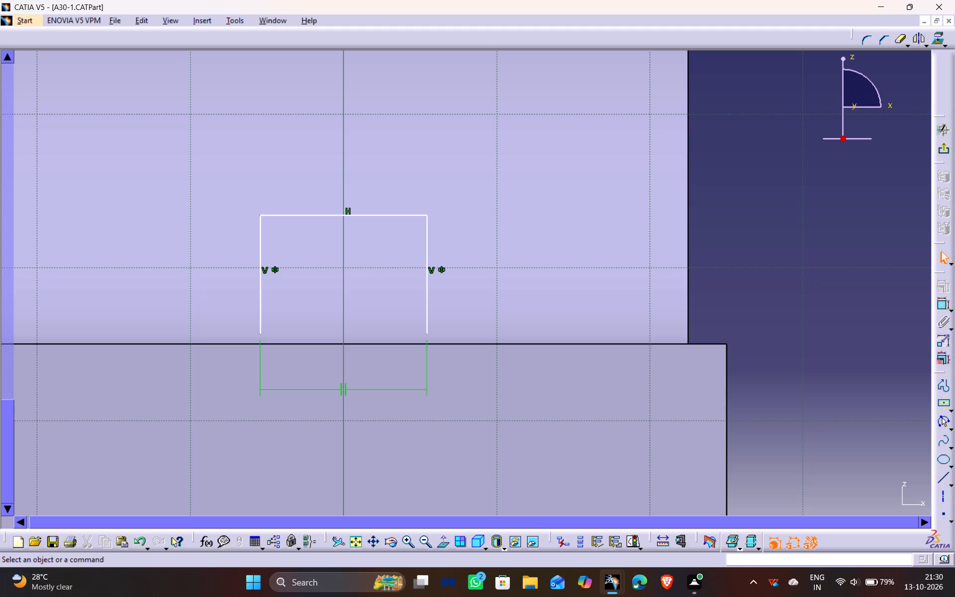
{"action": "left_click", "coordinate": [428, 334]}
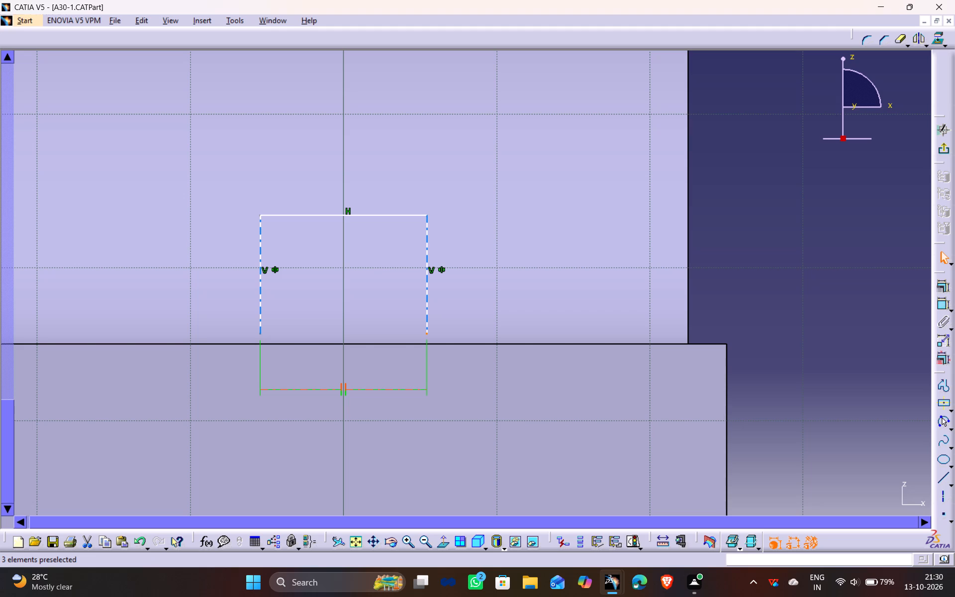
{"action": "left_click", "coordinate": [448, 344], "text": "ctrl"}
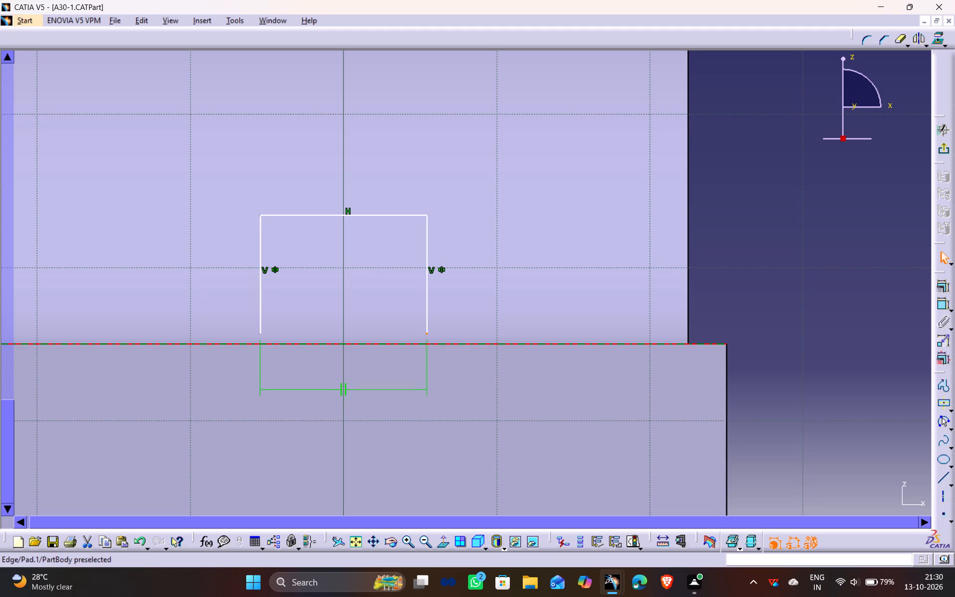
{"action": "left_click", "coordinate": [943, 287]}
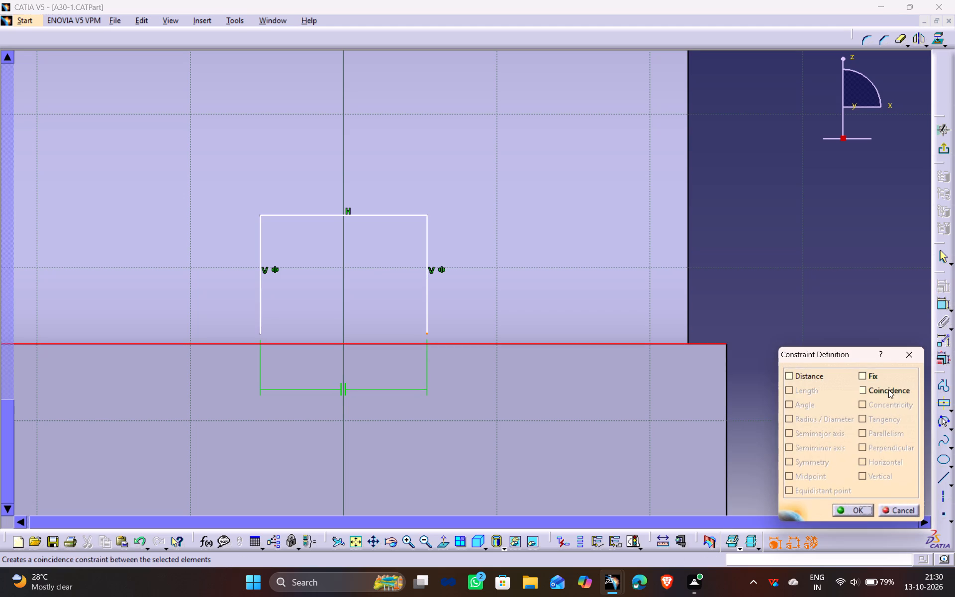
{"action": "left_click", "coordinate": [888, 390]}
{"action": "left_click", "coordinate": [861, 508]}
{"action": "left_click", "coordinate": [821, 293]}
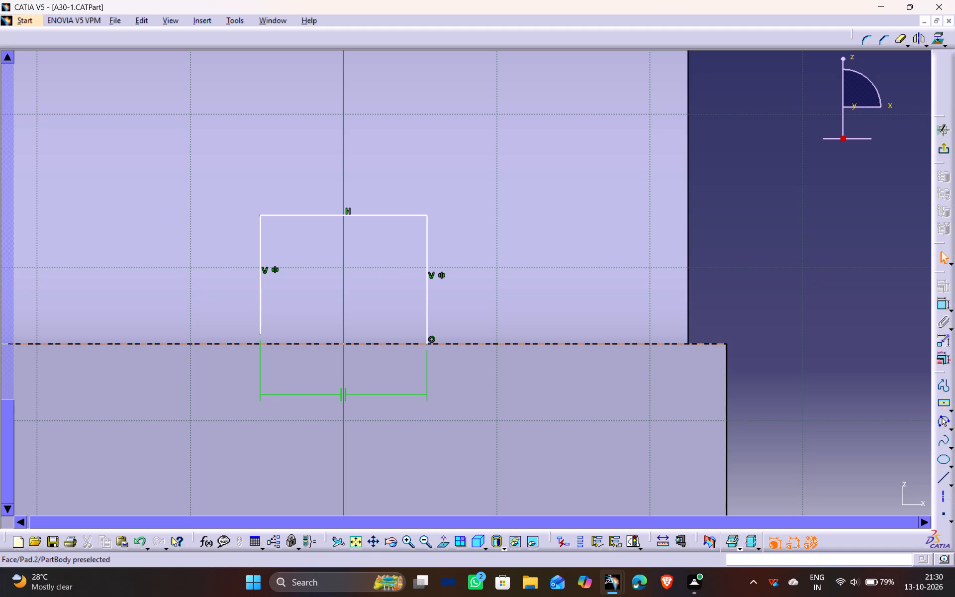
Make the lower endpoint of the profile's left vertical line coincident with the base block's top edge.
{"action": "left_click", "coordinate": [259, 333]}
{"action": "left_click", "coordinate": [274, 343], "text": "ctrl"}
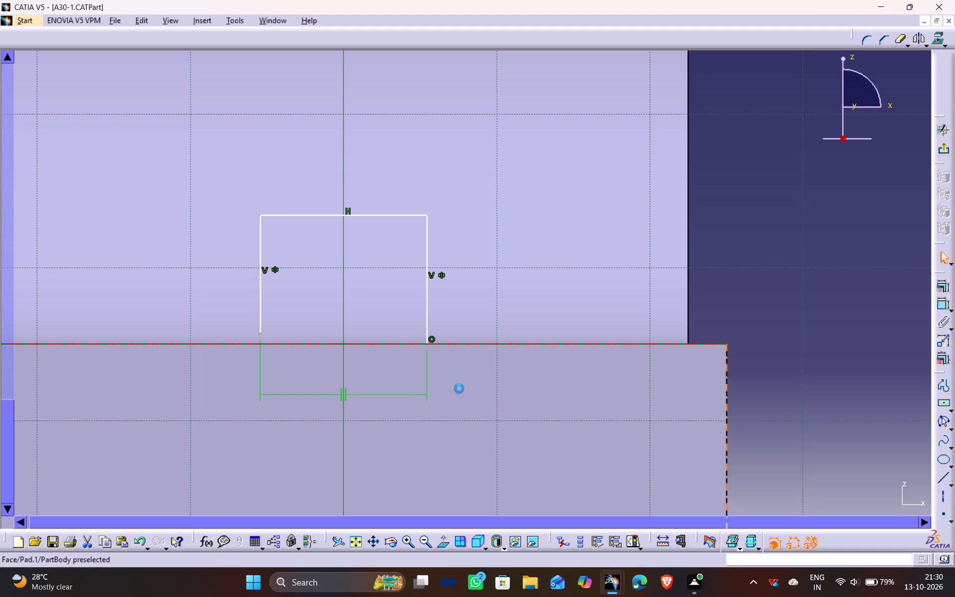
{"action": "left_click", "coordinate": [940, 286]}
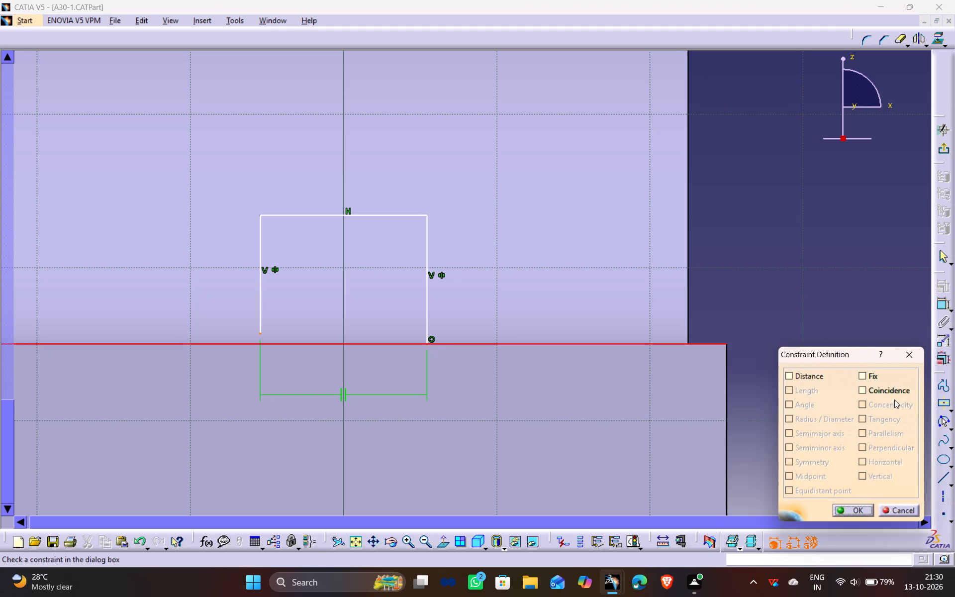
{"action": "left_click", "coordinate": [890, 394]}
{"action": "left_click", "coordinate": [865, 510]}
{"action": "left_click", "coordinate": [706, 333]}
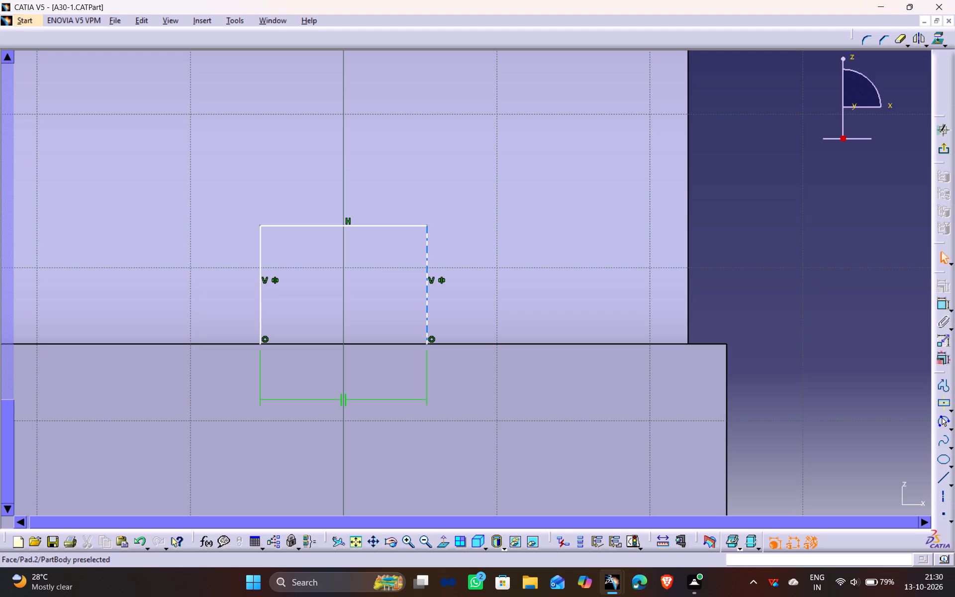
Dimension the distance between the profile's two vertical lines and set it to 10 mm.
{"action": "left_click", "coordinate": [953, 426]}
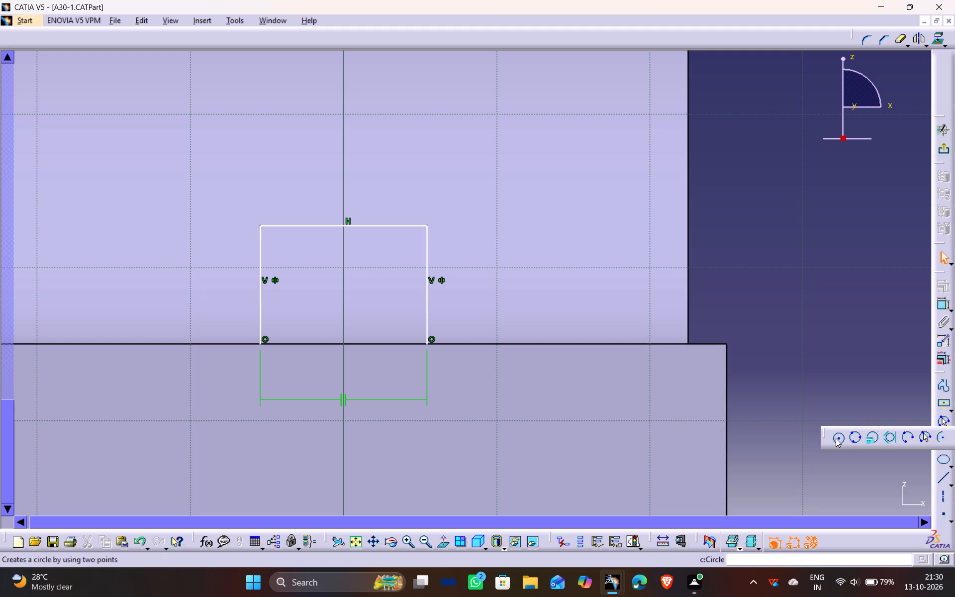
{"action": "left_click", "coordinate": [942, 307]}
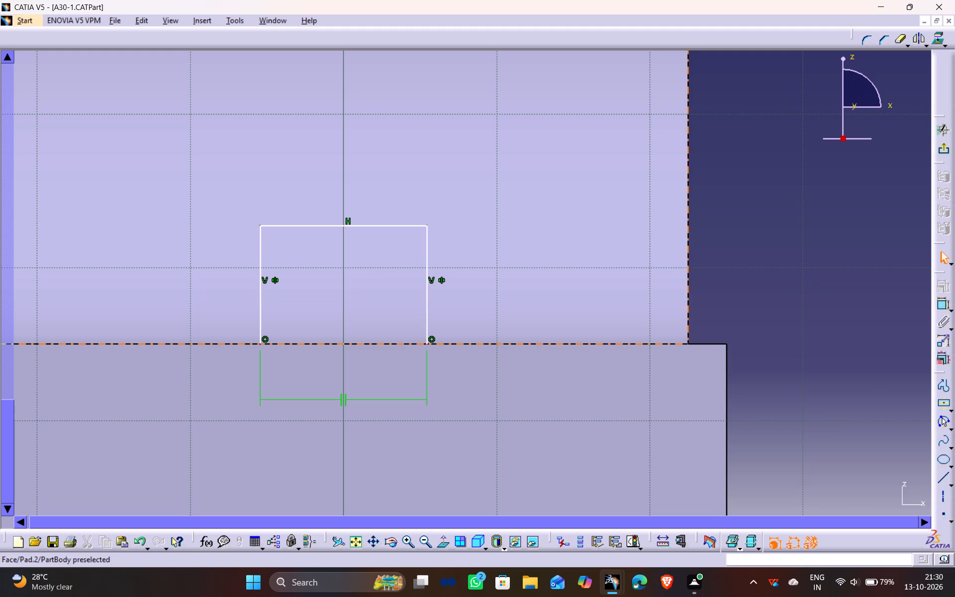
{"action": "left_click", "coordinate": [429, 293]}
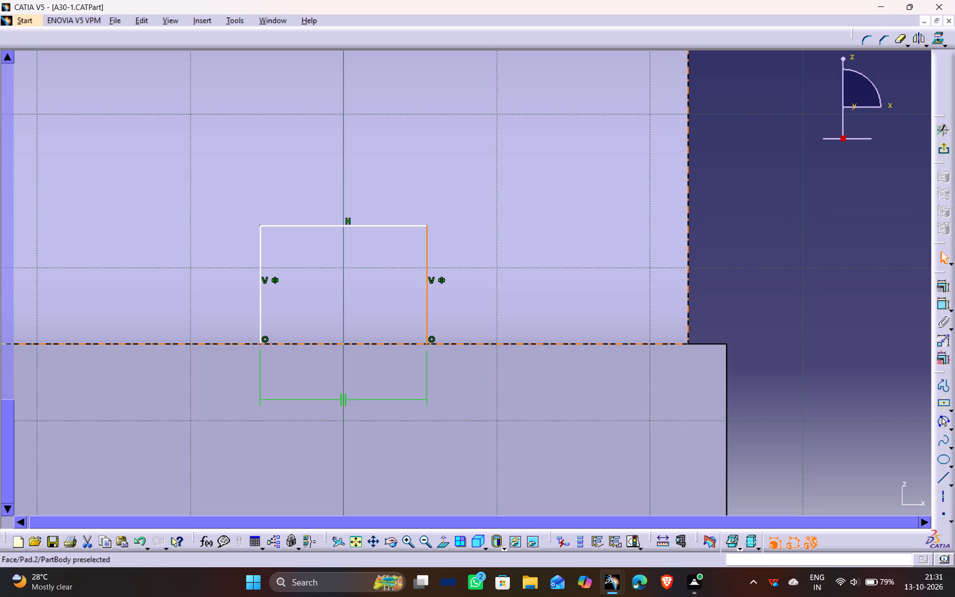
{"action": "left_click", "coordinate": [262, 305]}
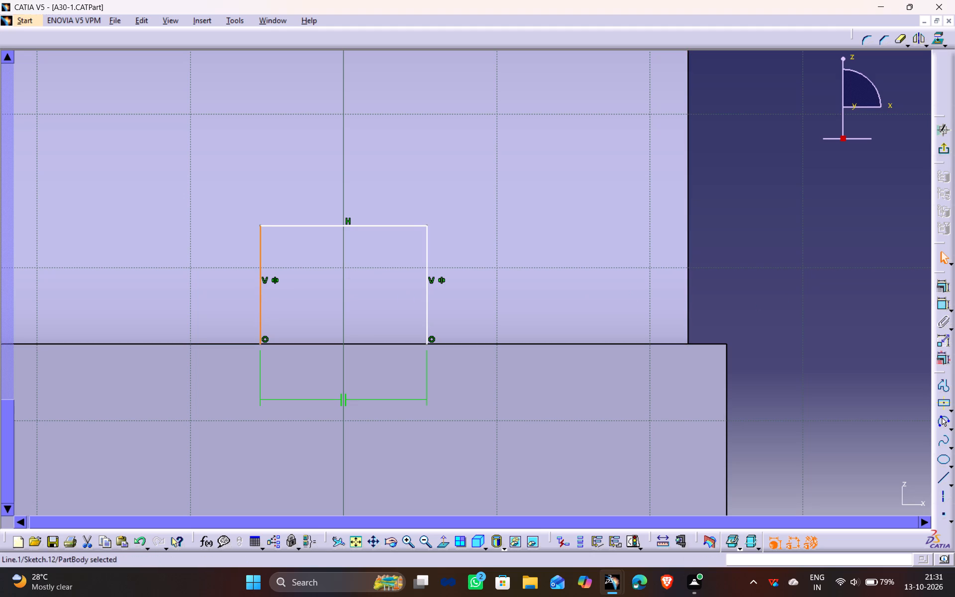
{"action": "left_click", "coordinate": [943, 306]}
{"action": "left_click", "coordinate": [426, 293]}
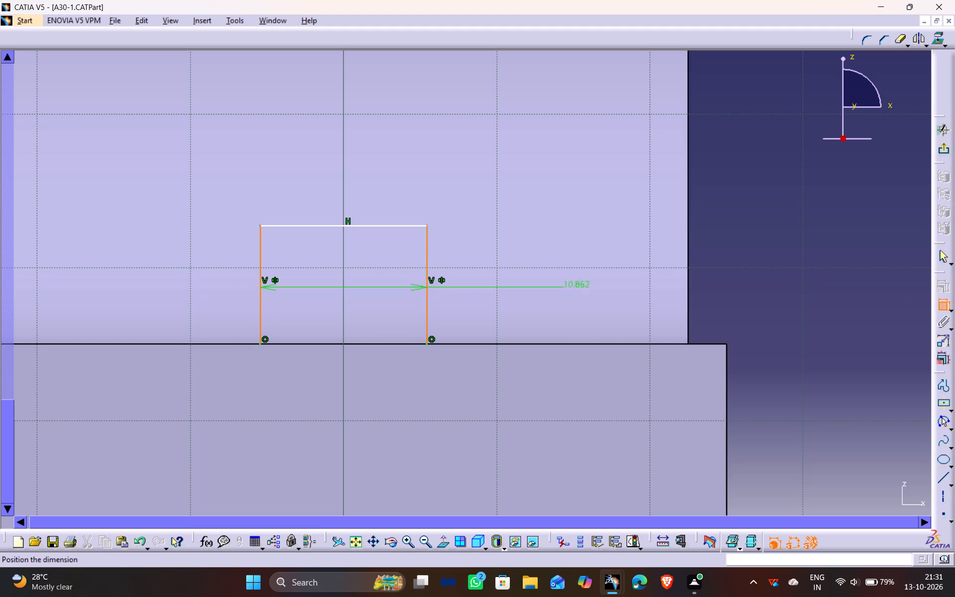
{"action": "left_click", "coordinate": [731, 288]}
{"action": "double_click", "coordinate": [732, 282]}
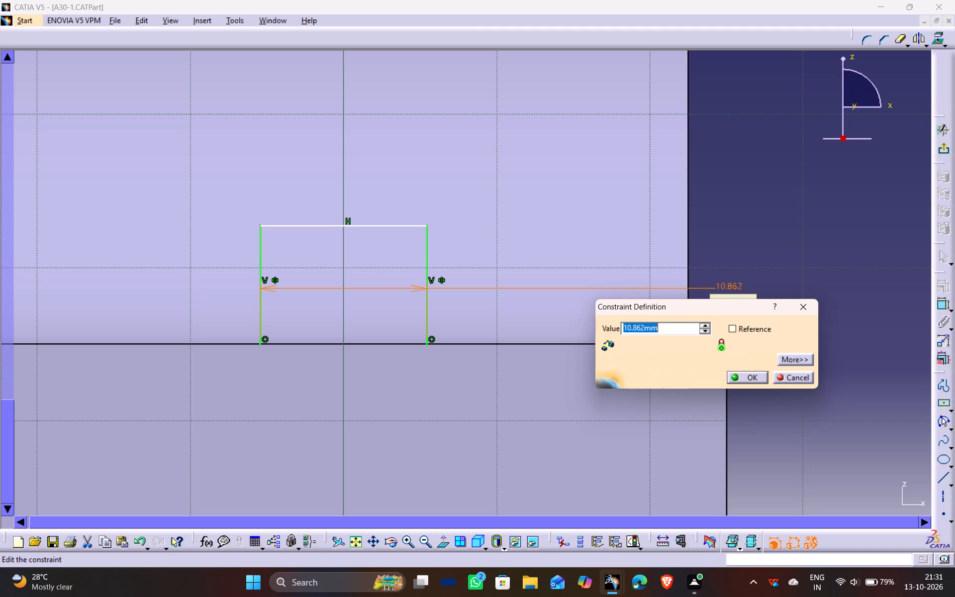
{"action": "key", "text": "1"}
{"action": "key", "text": "0"}
{"action": "key", "text": "Return"}
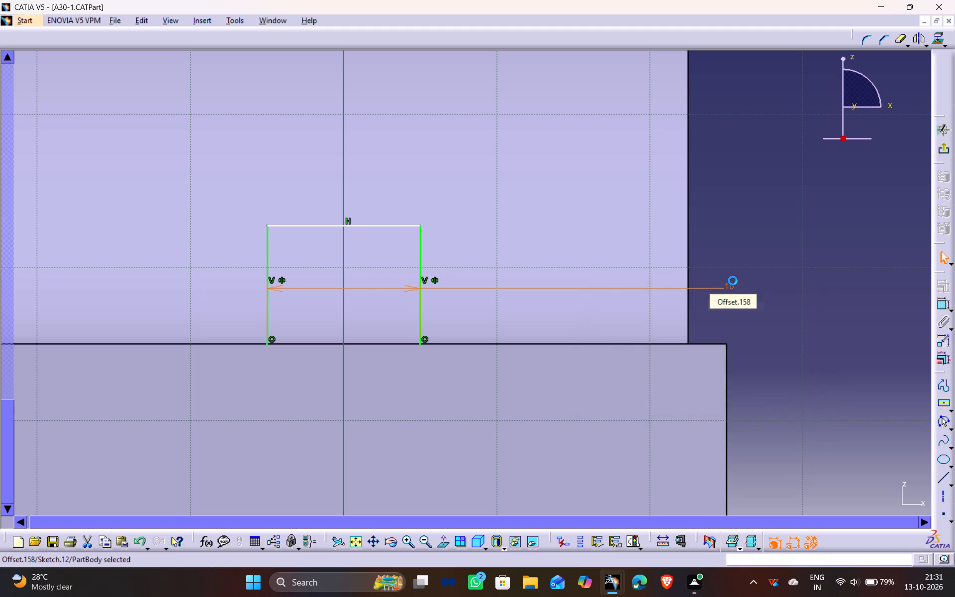
{"action": "left_click", "coordinate": [769, 206]}
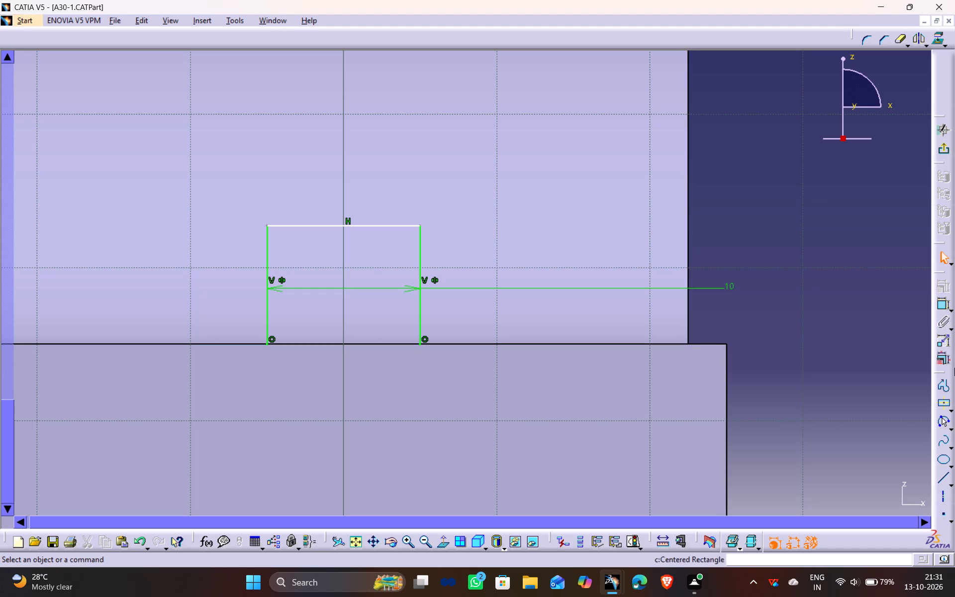
Sketch a circle about 10 mm in diameter, centred on the V axis just below the horizontal line and tangent to the right vertical line.
{"action": "left_click", "coordinate": [950, 426]}
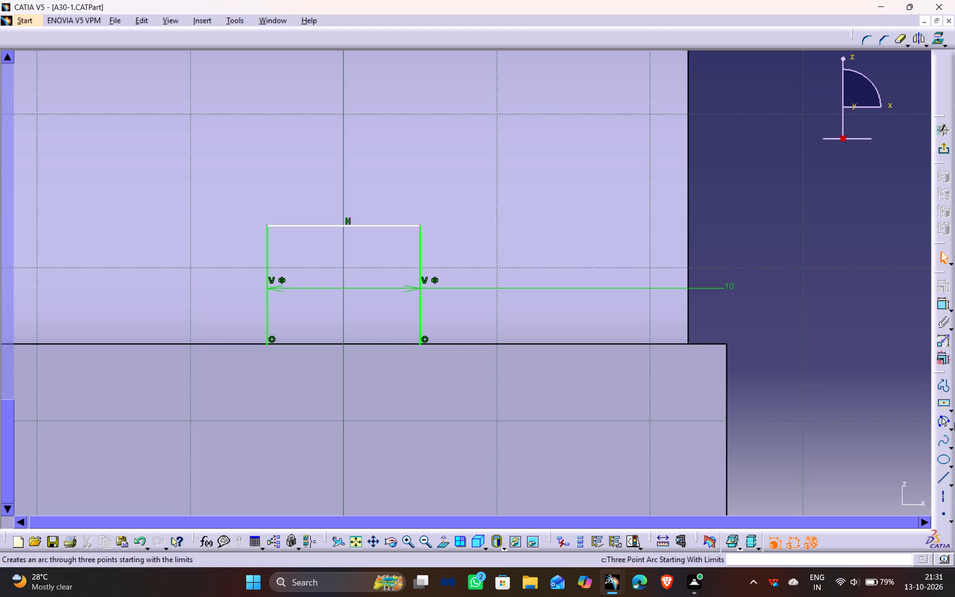
{"action": "left_click", "coordinate": [948, 427]}
{"action": "left_click", "coordinate": [950, 427]}
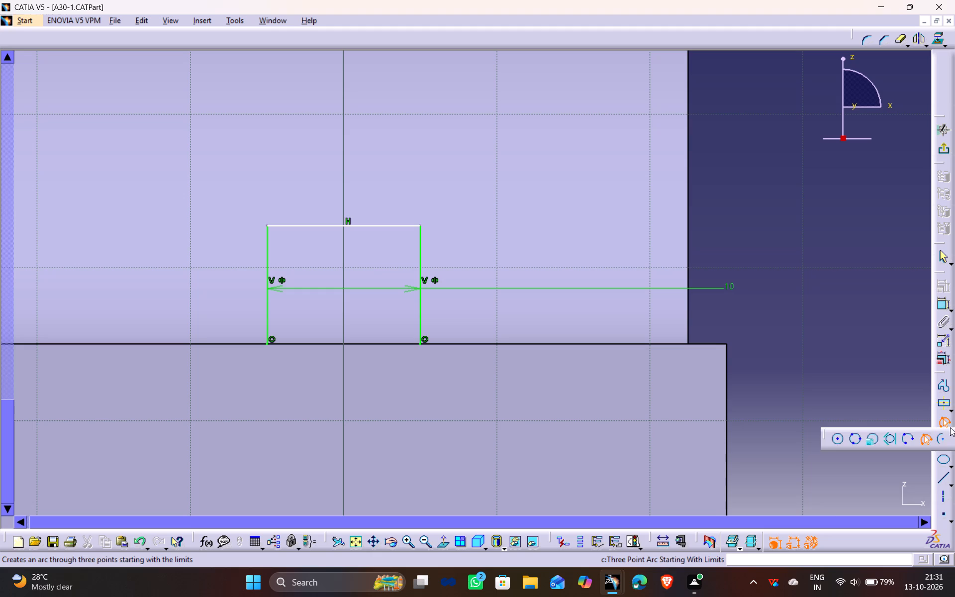
{"action": "left_click", "coordinate": [841, 439]}
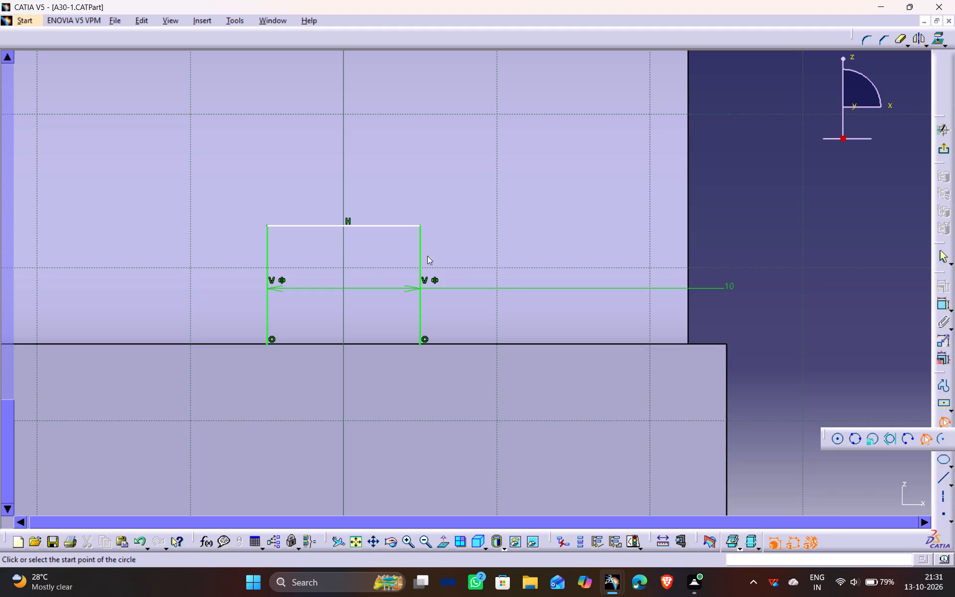
{"action": "left_click", "coordinate": [345, 243]}
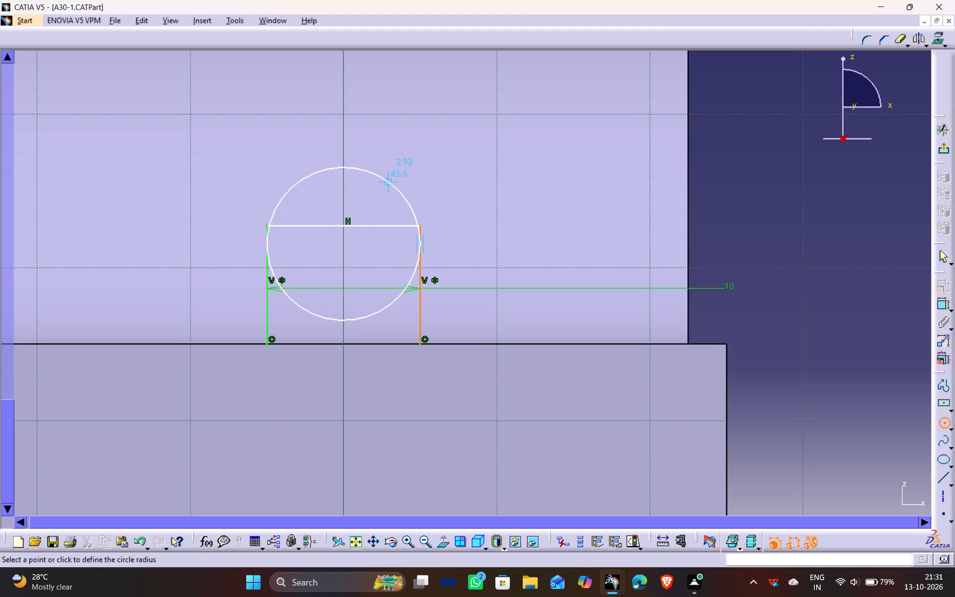
{"action": "left_click", "coordinate": [386, 185]}
{"action": "left_click", "coordinate": [823, 212]}
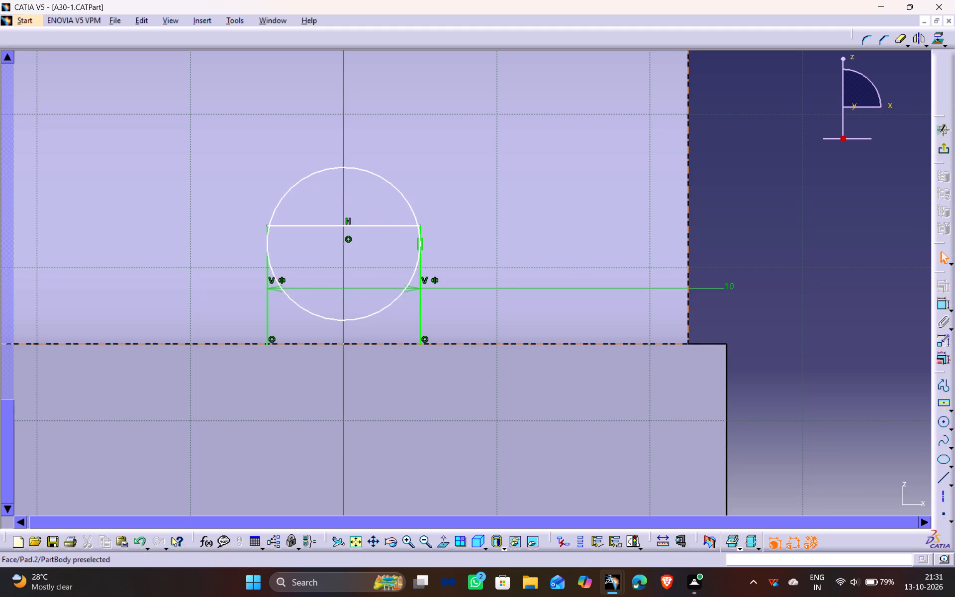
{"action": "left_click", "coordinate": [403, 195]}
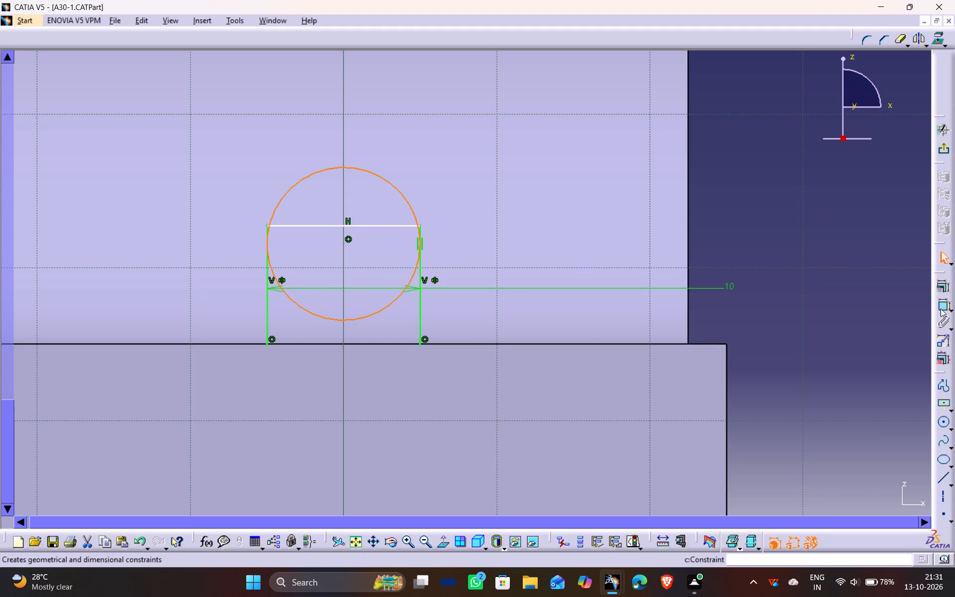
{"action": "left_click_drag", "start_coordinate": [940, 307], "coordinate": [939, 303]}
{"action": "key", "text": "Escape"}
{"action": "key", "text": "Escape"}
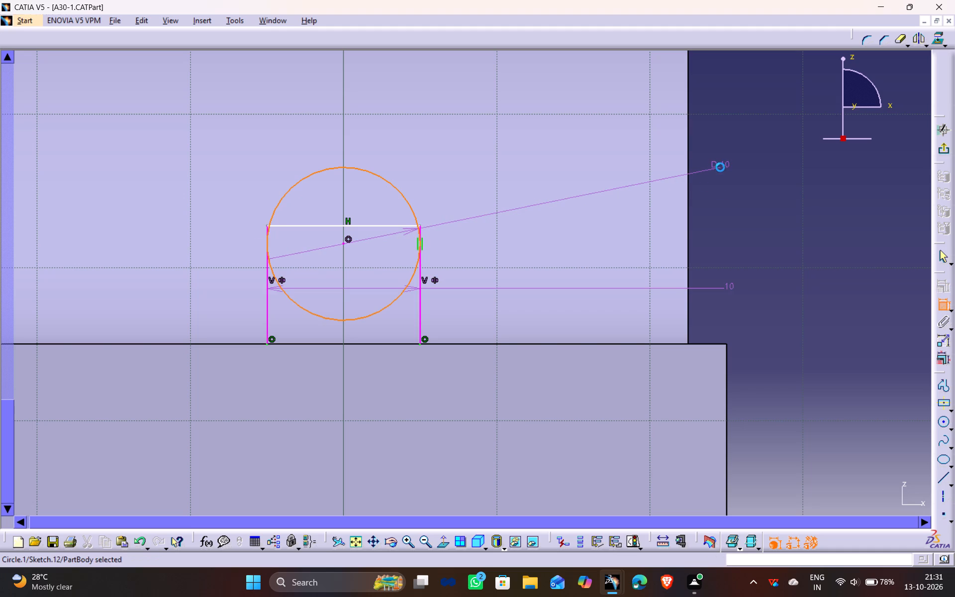
Delete the profile's horizontal line that crosses the circle.
{"action": "middle_click_drag", "start_coordinate": [386, 206], "coordinate": [388, 236]}
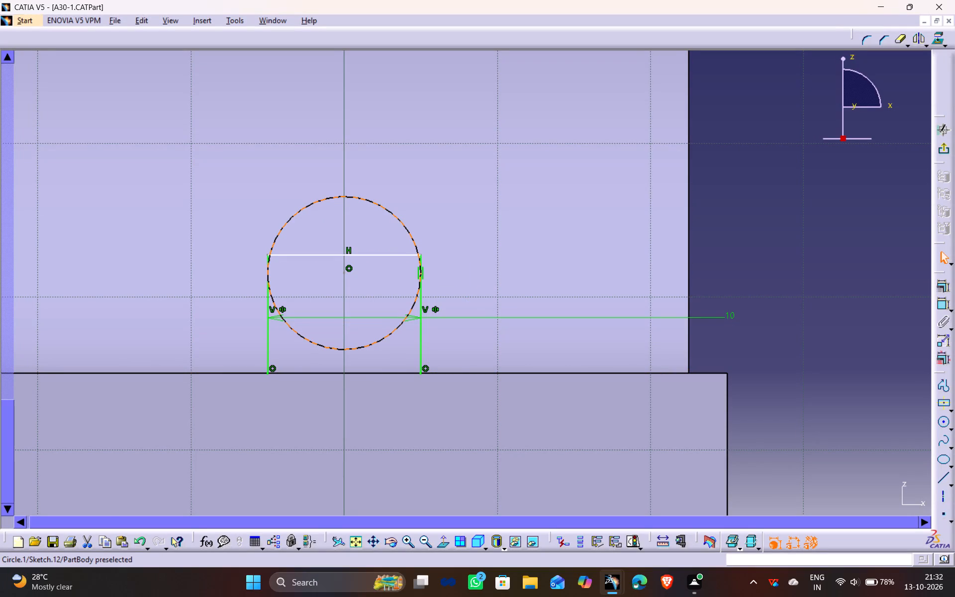
{"action": "left_click", "coordinate": [362, 256]}
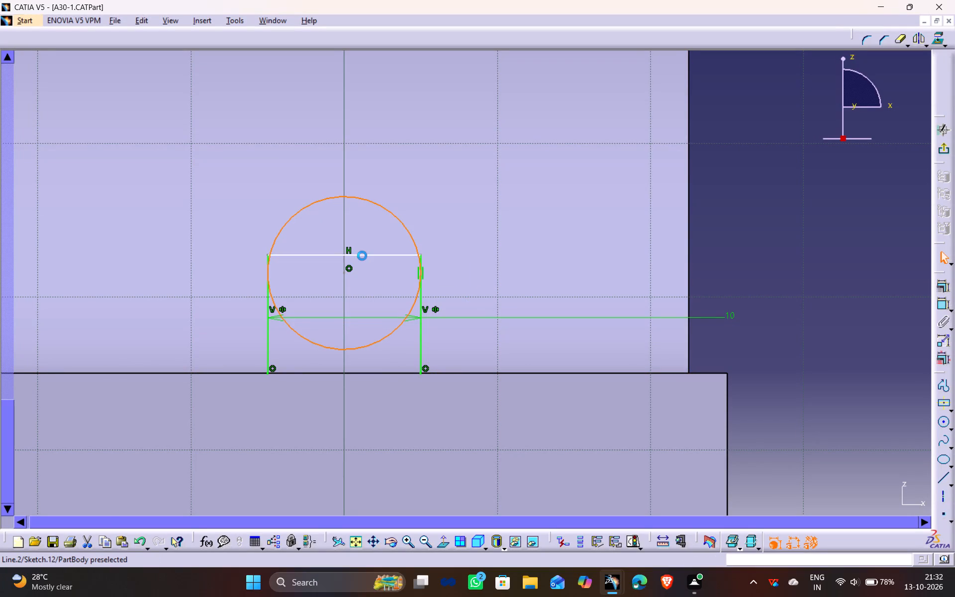
{"action": "key", "text": "Delete"}
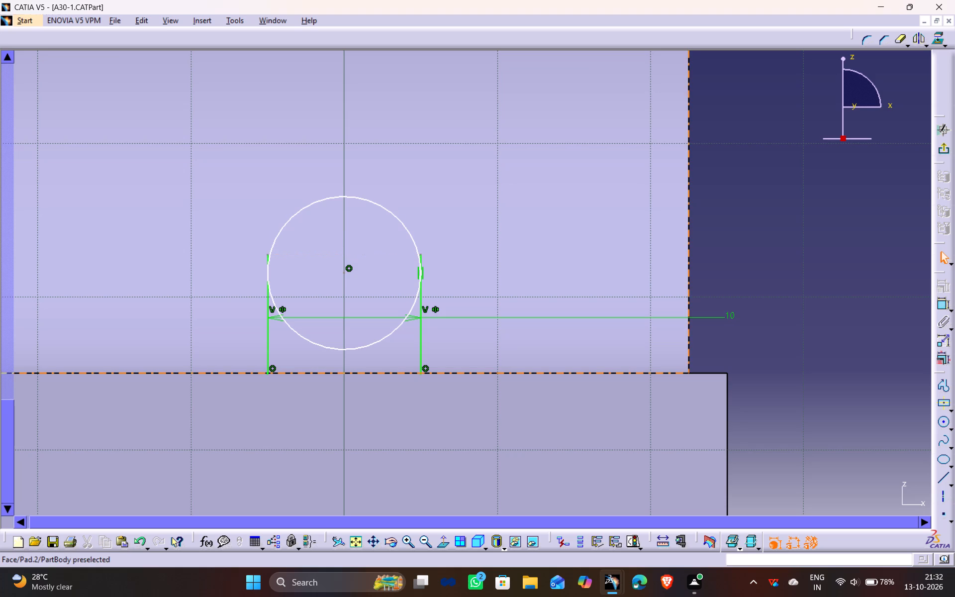
Dimension the circle's top from the base block's top edge and set the distance to 17 mm.
{"action": "left_click", "coordinate": [334, 195]}
{"action": "left_click", "coordinate": [940, 301]}
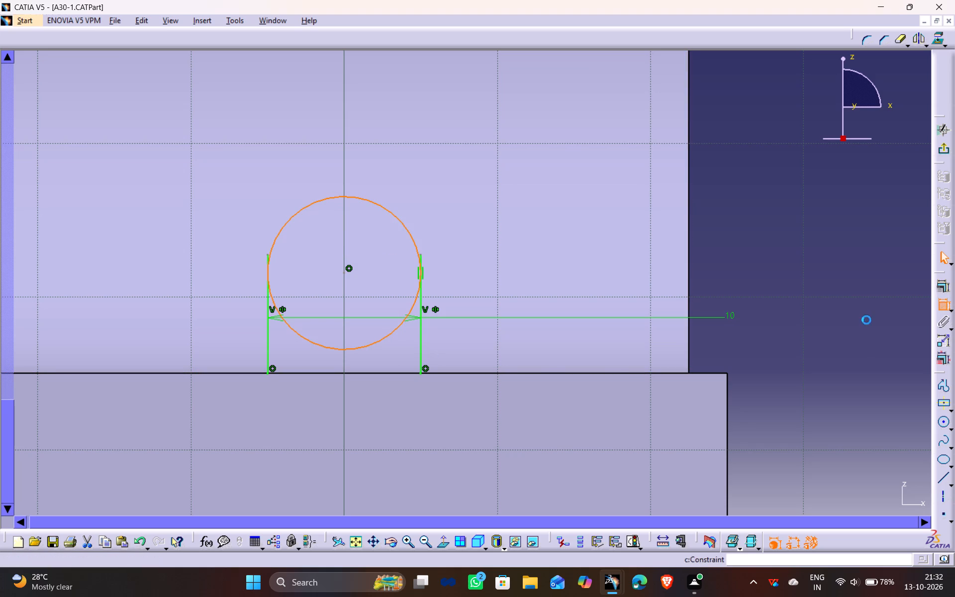
{"action": "left_click", "coordinate": [562, 373]}
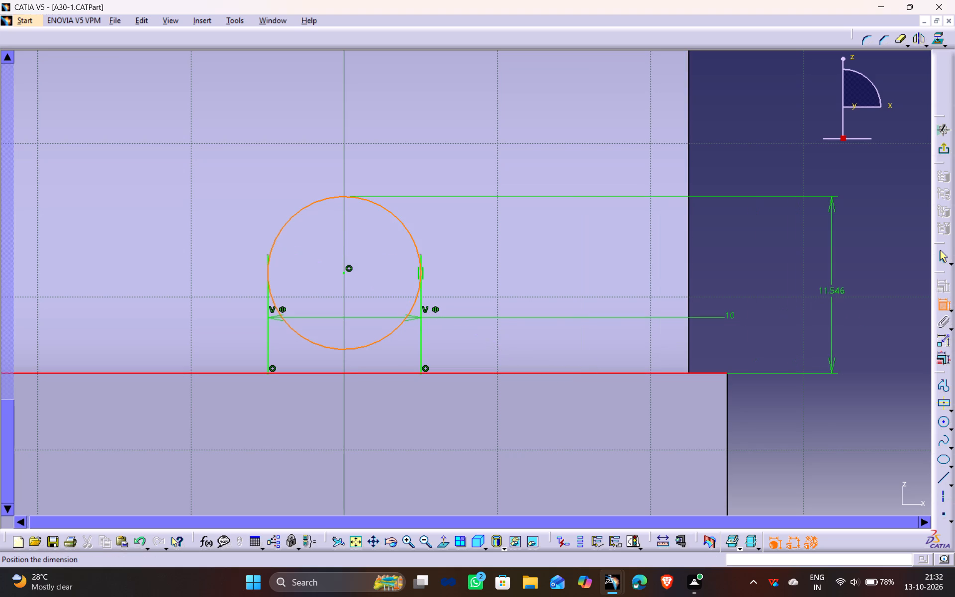
{"action": "left_click", "coordinate": [832, 292]}
{"action": "double_click", "coordinate": [838, 289]}
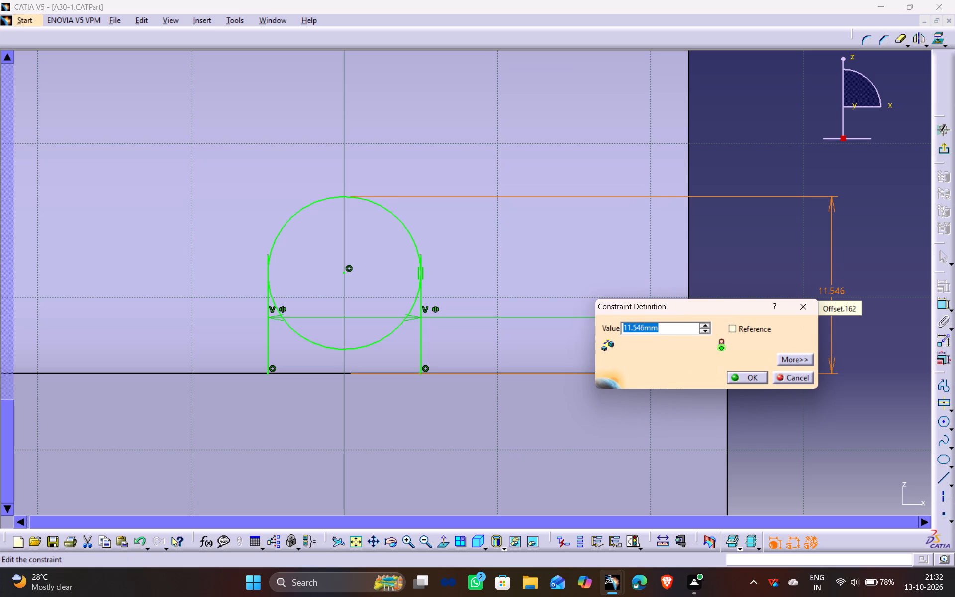
{"action": "type", "text": "17"}
{"action": "key", "text": "Return"}
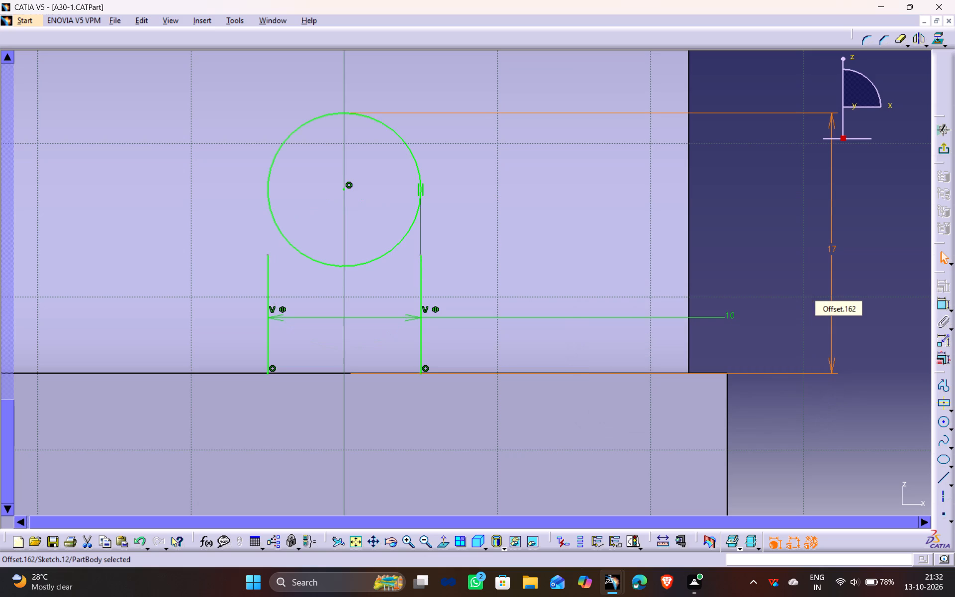
{"action": "left_click", "coordinate": [744, 162]}
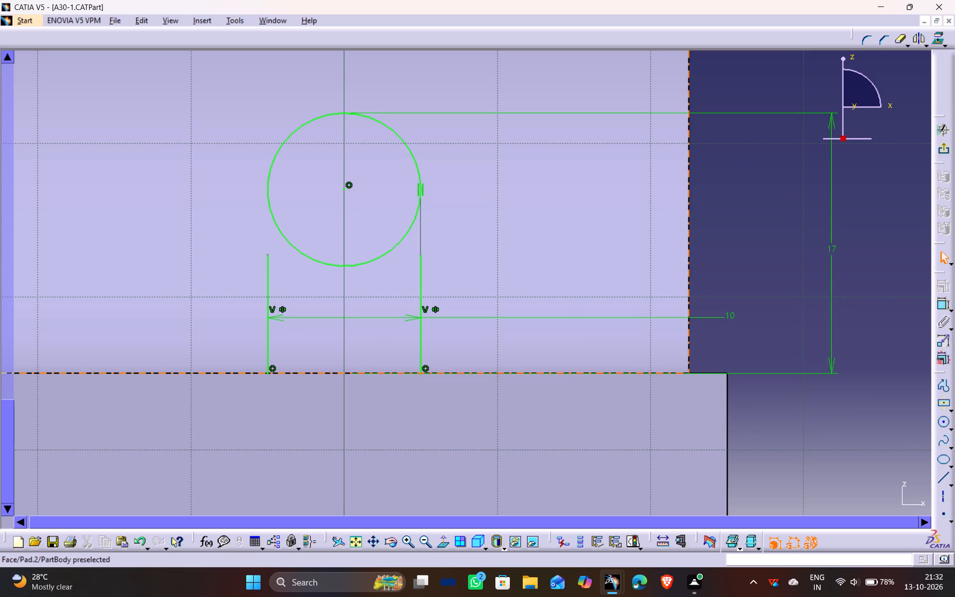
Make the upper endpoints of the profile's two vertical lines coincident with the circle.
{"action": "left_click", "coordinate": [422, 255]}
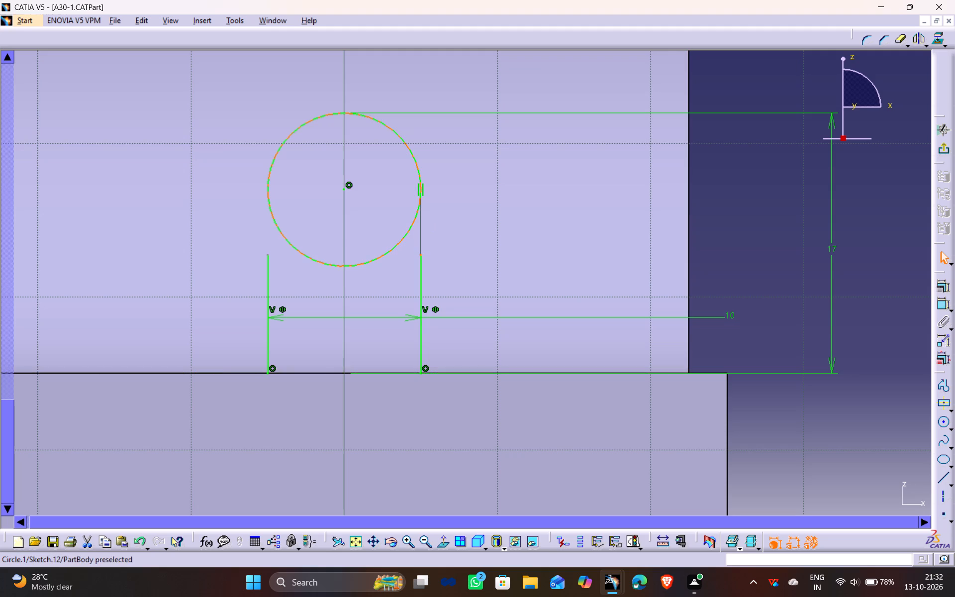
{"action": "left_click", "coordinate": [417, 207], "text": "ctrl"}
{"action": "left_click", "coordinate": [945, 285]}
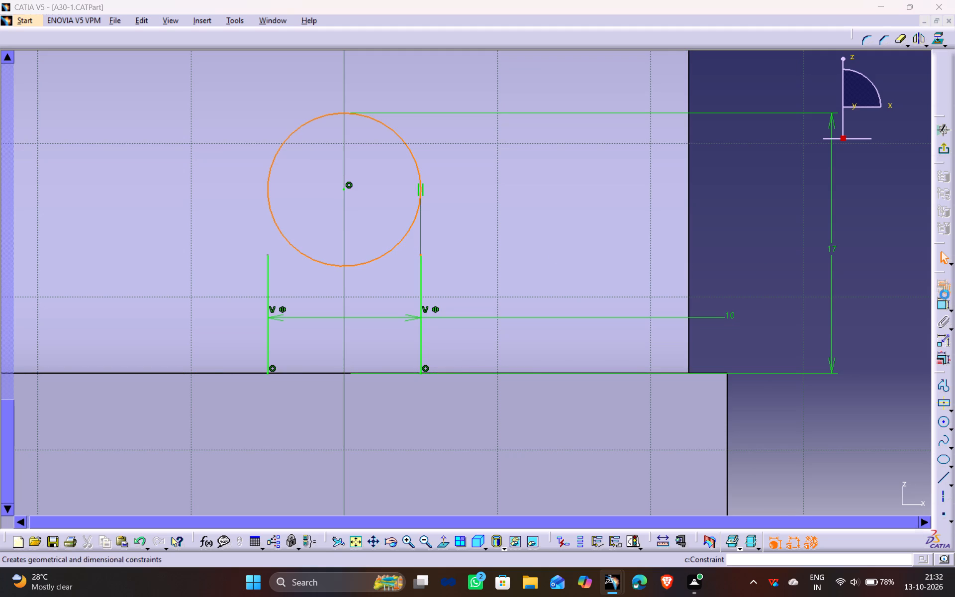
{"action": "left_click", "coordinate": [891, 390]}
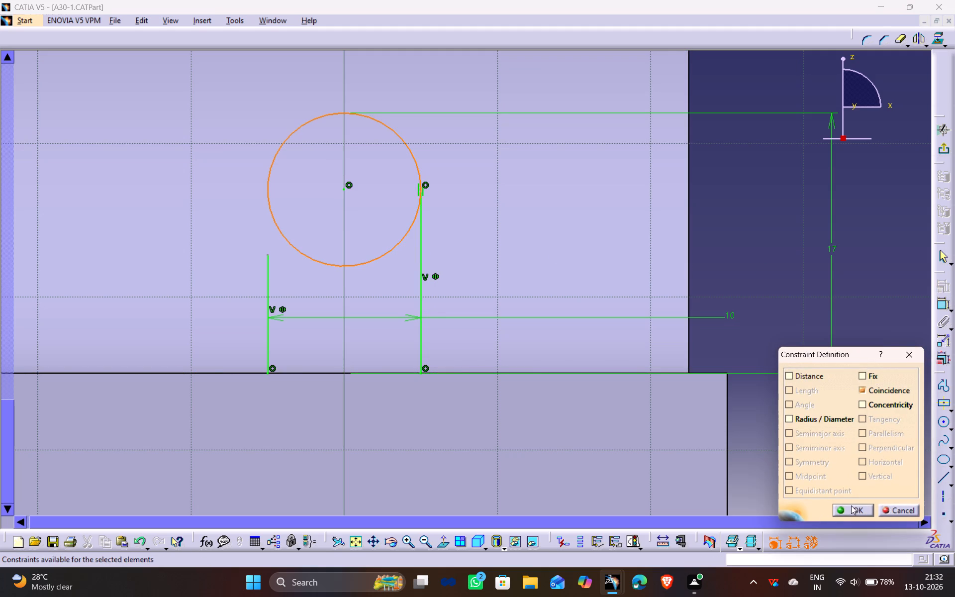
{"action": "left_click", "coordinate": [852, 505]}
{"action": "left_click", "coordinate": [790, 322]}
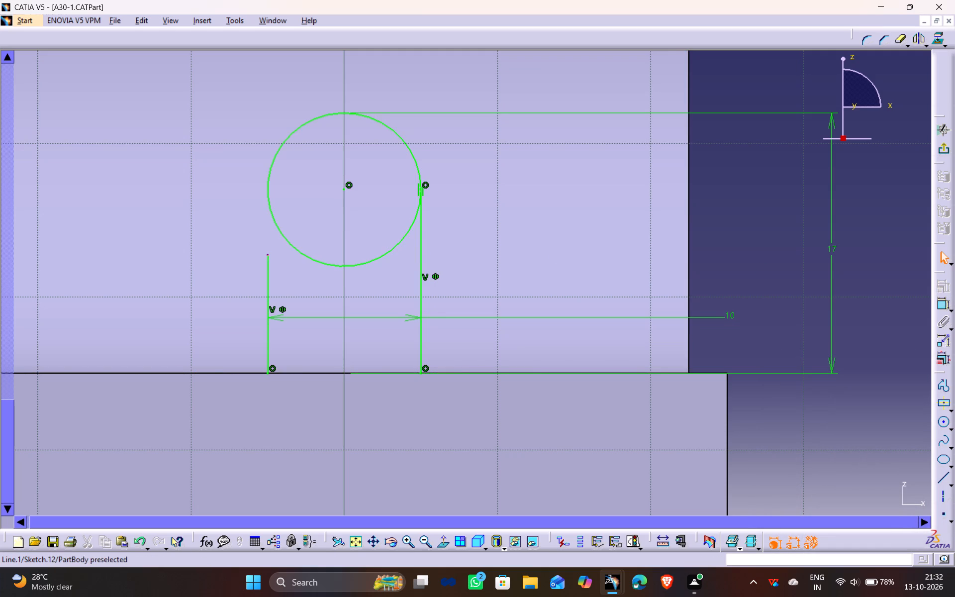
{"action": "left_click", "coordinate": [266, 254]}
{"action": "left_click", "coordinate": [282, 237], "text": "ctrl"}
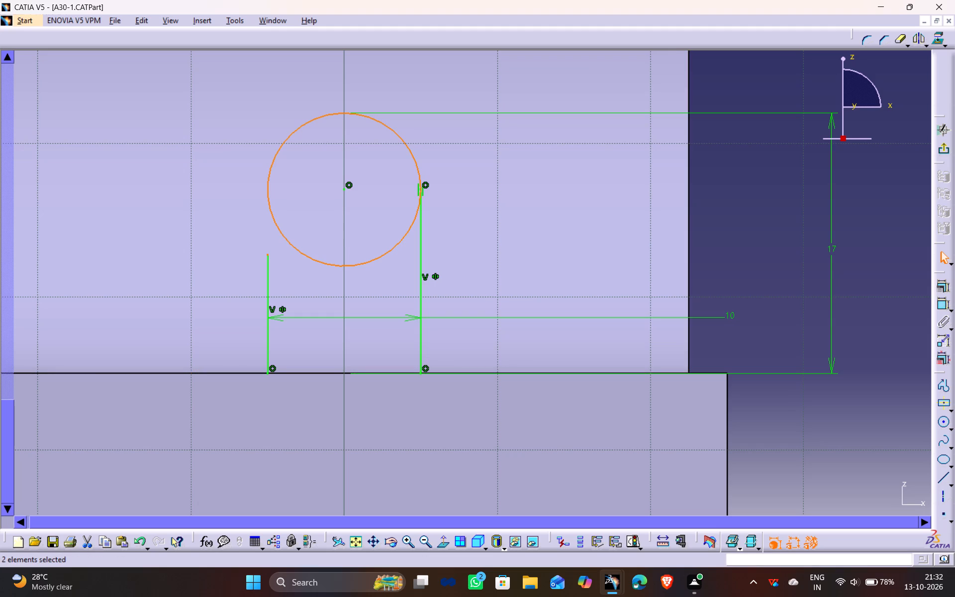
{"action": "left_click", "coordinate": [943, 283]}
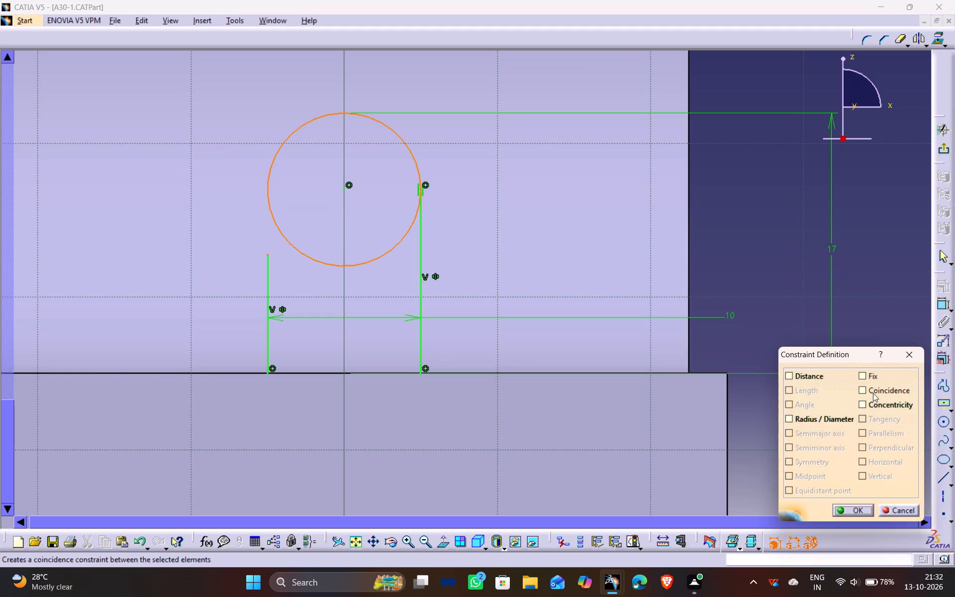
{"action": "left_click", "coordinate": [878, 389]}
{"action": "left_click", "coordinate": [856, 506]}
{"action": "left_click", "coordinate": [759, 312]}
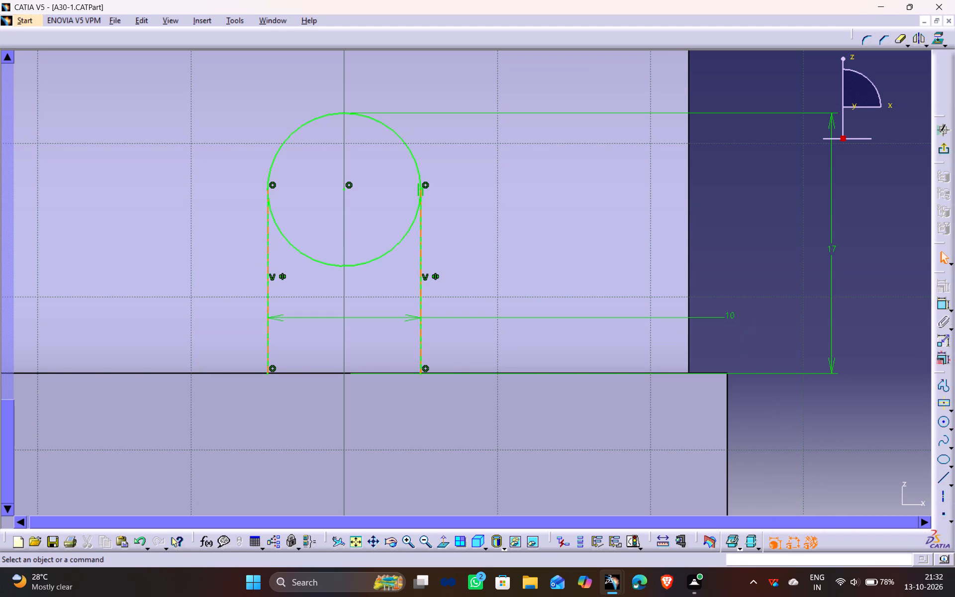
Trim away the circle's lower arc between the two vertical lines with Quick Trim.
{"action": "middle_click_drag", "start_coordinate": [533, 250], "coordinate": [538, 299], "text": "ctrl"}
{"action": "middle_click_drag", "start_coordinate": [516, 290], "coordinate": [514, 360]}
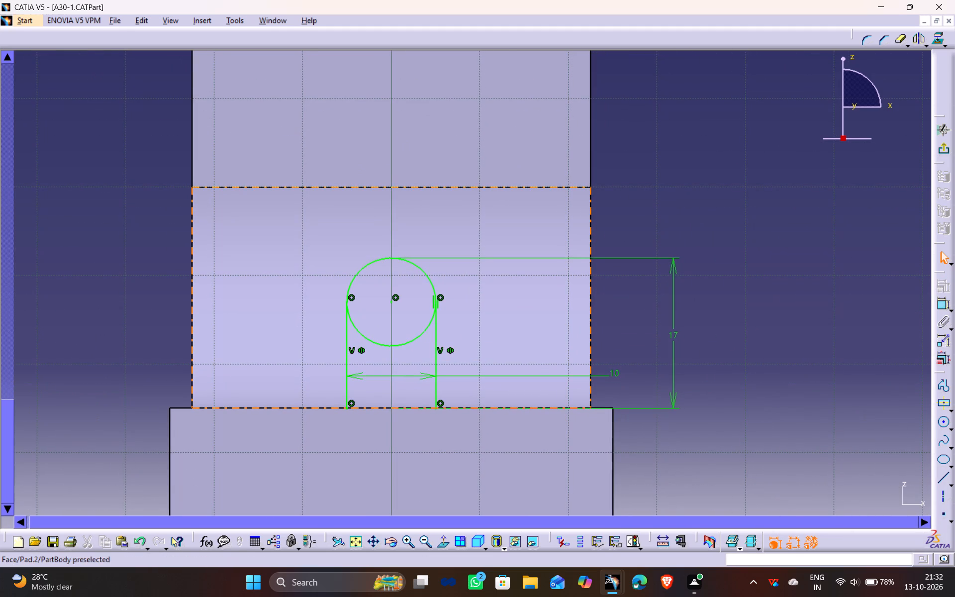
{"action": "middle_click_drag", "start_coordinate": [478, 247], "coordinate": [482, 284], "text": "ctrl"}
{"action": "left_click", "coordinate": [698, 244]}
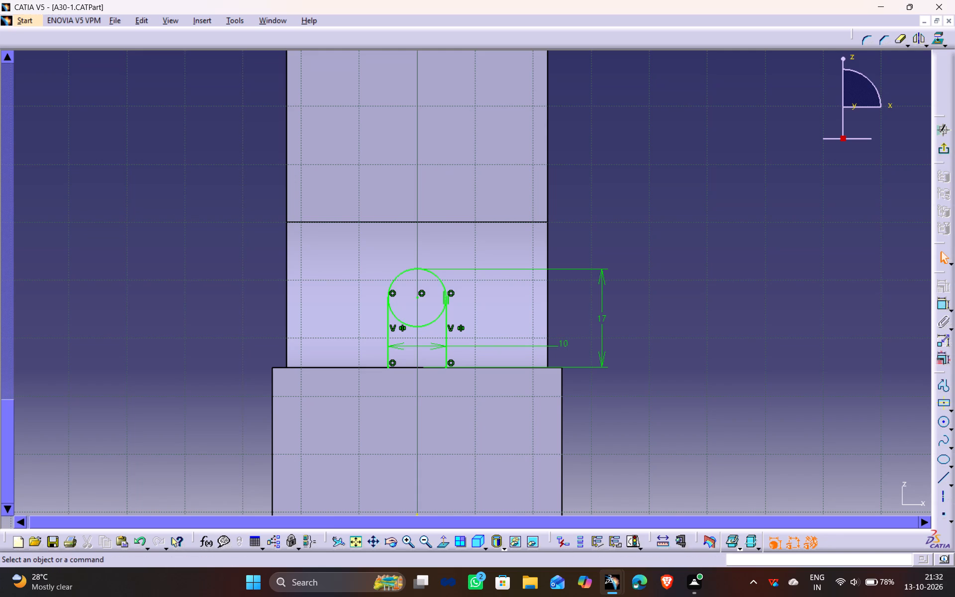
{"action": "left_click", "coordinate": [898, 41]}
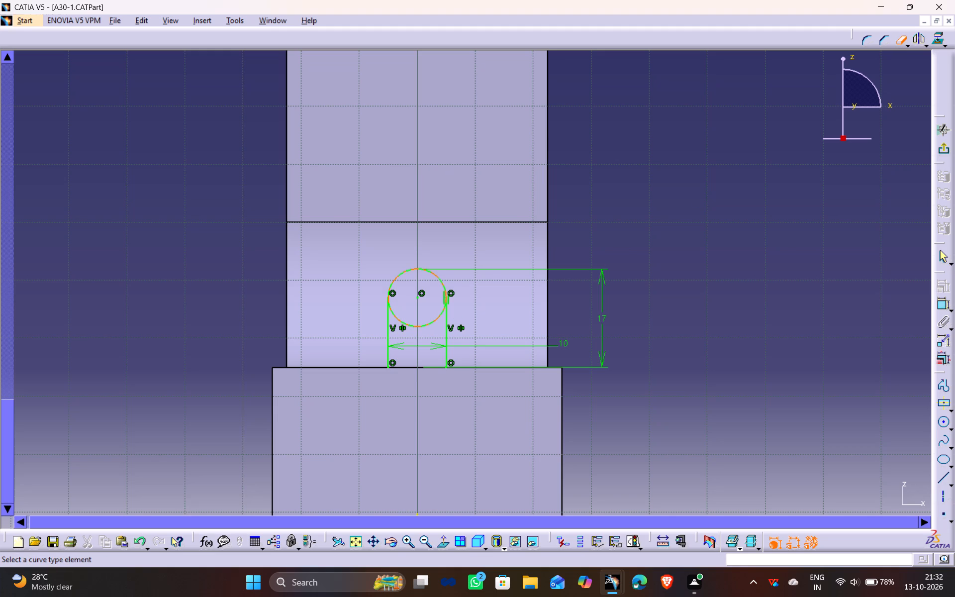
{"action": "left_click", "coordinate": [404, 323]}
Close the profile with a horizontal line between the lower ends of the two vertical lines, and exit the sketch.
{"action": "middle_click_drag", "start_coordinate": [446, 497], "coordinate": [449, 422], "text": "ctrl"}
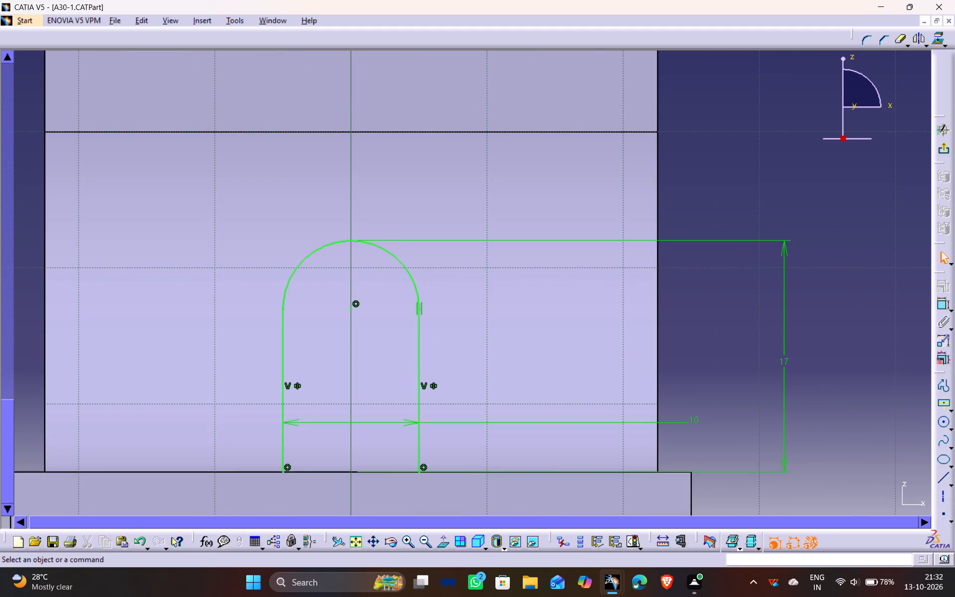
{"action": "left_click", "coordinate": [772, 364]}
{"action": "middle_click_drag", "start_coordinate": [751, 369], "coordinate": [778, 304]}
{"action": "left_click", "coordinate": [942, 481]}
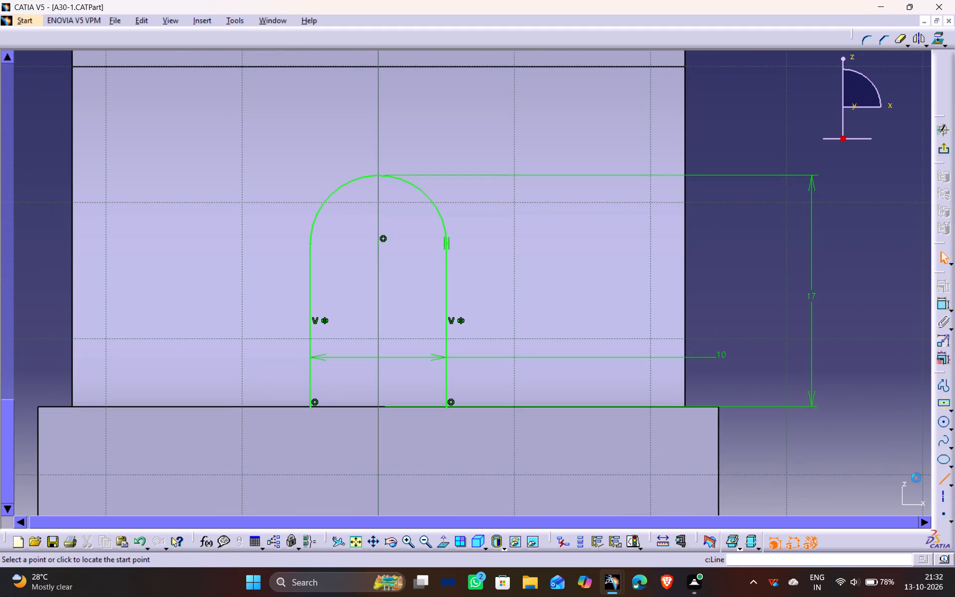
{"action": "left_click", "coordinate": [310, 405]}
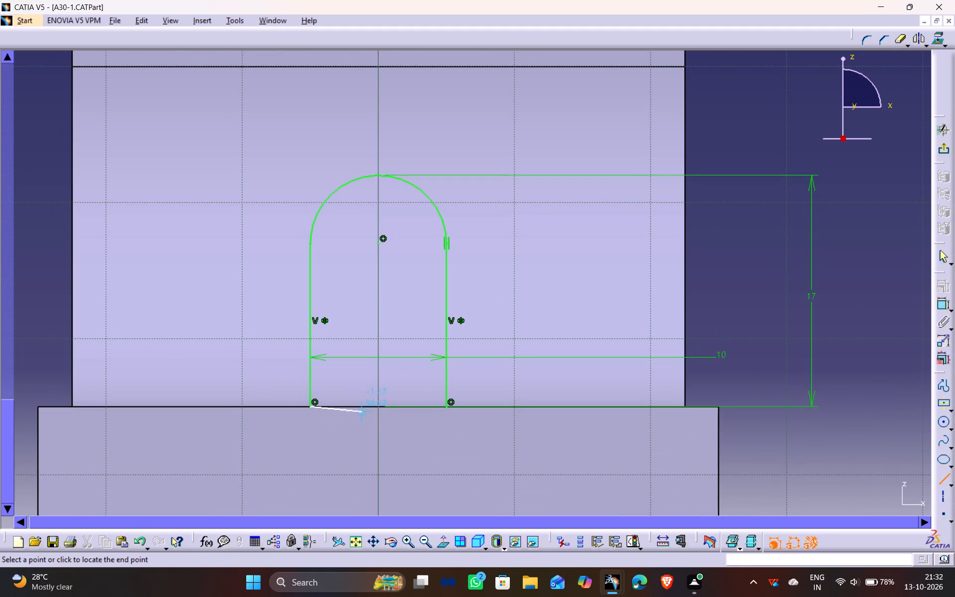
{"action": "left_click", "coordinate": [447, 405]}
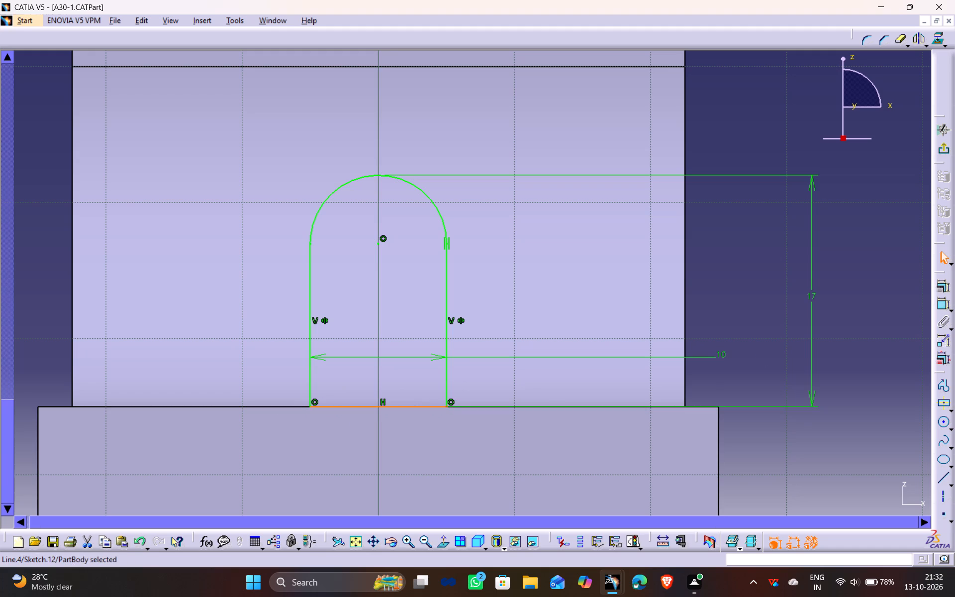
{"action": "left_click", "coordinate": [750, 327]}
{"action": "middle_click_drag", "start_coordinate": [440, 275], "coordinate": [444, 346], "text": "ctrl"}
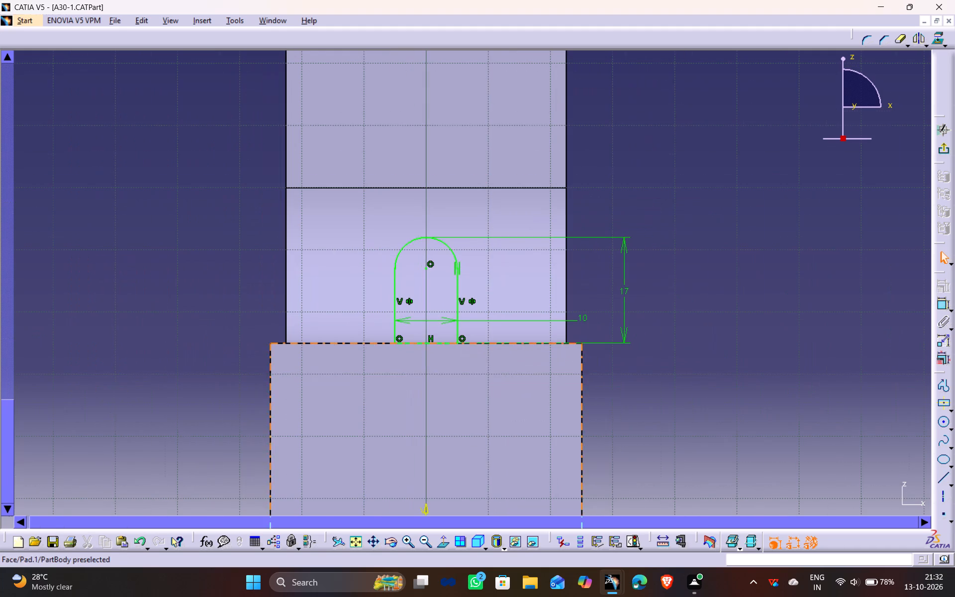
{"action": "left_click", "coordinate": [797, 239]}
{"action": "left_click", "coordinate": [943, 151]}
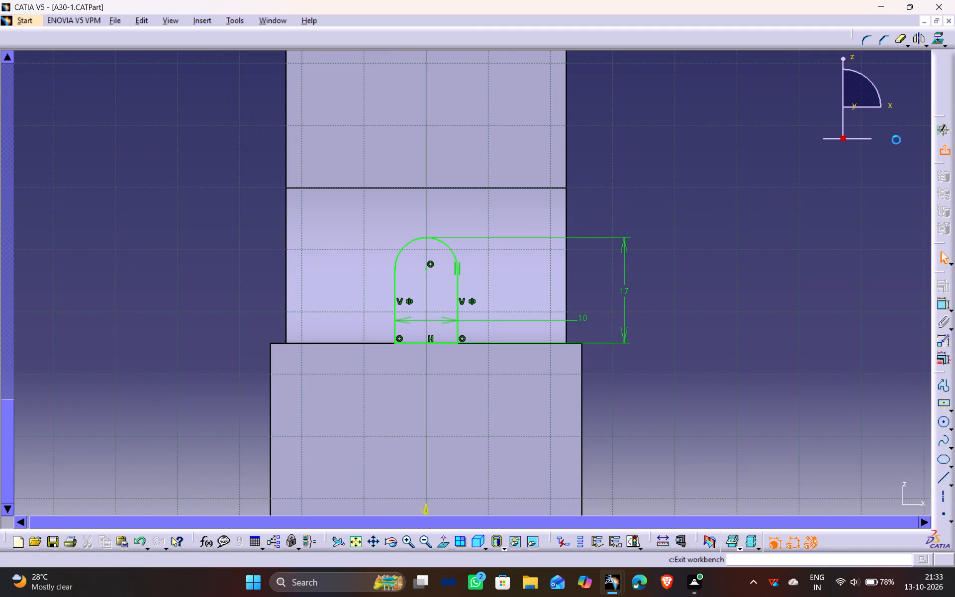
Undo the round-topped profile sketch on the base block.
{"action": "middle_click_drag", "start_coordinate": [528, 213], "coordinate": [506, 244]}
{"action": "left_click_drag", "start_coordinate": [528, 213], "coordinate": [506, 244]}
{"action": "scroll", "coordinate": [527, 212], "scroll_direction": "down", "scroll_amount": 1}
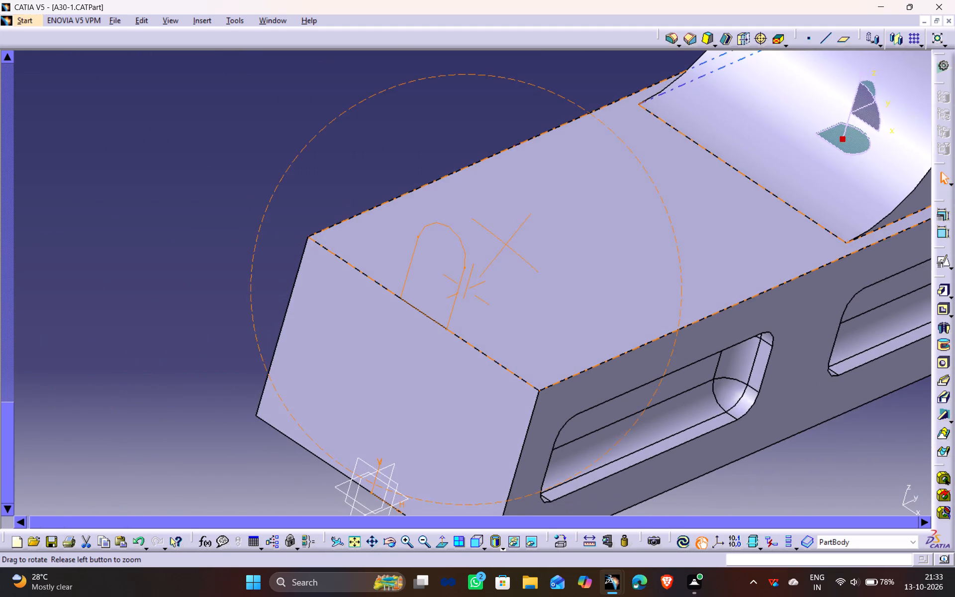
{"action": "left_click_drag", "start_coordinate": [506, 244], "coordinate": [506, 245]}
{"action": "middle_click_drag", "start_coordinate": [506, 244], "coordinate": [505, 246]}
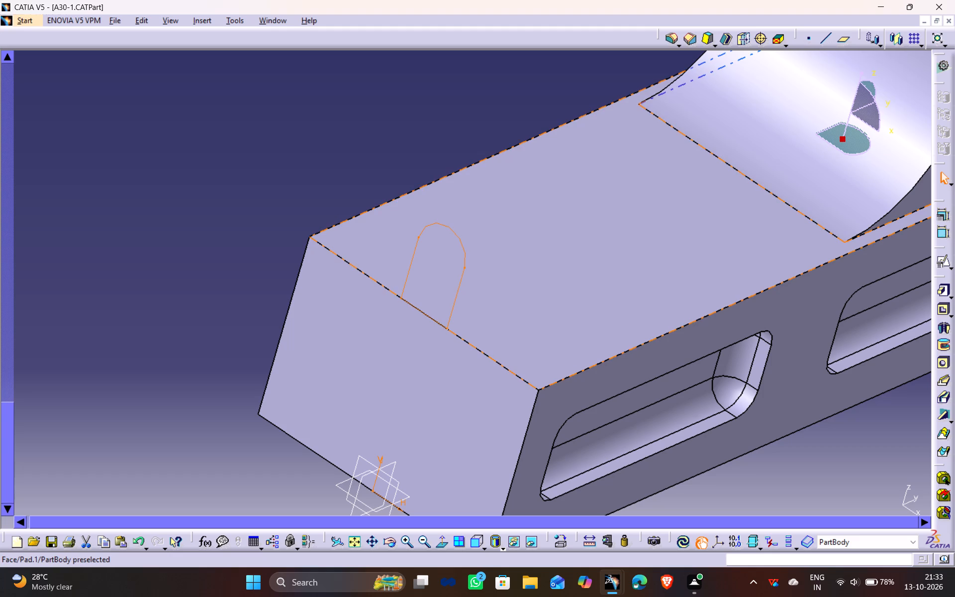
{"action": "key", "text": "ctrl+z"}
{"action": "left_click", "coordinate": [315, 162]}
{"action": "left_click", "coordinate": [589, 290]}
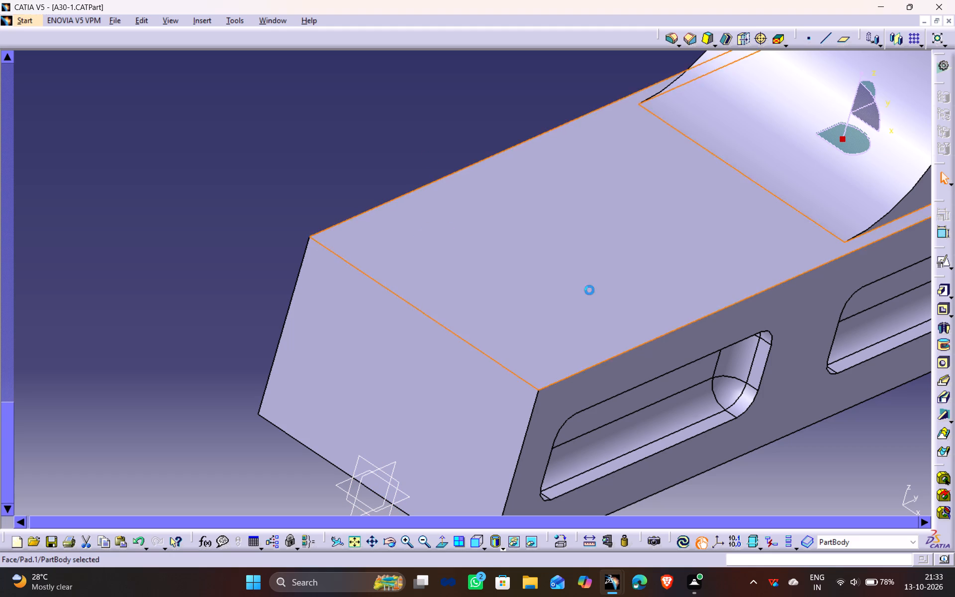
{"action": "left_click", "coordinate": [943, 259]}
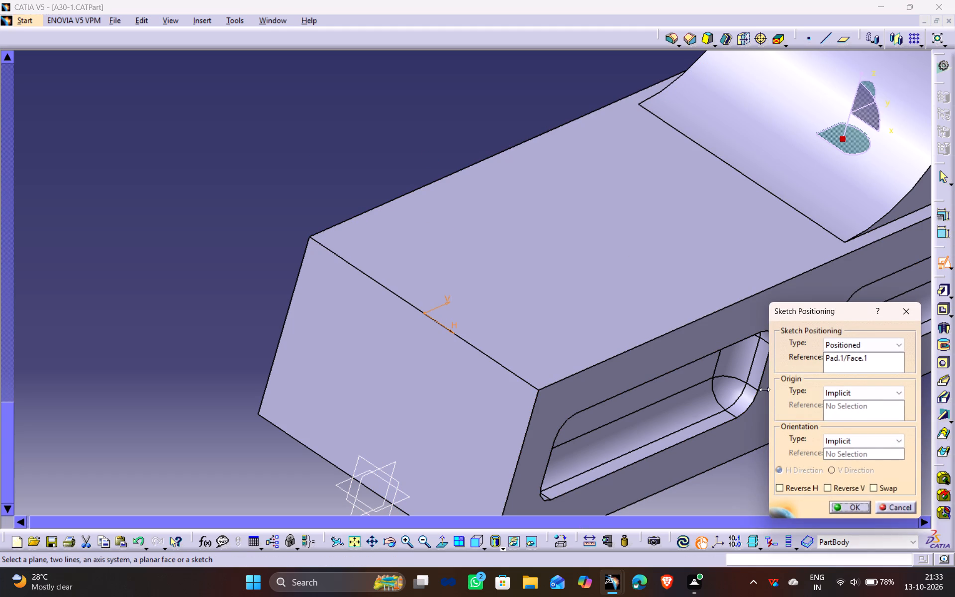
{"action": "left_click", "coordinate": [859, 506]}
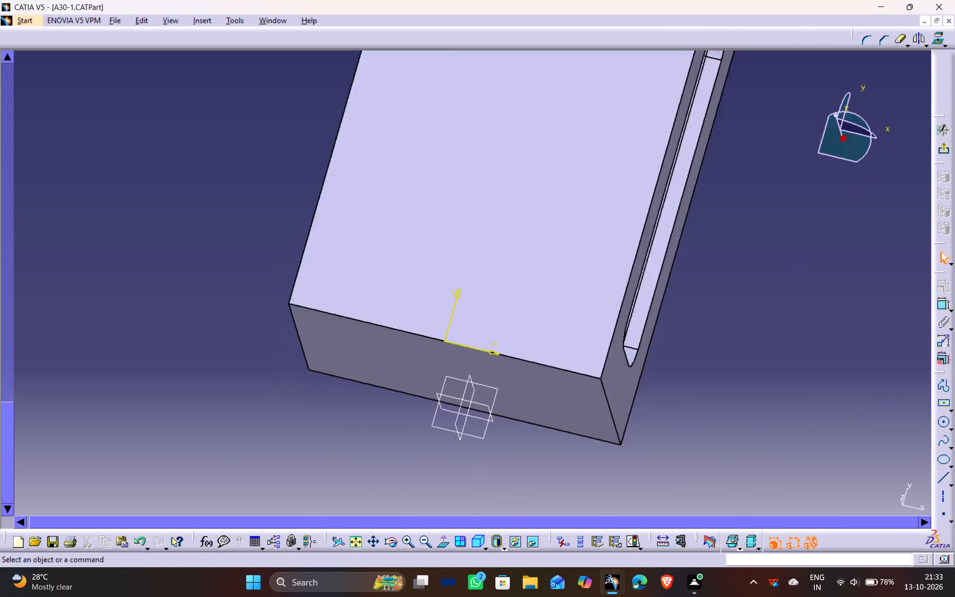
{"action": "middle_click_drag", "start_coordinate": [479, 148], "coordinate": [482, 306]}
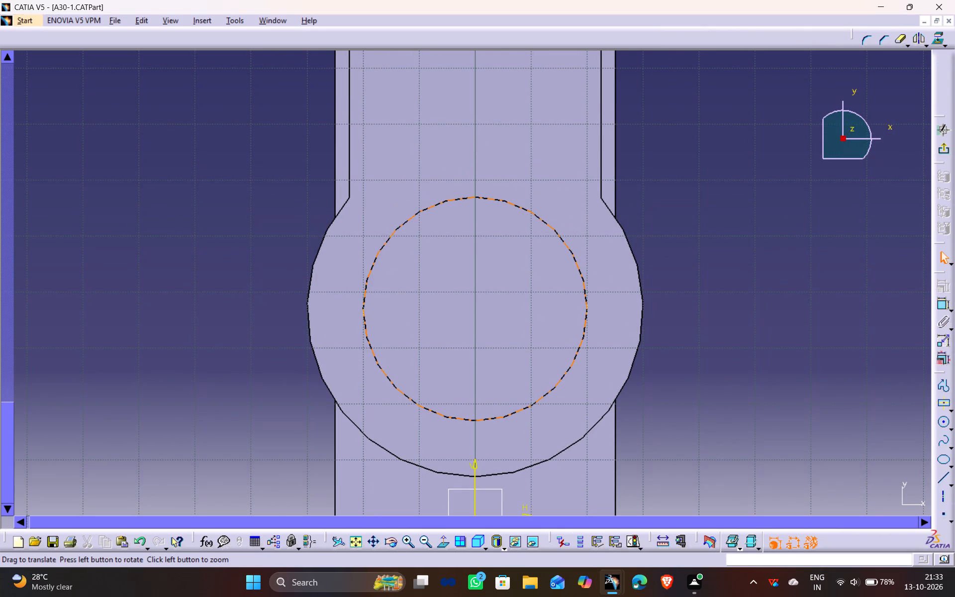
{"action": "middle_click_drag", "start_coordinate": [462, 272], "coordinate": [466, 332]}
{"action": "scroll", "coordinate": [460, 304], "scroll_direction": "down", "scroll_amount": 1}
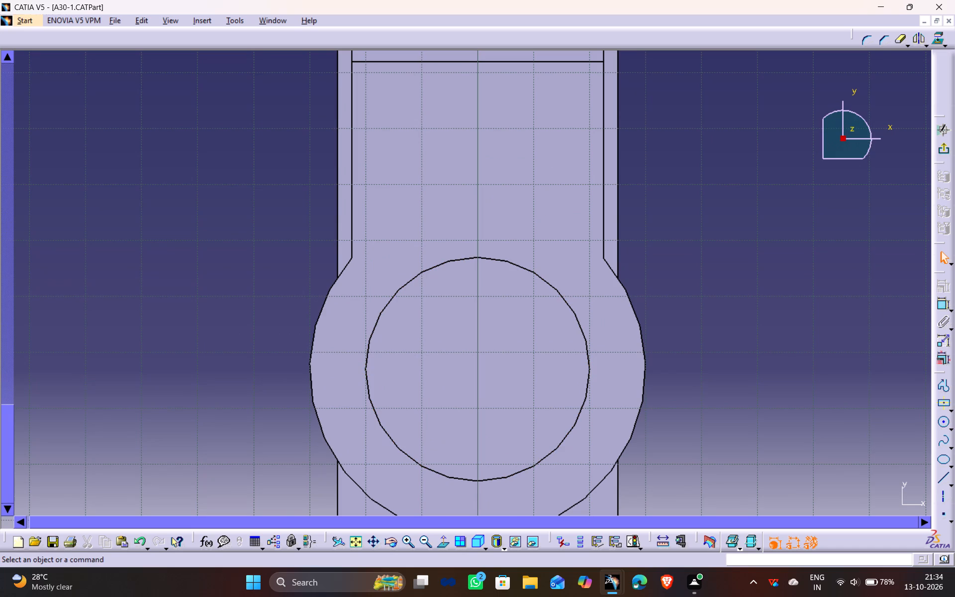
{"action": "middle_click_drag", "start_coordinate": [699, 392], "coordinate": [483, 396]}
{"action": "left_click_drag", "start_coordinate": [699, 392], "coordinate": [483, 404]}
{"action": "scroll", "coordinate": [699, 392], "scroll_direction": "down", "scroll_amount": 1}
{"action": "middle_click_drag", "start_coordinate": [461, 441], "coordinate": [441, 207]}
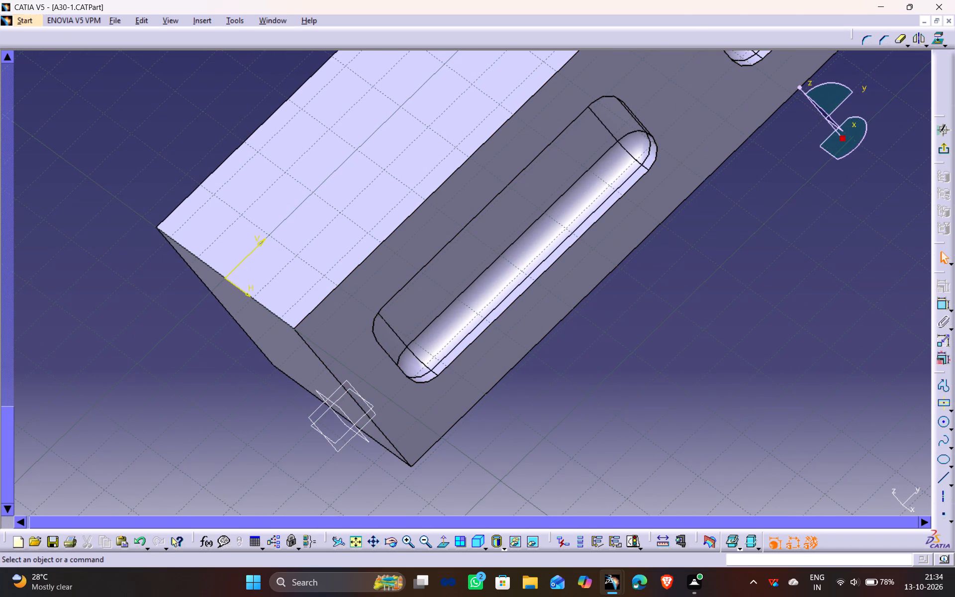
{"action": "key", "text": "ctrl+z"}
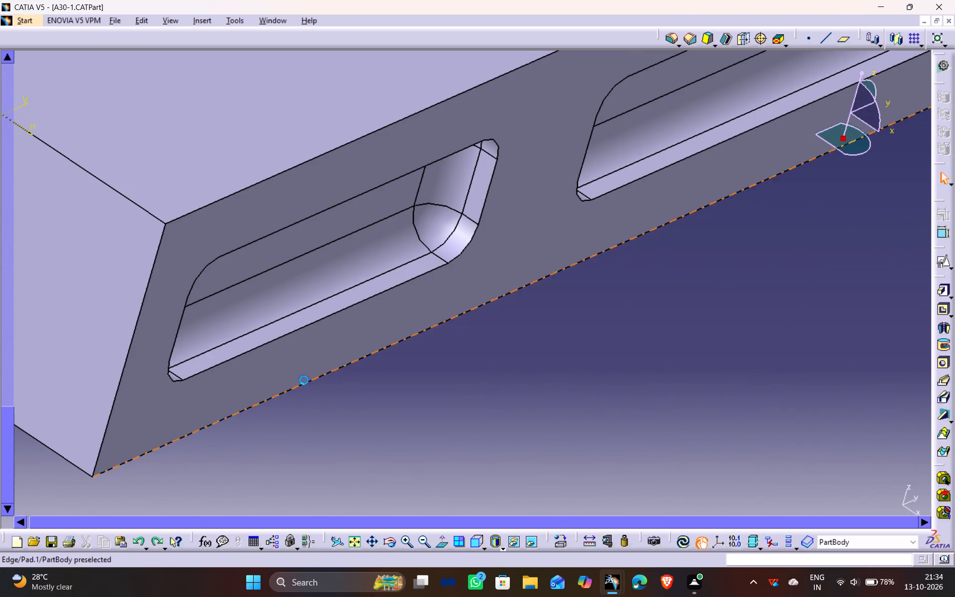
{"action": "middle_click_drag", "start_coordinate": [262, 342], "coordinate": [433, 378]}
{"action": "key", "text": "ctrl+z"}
Start a positioned sketch on the yz plane with implicit origin and orientation.
{"action": "middle_click_drag", "start_coordinate": [343, 238], "coordinate": [344, 284], "text": "ctrl"}
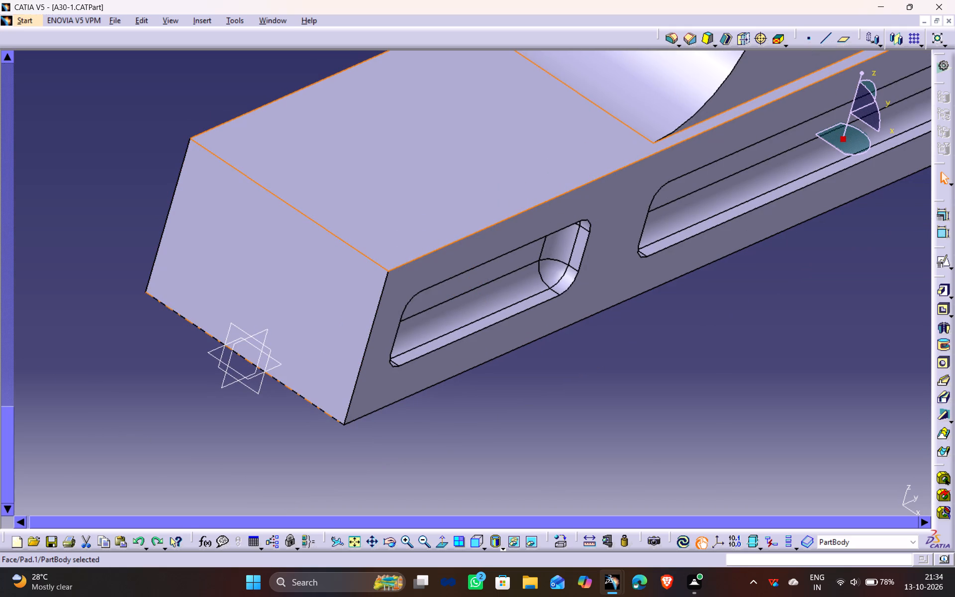
{"action": "left_click", "coordinate": [234, 347]}
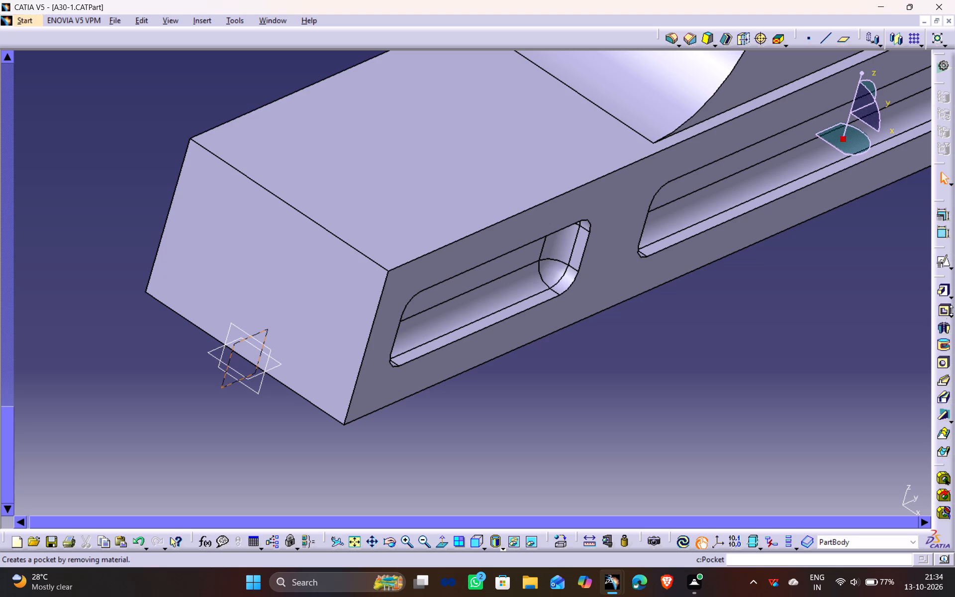
{"action": "left_click", "coordinate": [945, 231]}
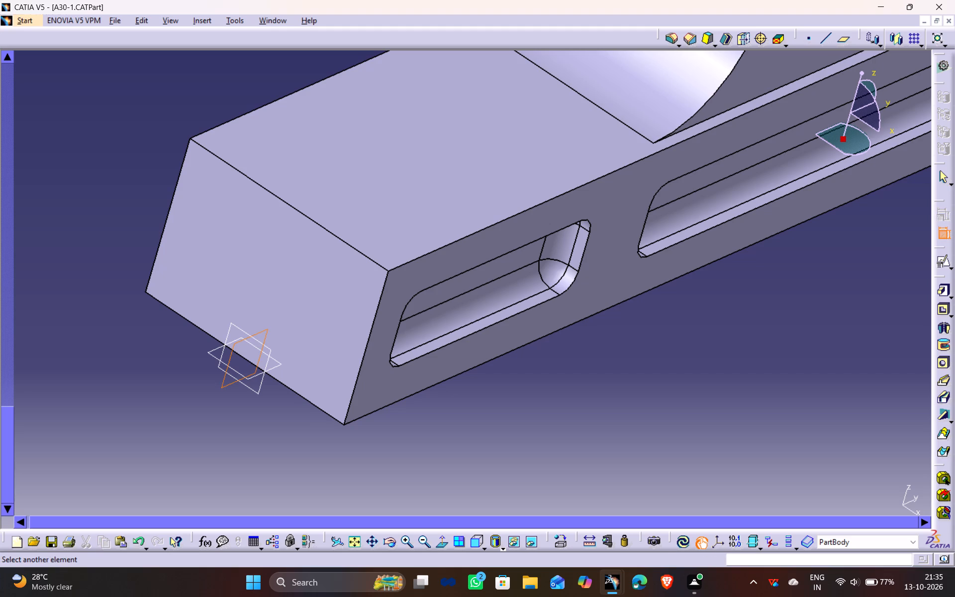
{"action": "left_click", "coordinate": [943, 262]}
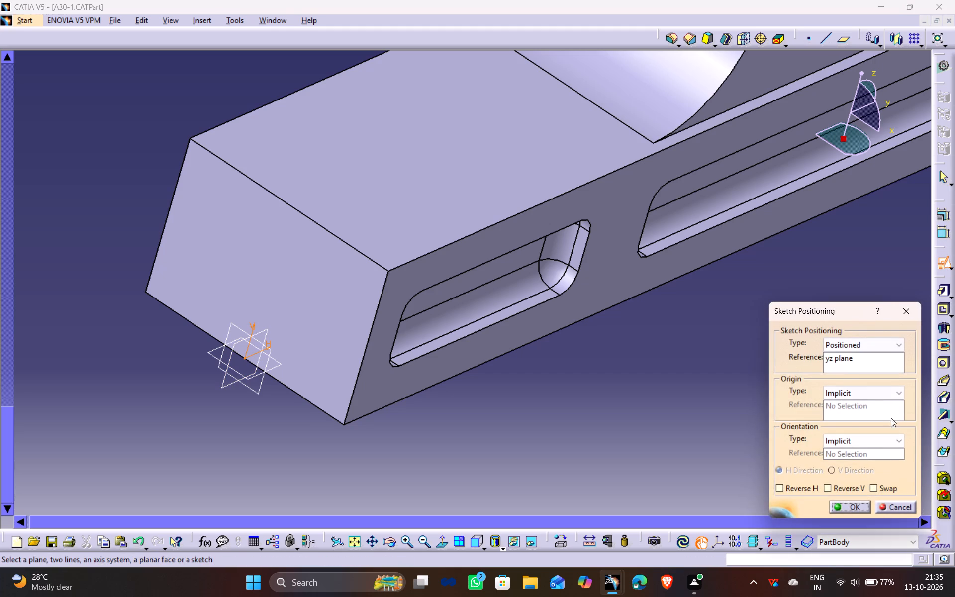
{"action": "left_click", "coordinate": [865, 504]}
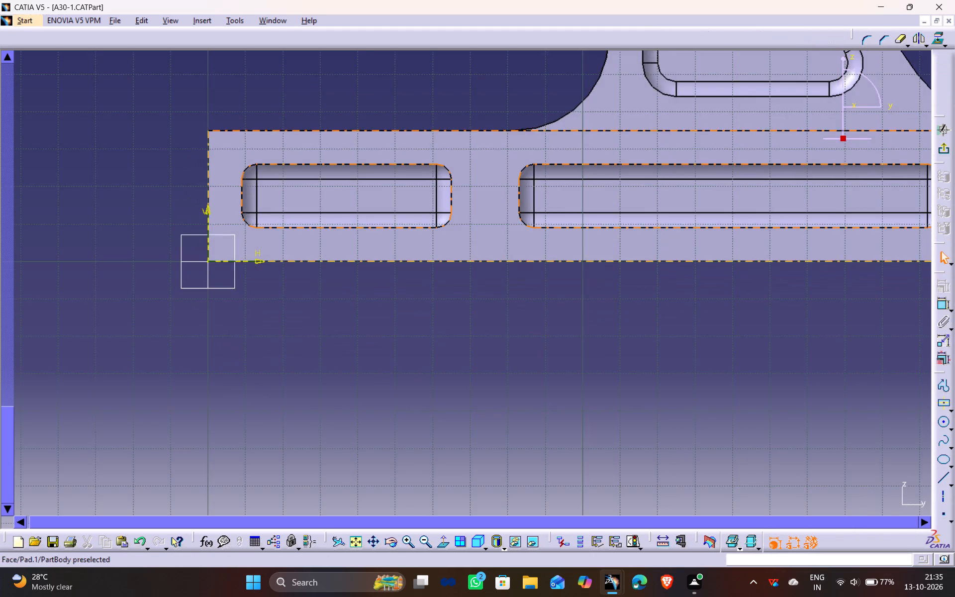
Sketch a small circle in the open area just above the base block's top edge, beside the upright's large rounded corner.
{"action": "middle_click_drag", "start_coordinate": [424, 143], "coordinate": [499, 422]}
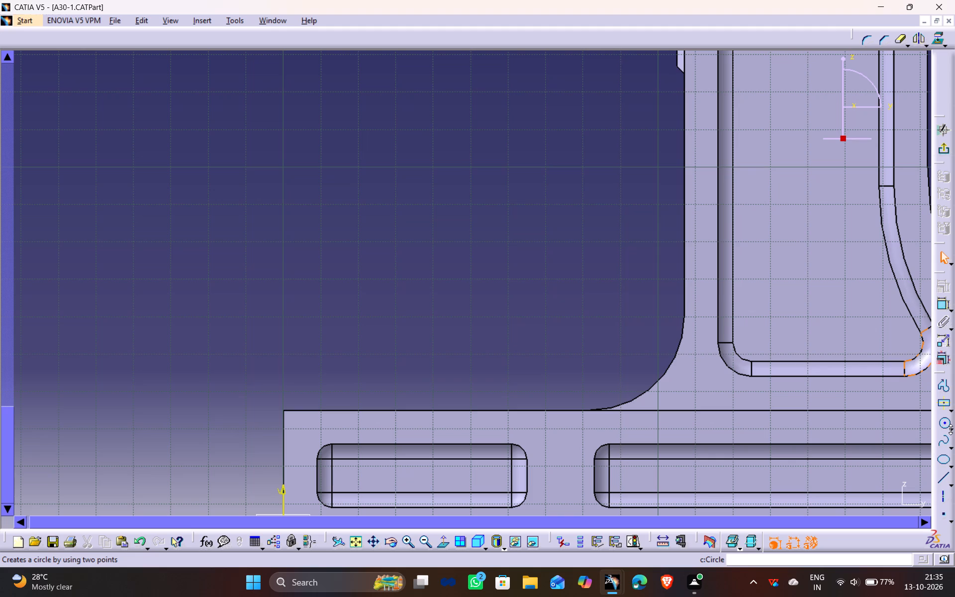
{"action": "left_click", "coordinate": [944, 424]}
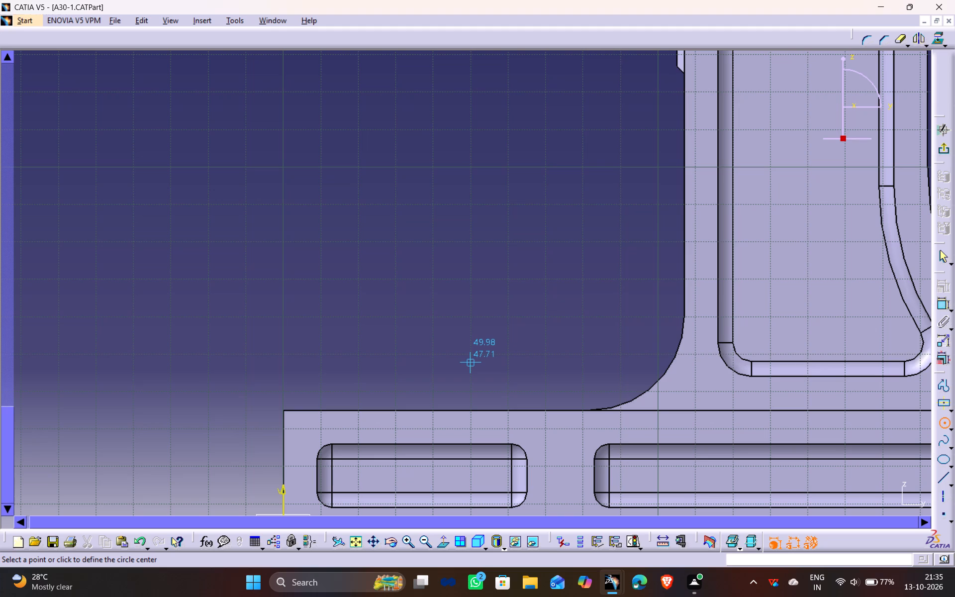
{"action": "left_click", "coordinate": [513, 363]}
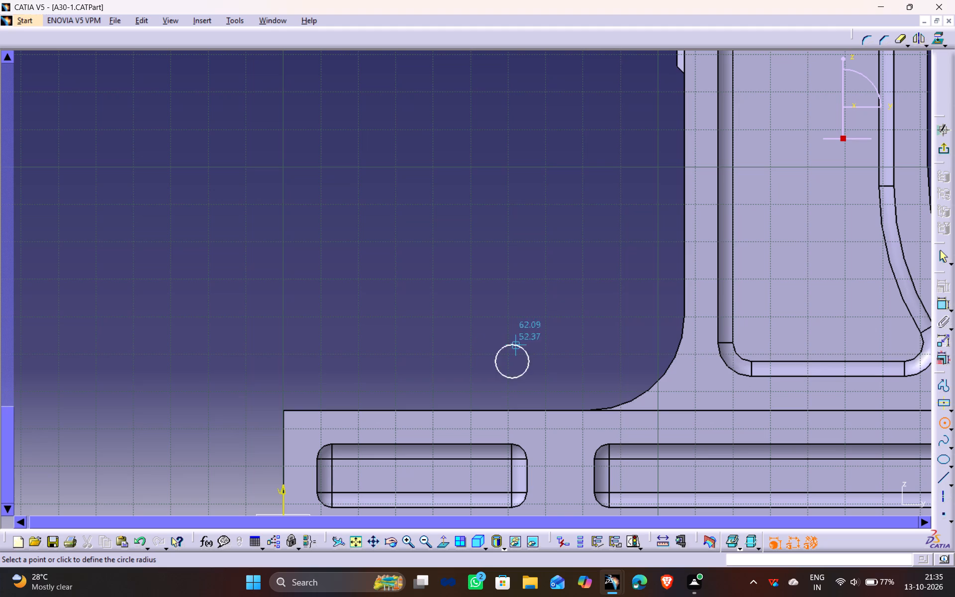
{"action": "left_click", "coordinate": [524, 340]}
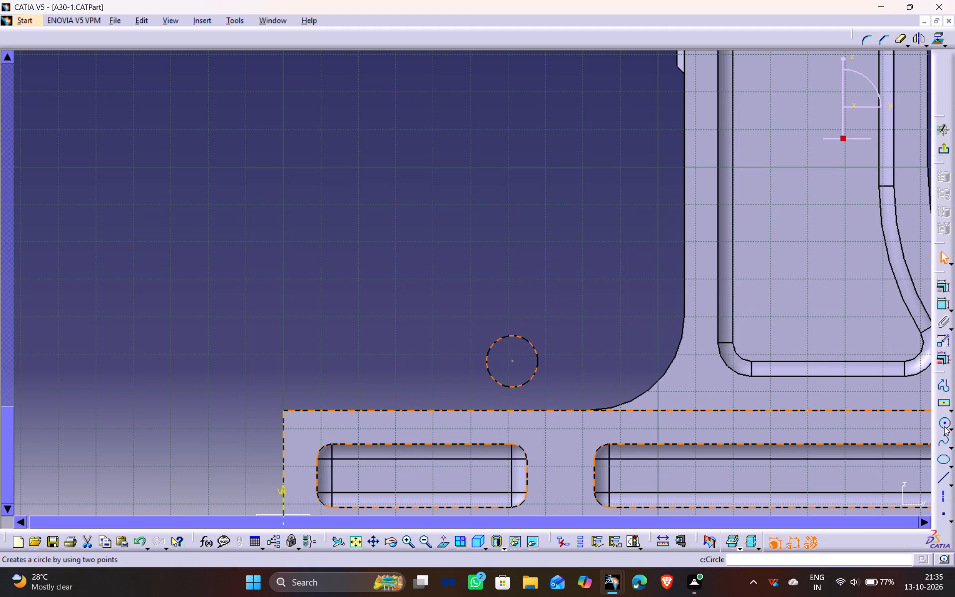
Draw a connected three-line profile from the circle's left side down to the base block's top edge, across, and up to its right side.
{"action": "left_click", "coordinate": [943, 387]}
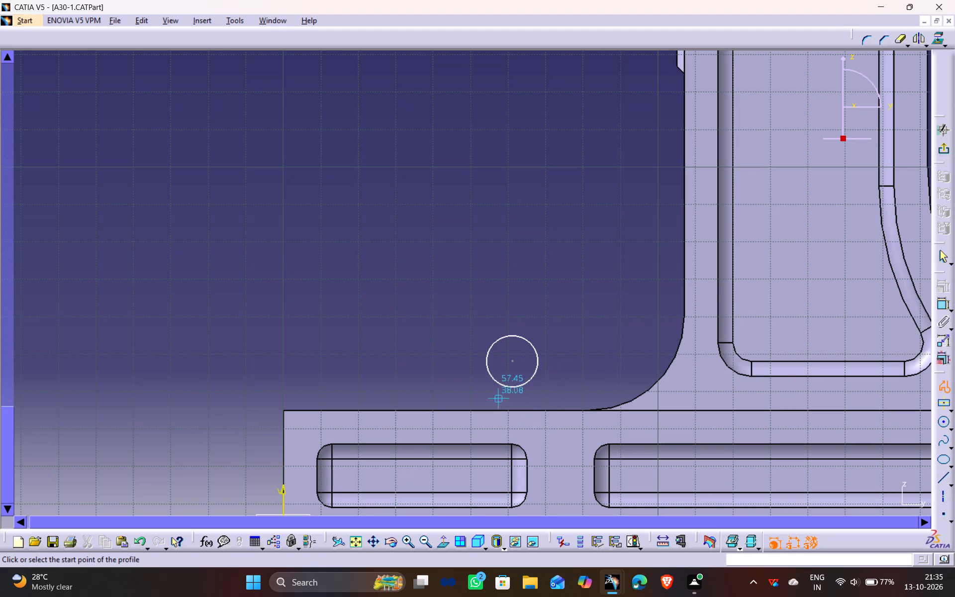
{"action": "left_click", "coordinate": [485, 361]}
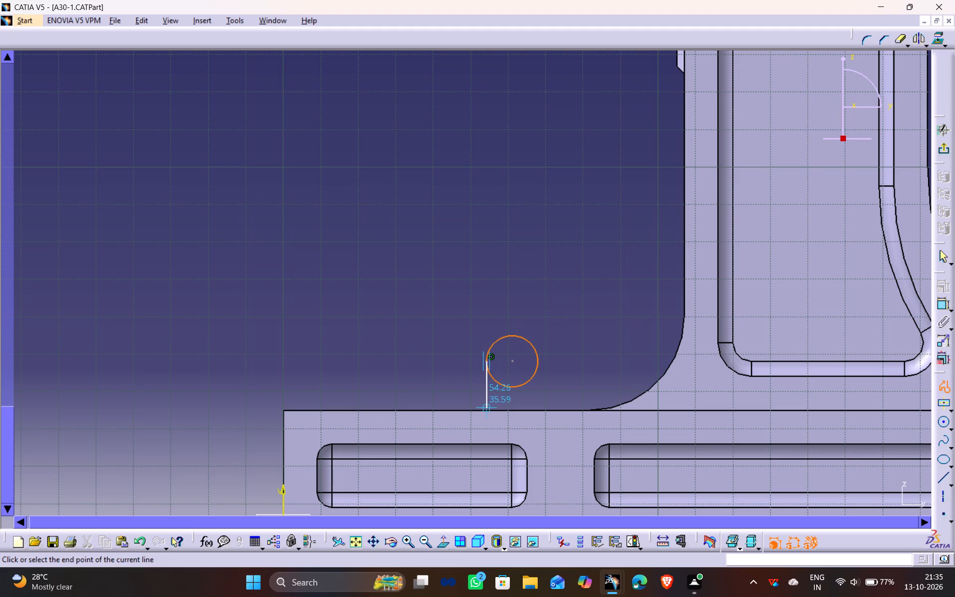
{"action": "left_click", "coordinate": [488, 412]}
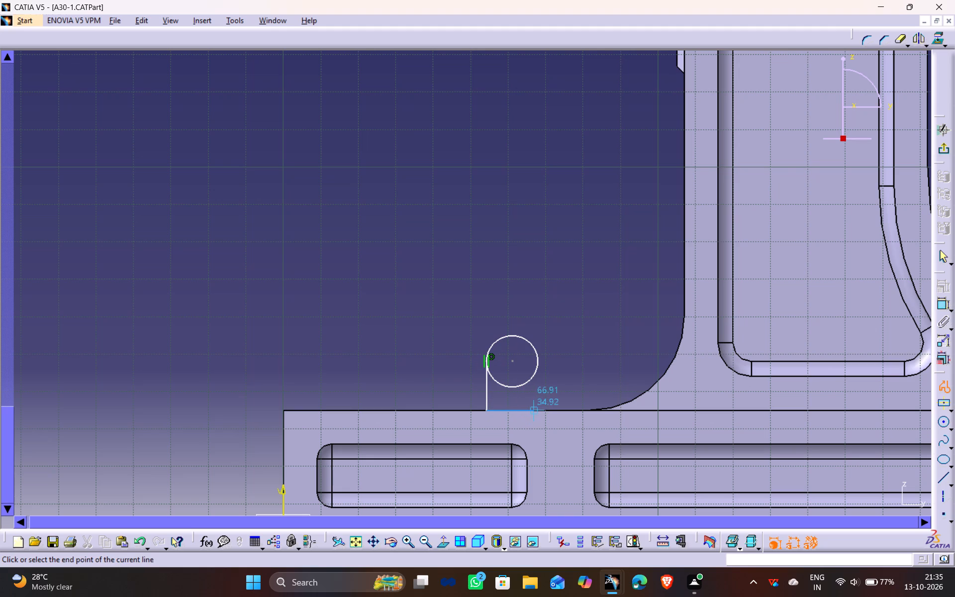
{"action": "left_click", "coordinate": [537, 407]}
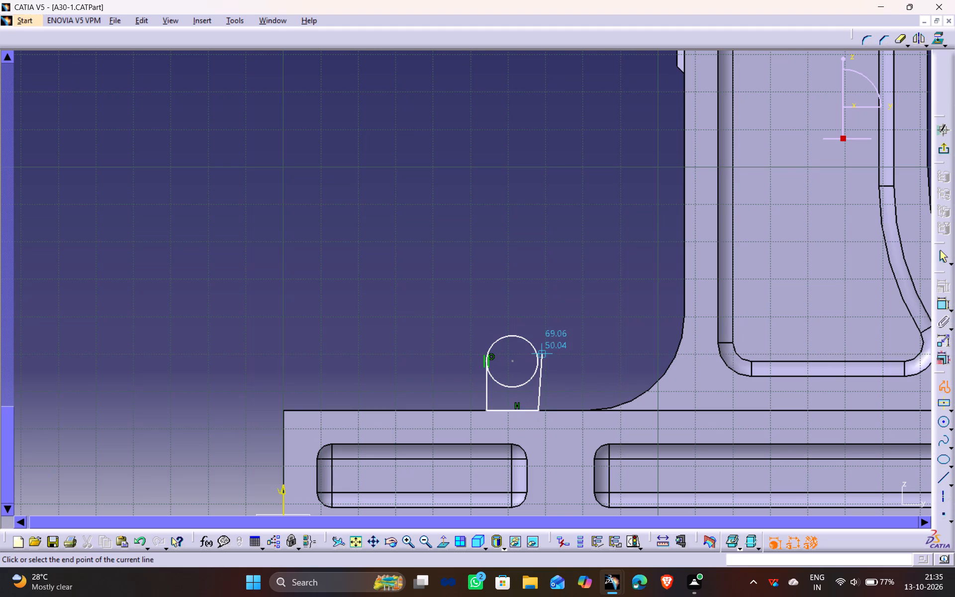
{"action": "left_click", "coordinate": [538, 362]}
{"action": "key", "text": "Escape"}
{"action": "key", "text": "Escape"}
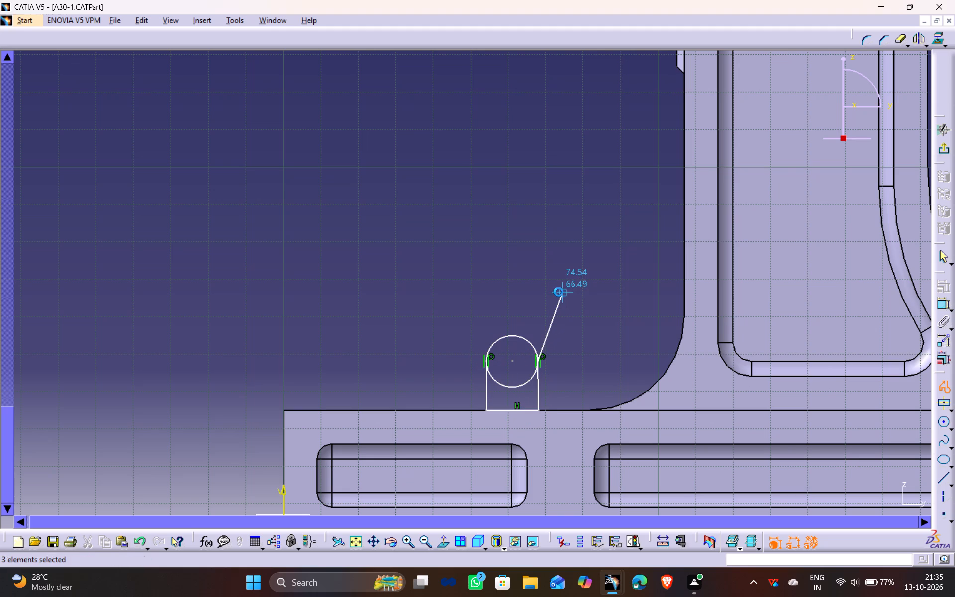
{"action": "left_click", "coordinate": [551, 376]}
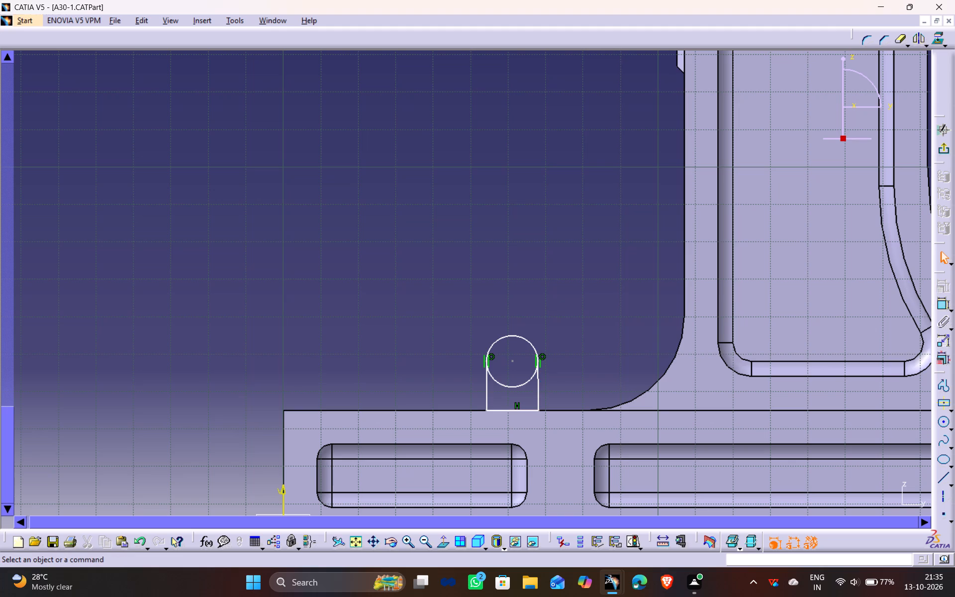
Constrain the profile's side line nearer the upright as vertical.
{"action": "left_click", "coordinate": [539, 395]}
{"action": "left_click", "coordinate": [941, 287]}
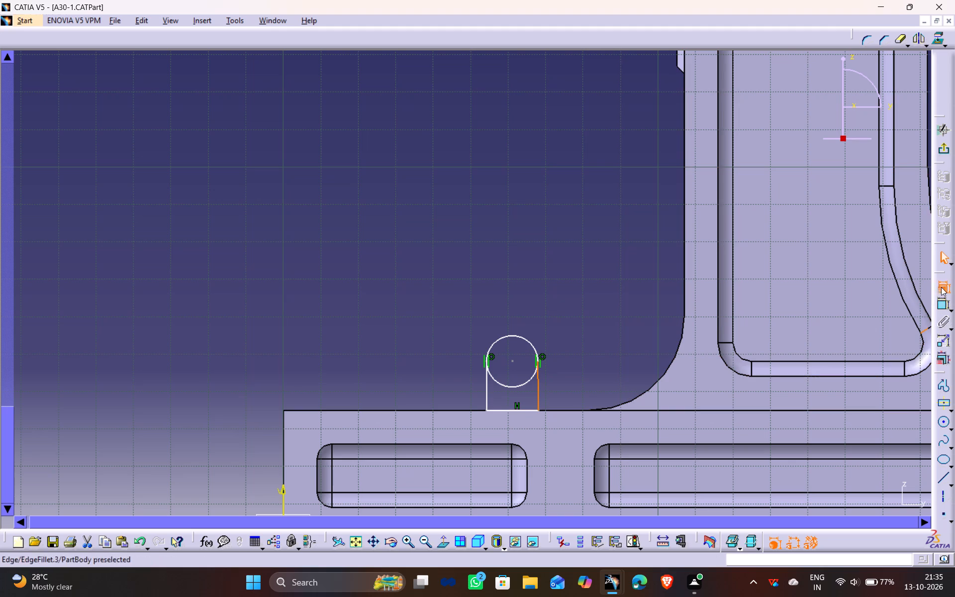
{"action": "left_click", "coordinate": [880, 470]}
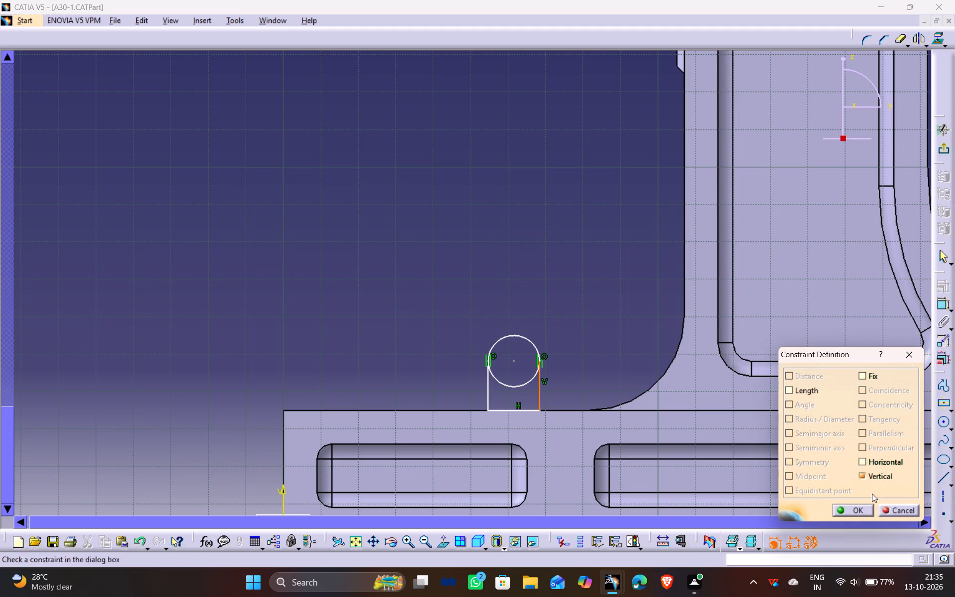
{"action": "left_click", "coordinate": [864, 511]}
{"action": "left_click", "coordinate": [642, 327]}
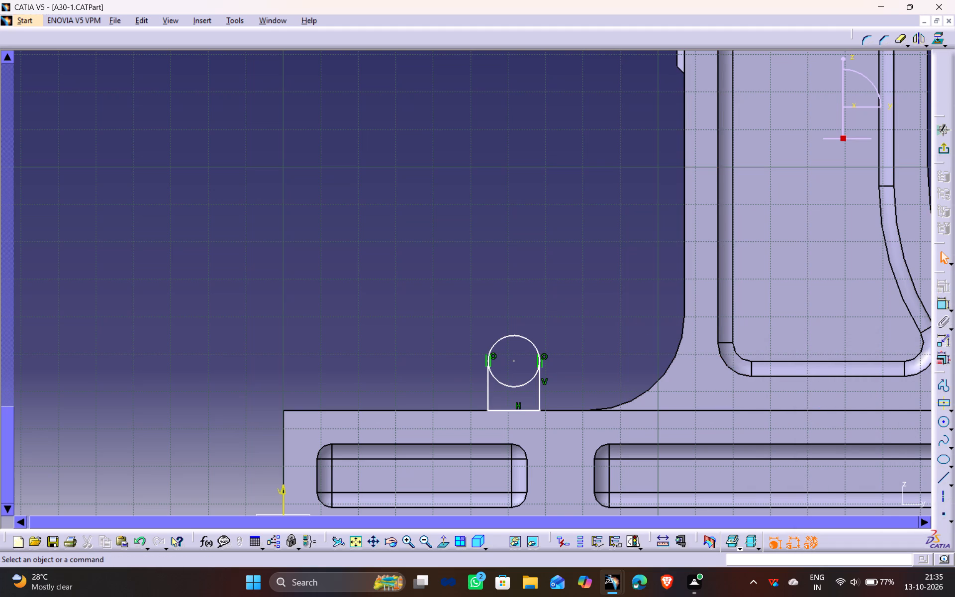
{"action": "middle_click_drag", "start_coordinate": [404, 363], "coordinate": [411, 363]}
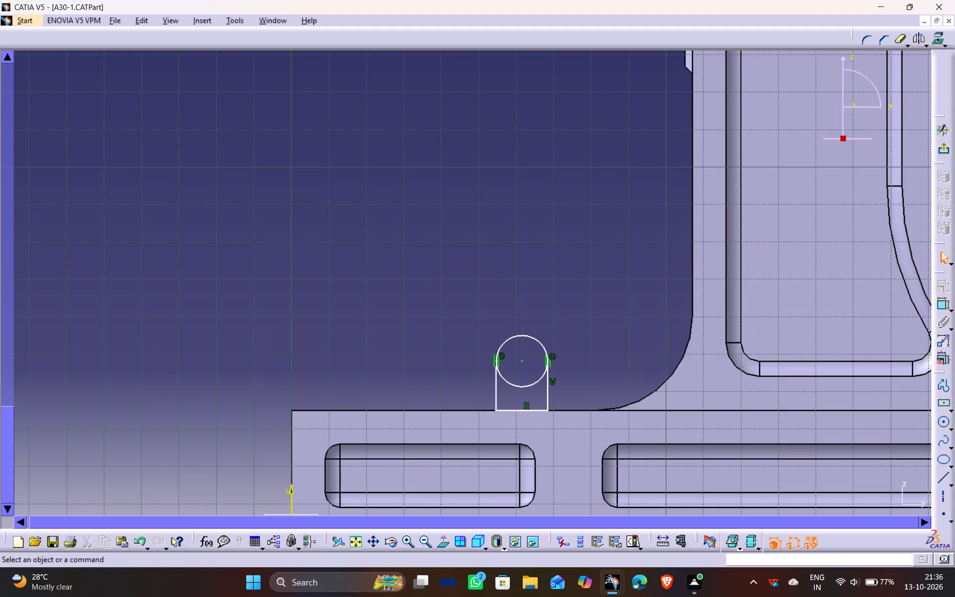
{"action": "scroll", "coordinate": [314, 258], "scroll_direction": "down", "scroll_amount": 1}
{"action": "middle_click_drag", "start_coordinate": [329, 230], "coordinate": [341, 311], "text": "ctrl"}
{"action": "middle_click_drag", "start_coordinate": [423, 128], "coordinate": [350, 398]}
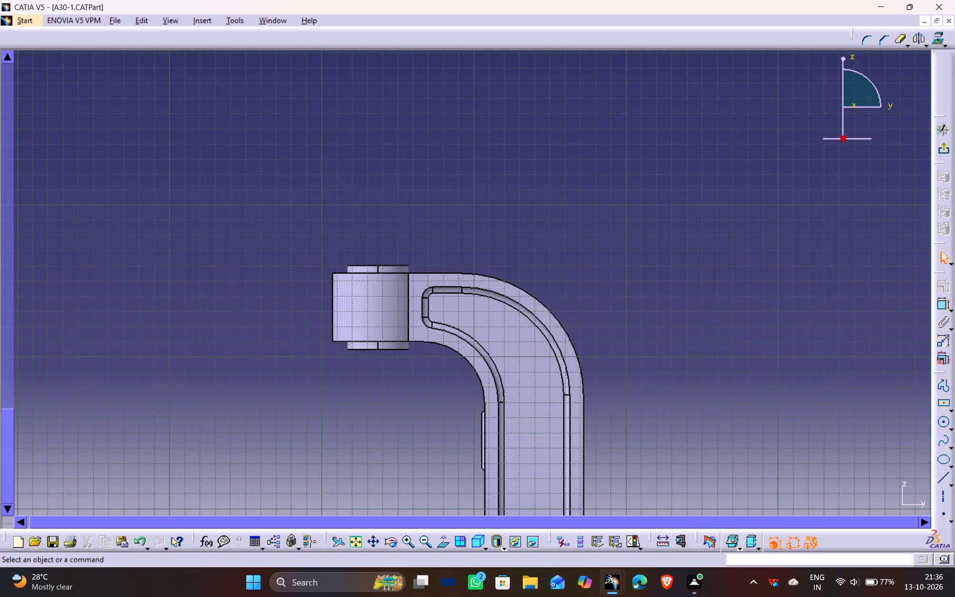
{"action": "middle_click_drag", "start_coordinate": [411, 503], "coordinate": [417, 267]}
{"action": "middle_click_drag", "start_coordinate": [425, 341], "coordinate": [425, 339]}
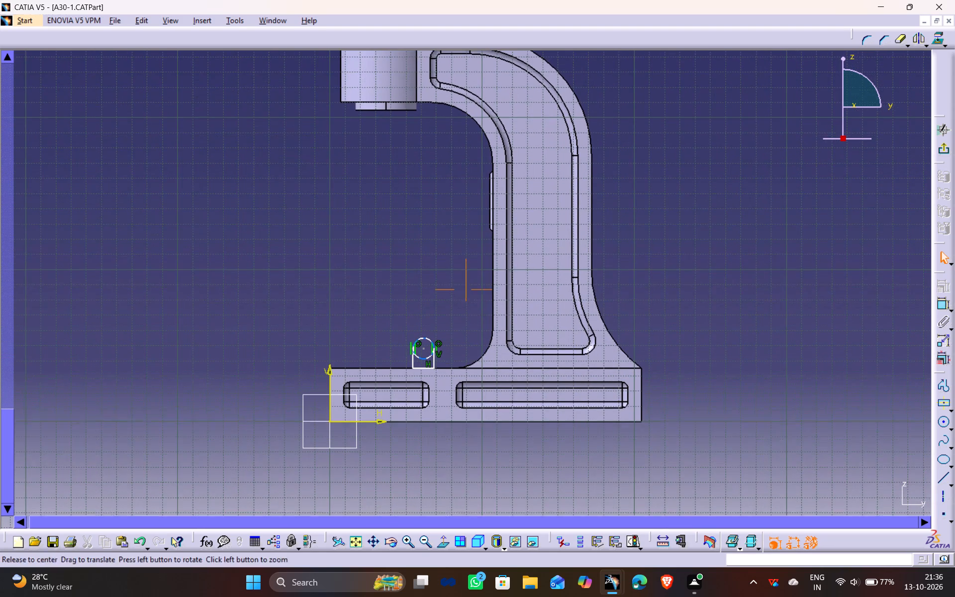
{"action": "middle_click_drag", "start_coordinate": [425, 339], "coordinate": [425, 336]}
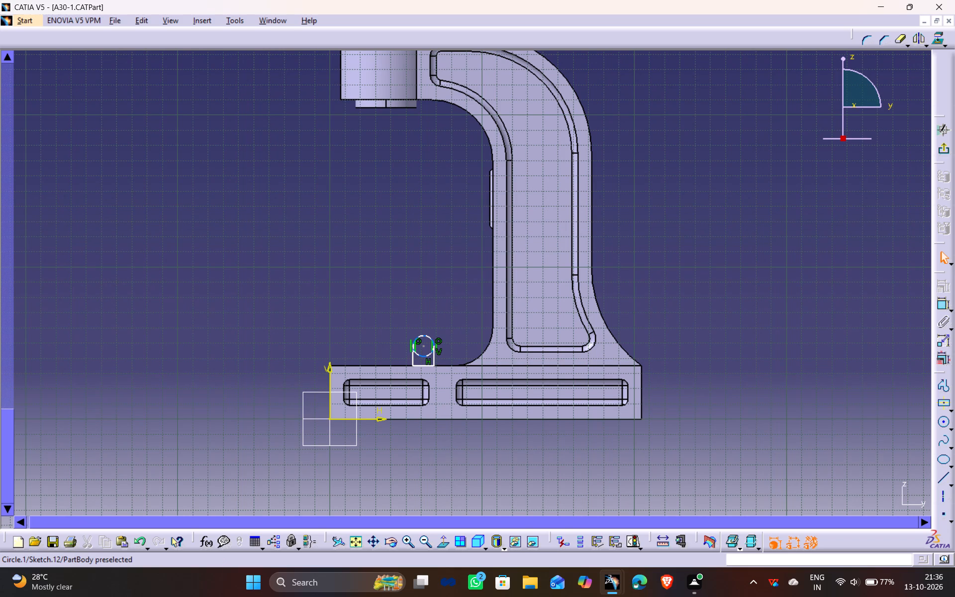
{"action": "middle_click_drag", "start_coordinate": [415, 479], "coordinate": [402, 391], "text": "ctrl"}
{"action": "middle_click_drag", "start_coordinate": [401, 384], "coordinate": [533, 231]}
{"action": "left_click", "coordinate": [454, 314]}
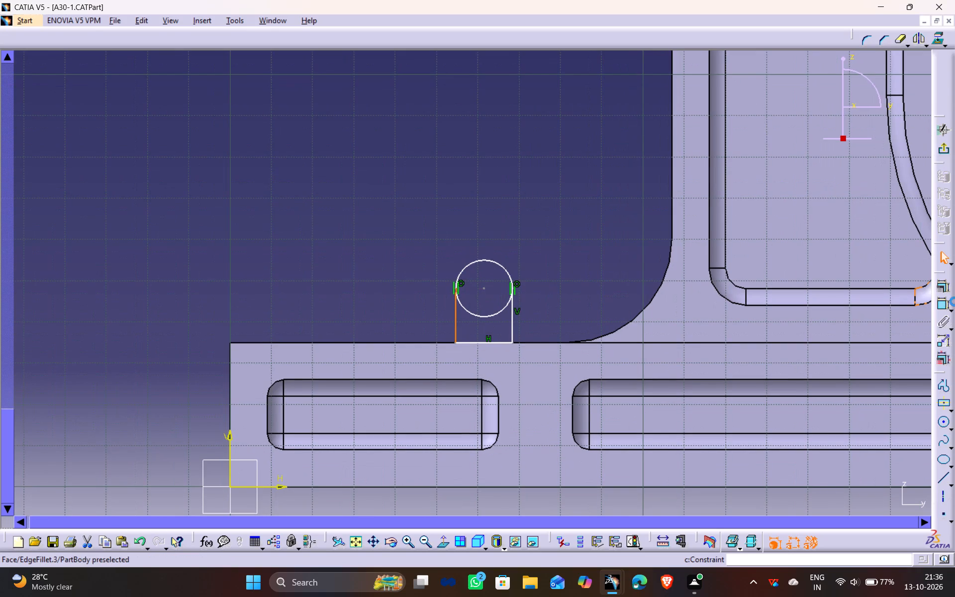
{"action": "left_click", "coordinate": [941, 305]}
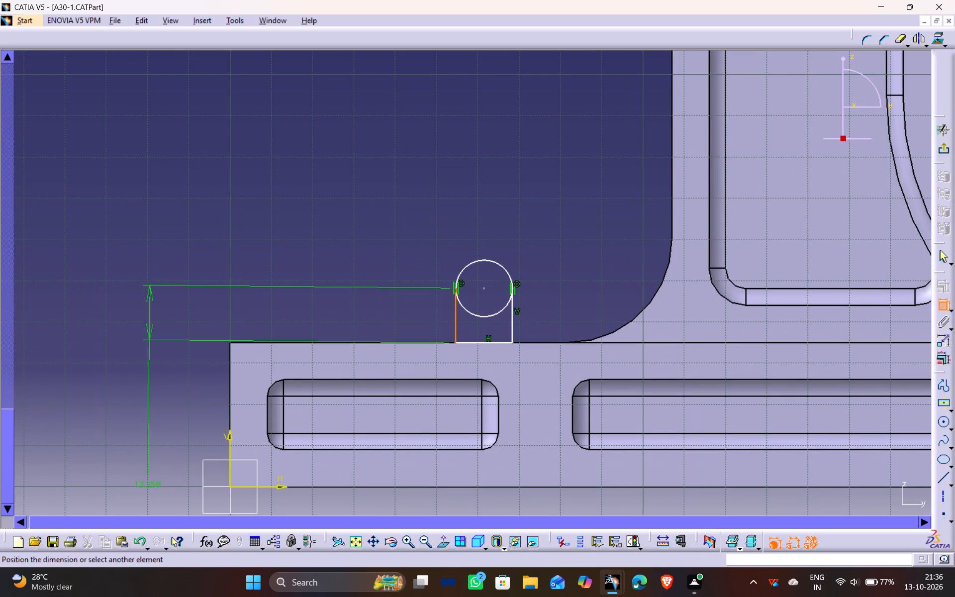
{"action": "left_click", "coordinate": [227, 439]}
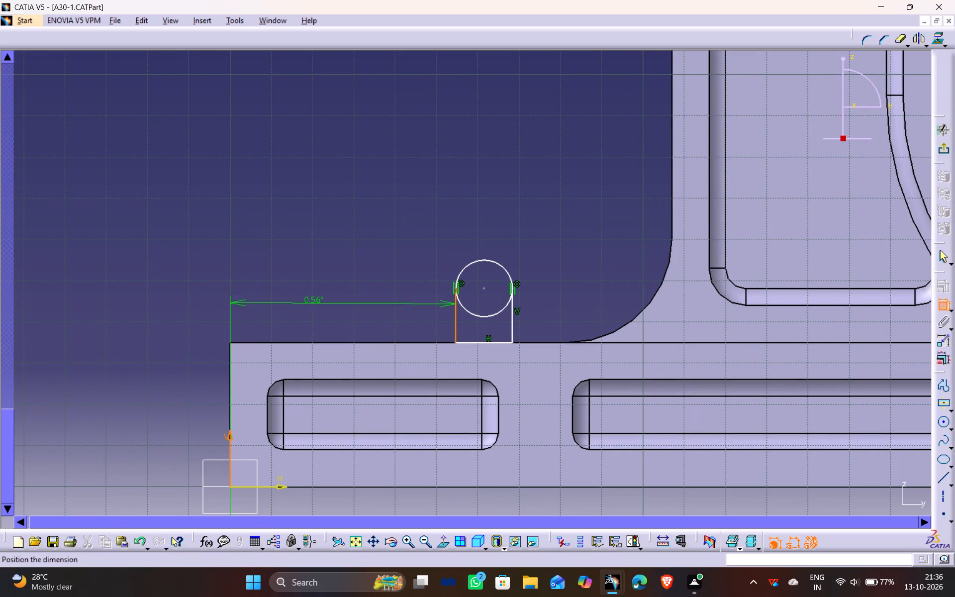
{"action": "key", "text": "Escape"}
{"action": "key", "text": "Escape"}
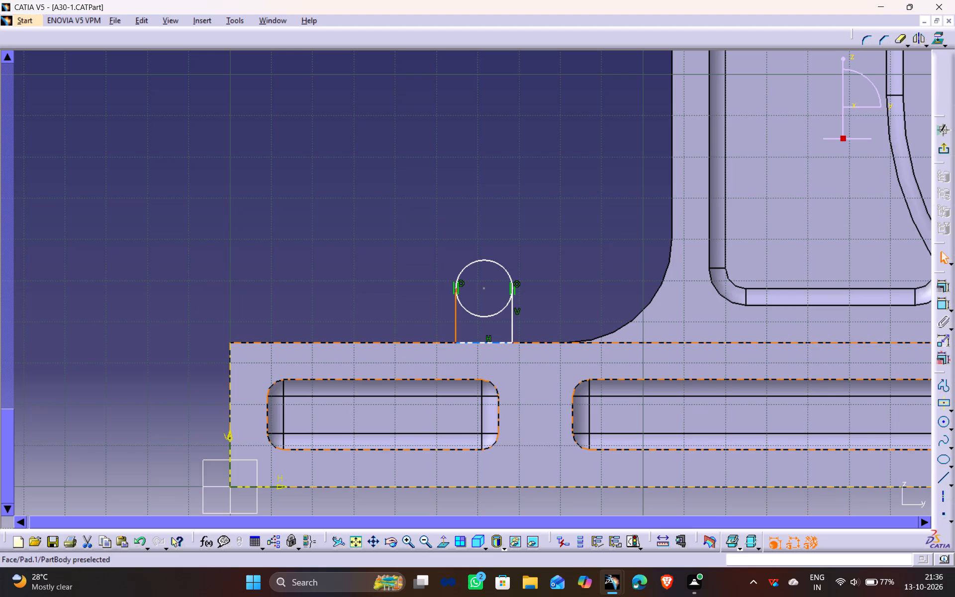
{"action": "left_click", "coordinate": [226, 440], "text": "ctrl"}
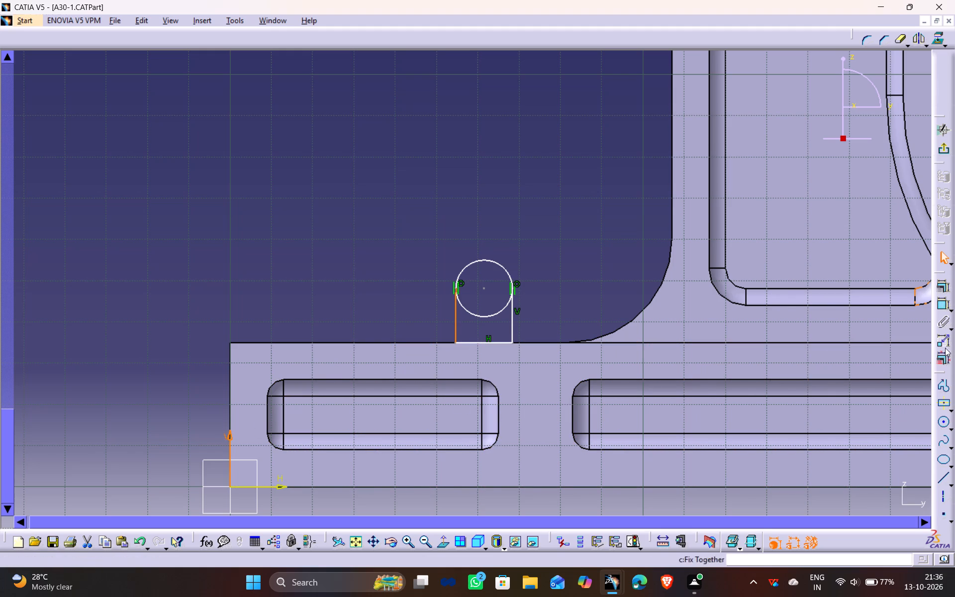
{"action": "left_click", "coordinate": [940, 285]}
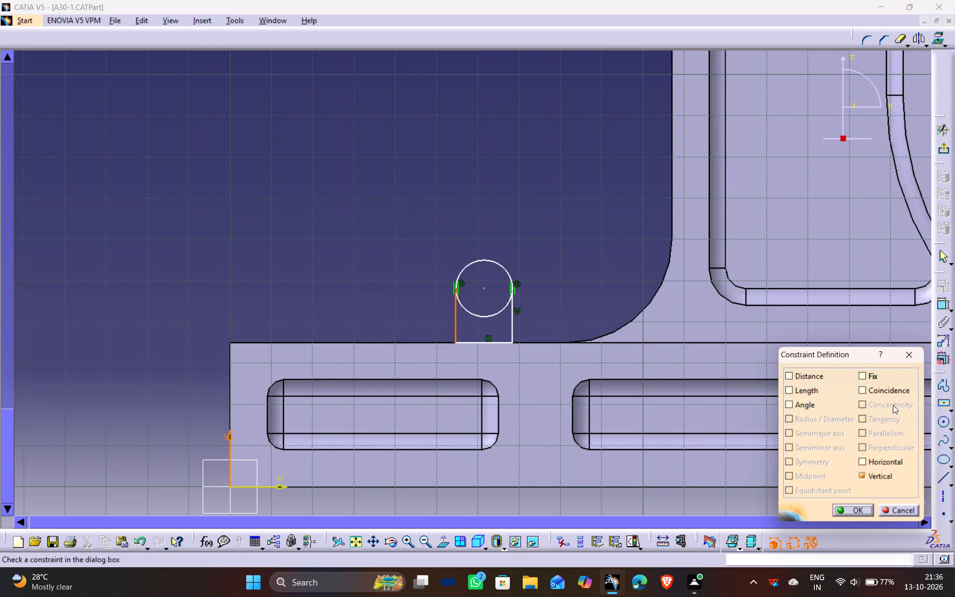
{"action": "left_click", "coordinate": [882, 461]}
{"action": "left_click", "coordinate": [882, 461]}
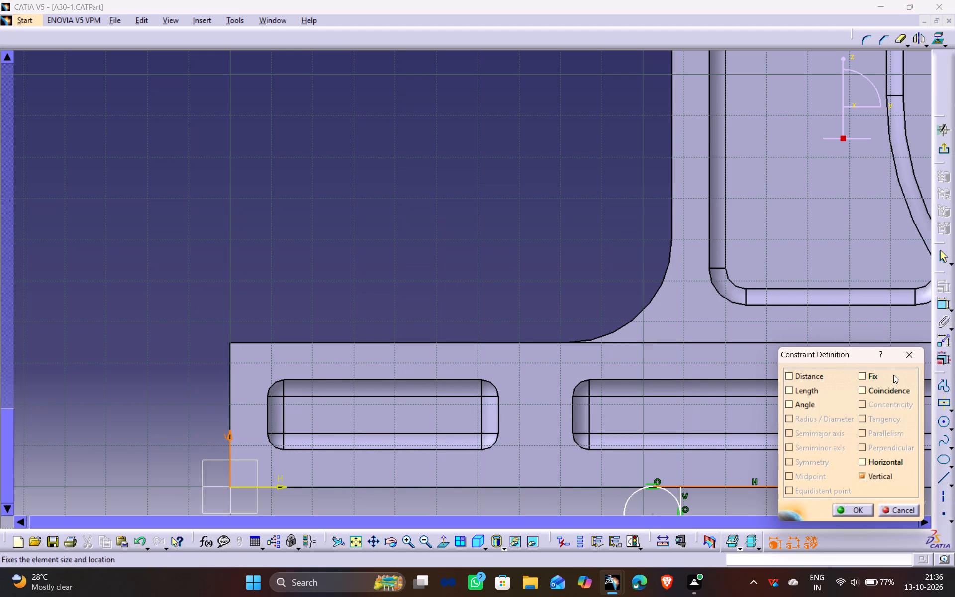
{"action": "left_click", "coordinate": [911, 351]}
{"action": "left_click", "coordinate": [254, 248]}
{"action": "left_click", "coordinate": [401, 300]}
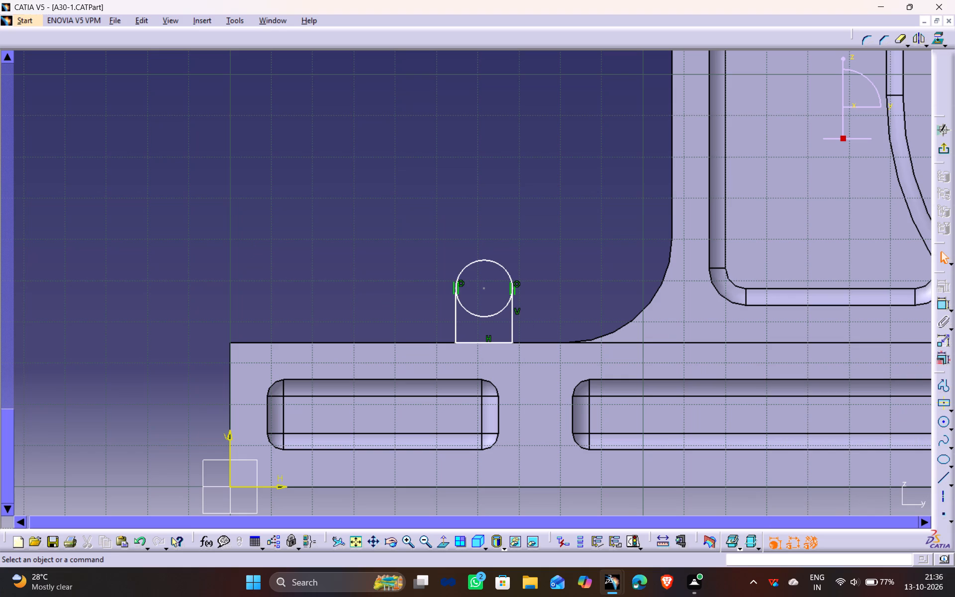
Constrain the profile's side line farther from the upright as vertical.
{"action": "left_click", "coordinate": [457, 318]}
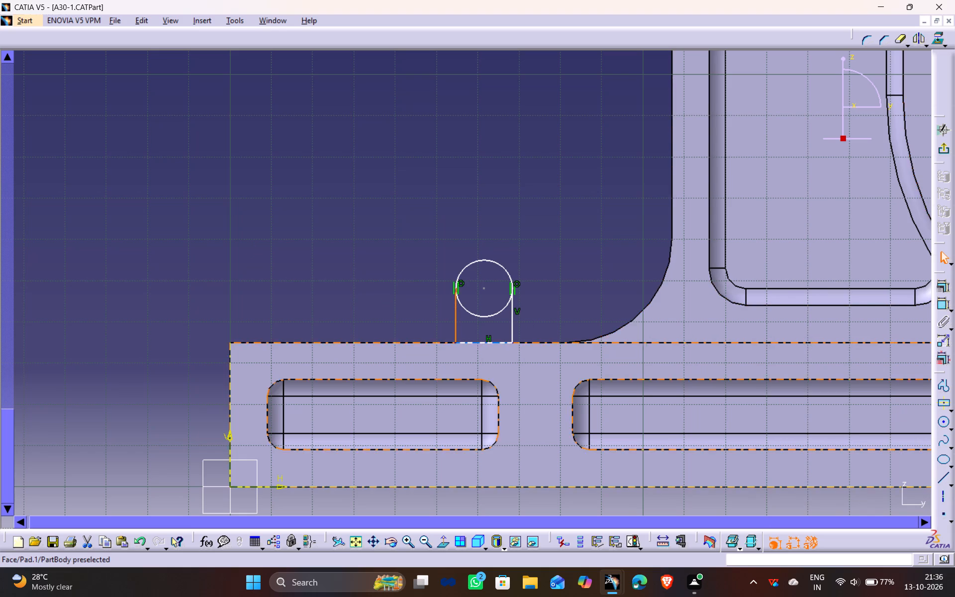
{"action": "left_click", "coordinate": [942, 286]}
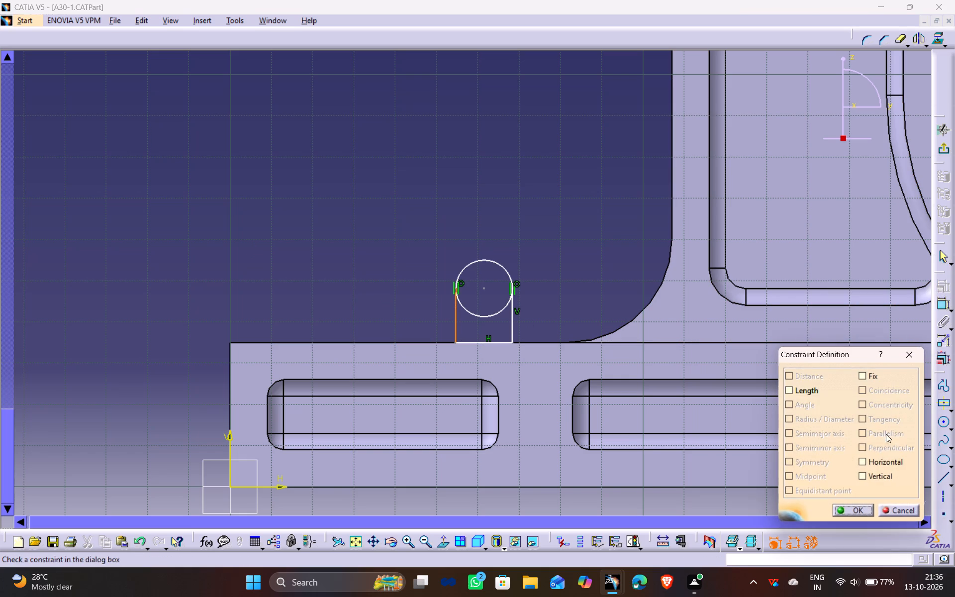
{"action": "left_click", "coordinate": [876, 473]}
{"action": "left_click", "coordinate": [857, 513]}
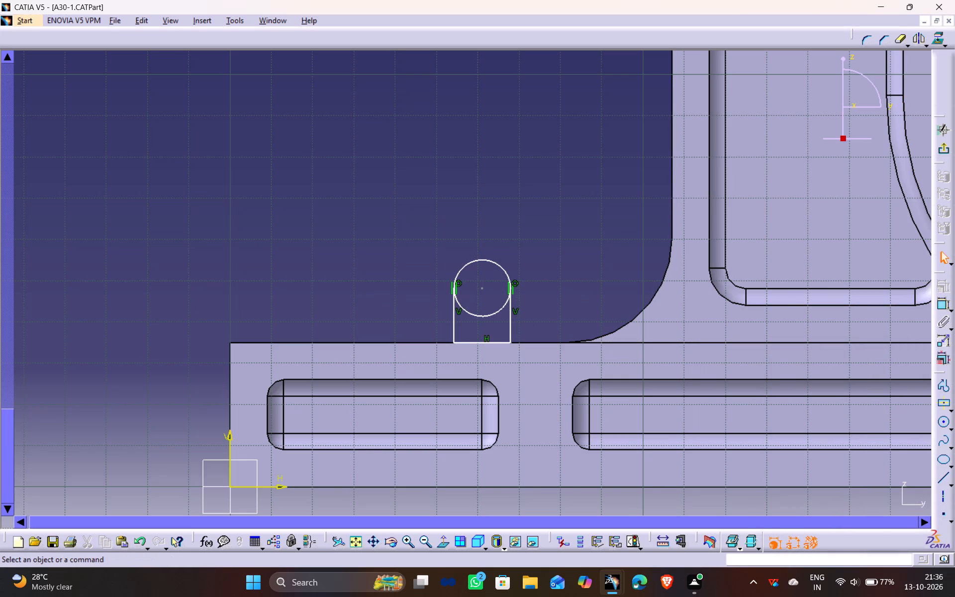
Dimension the side line farther from the upright to the sketch's vertical axis and set the distance to 52 mm.
{"action": "left_click", "coordinate": [456, 322]}
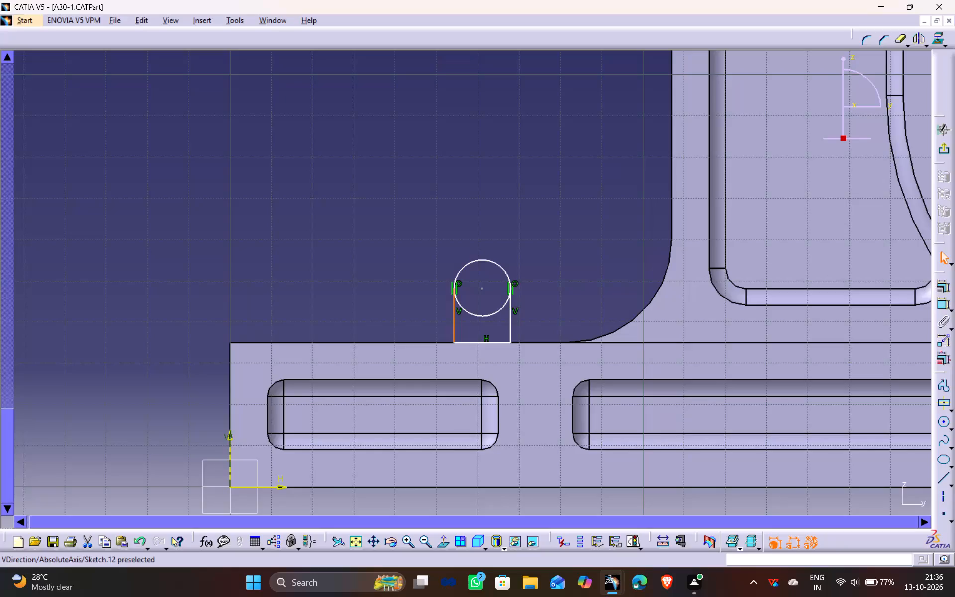
{"action": "left_click", "coordinate": [228, 438], "text": "ctrl"}
{"action": "left_click", "coordinate": [942, 307]}
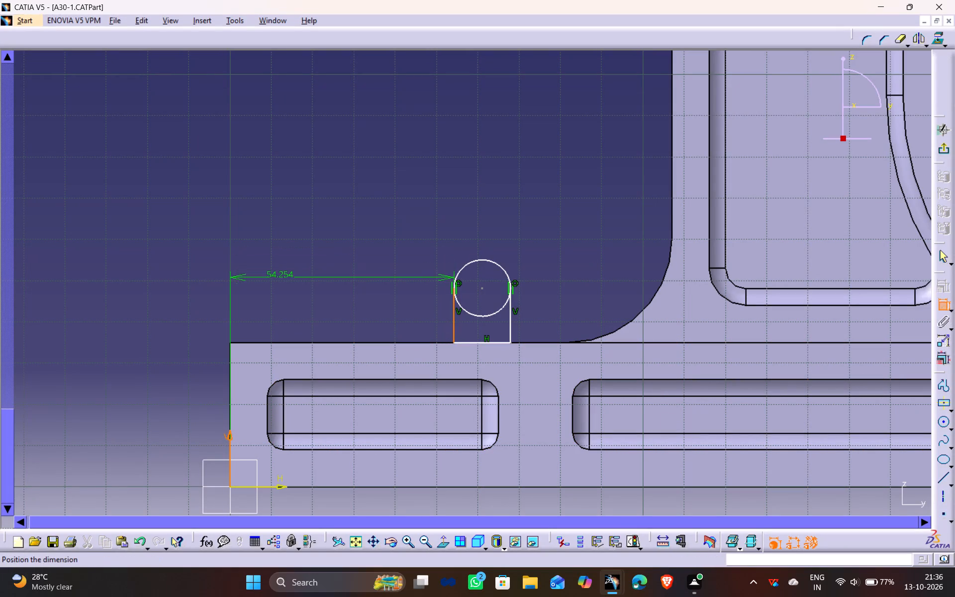
{"action": "left_click", "coordinate": [297, 293]}
{"action": "double_click", "coordinate": [301, 290]}
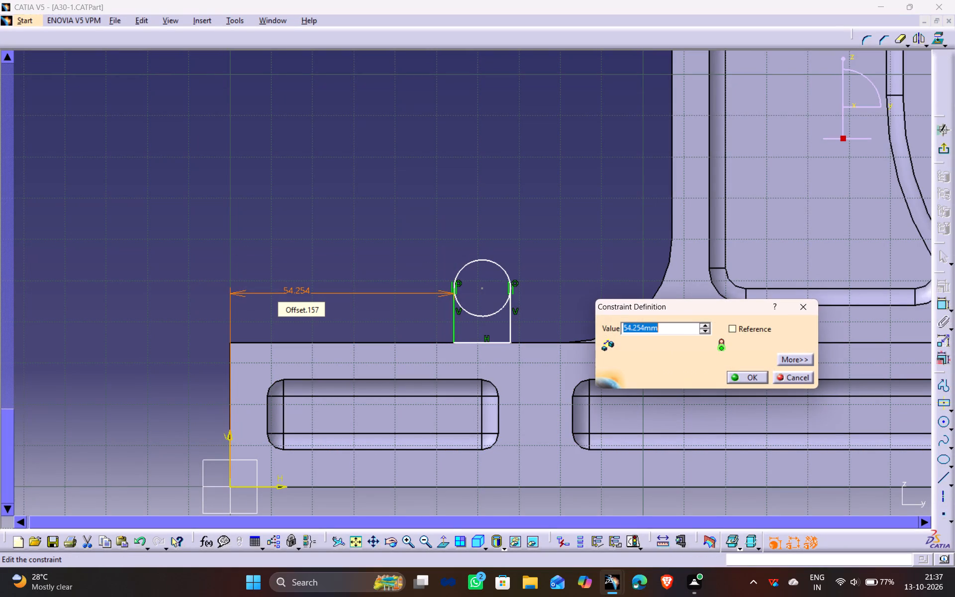
{"action": "type", "text": "52"}
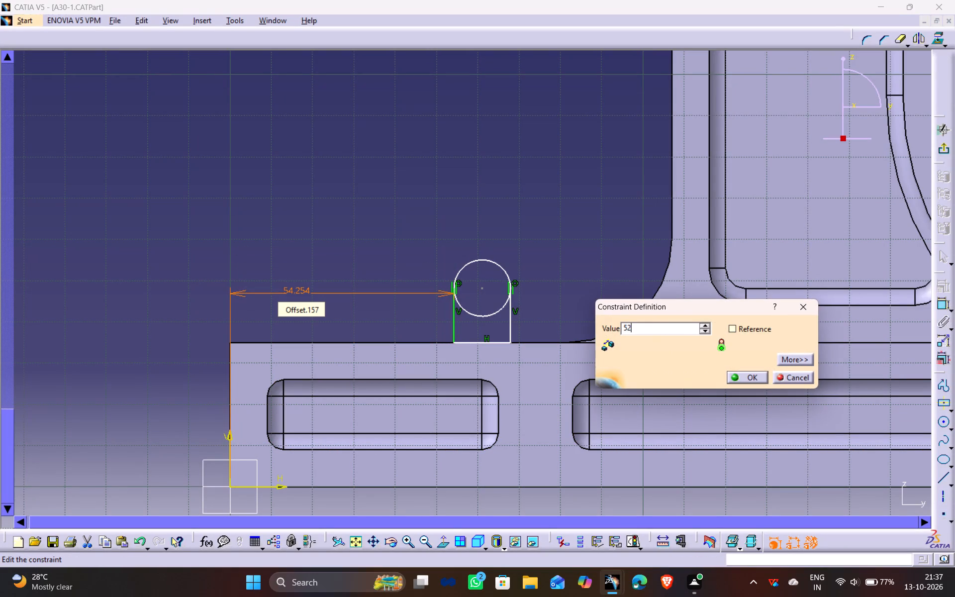
{"action": "key", "text": "BackSpace"}
{"action": "key", "text": "BackSpace"}
{"action": "type", "text": "37"}
{"action": "key", "text": "equal"}
{"action": "key", "text": "BackSpace"}
{"action": "key", "text": "shift+plus"}
{"action": "type", "text": "15"}
{"action": "key", "text": "Return"}
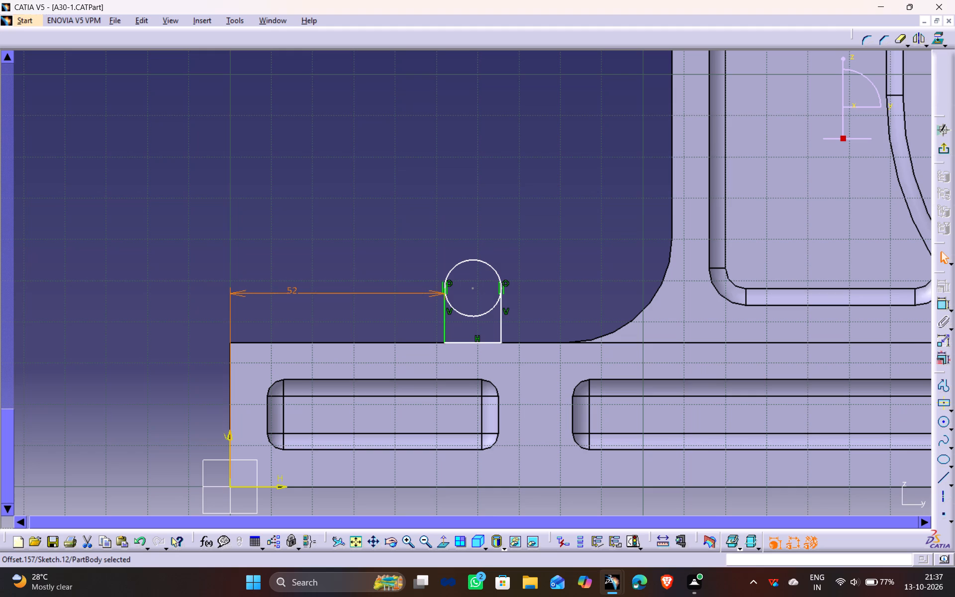
Dimension the side line nearer the upright to the sketch's vertical axis and set the distance to 37+22 mm.
{"action": "left_click", "coordinate": [500, 331], "text": "ctrl"}
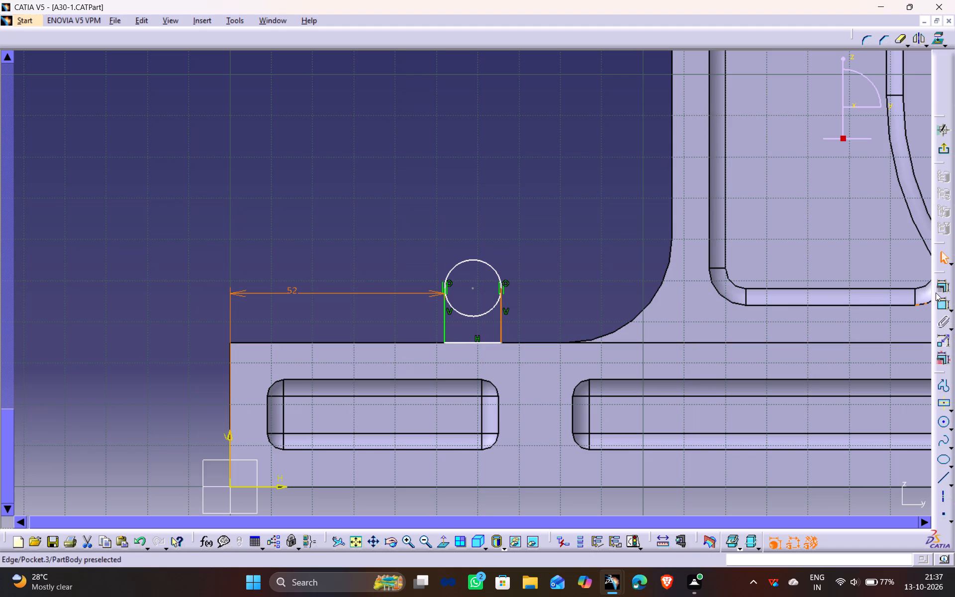
{"action": "left_click", "coordinate": [943, 284]}
{"action": "left_click", "coordinate": [906, 359]}
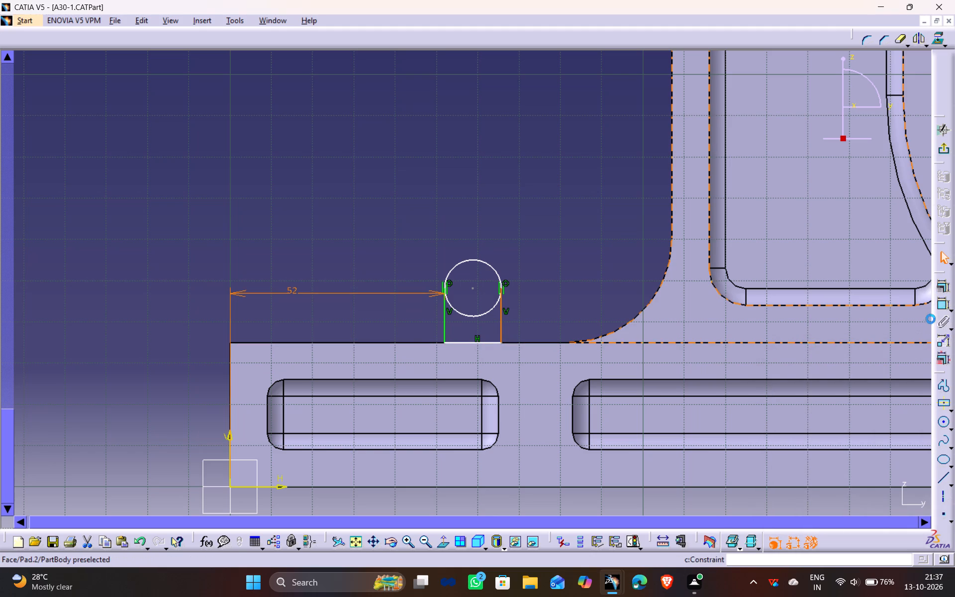
{"action": "left_click", "coordinate": [938, 304]}
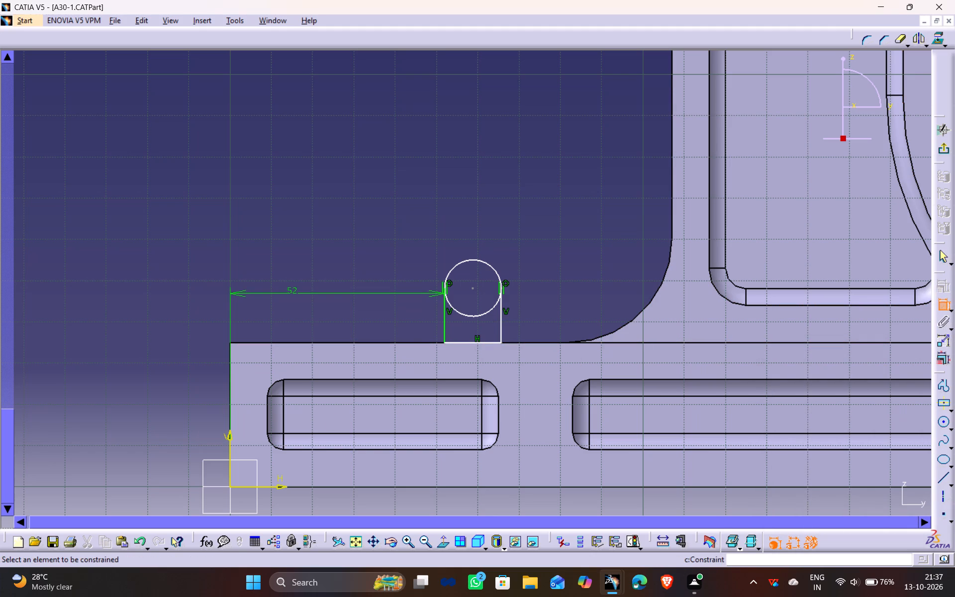
{"action": "left_click", "coordinate": [500, 322]}
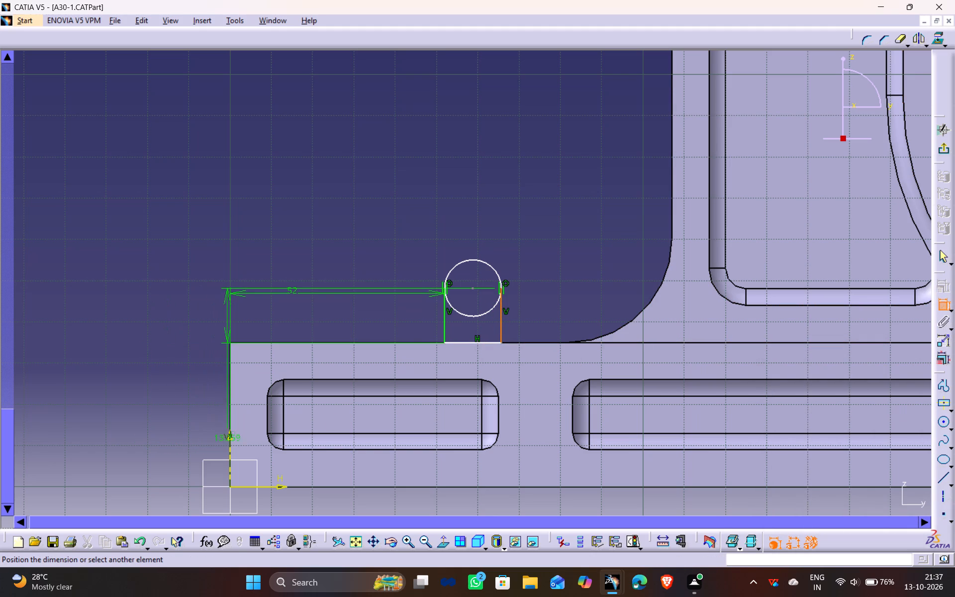
{"action": "left_click", "coordinate": [229, 441]}
{"action": "left_click", "coordinate": [365, 205]}
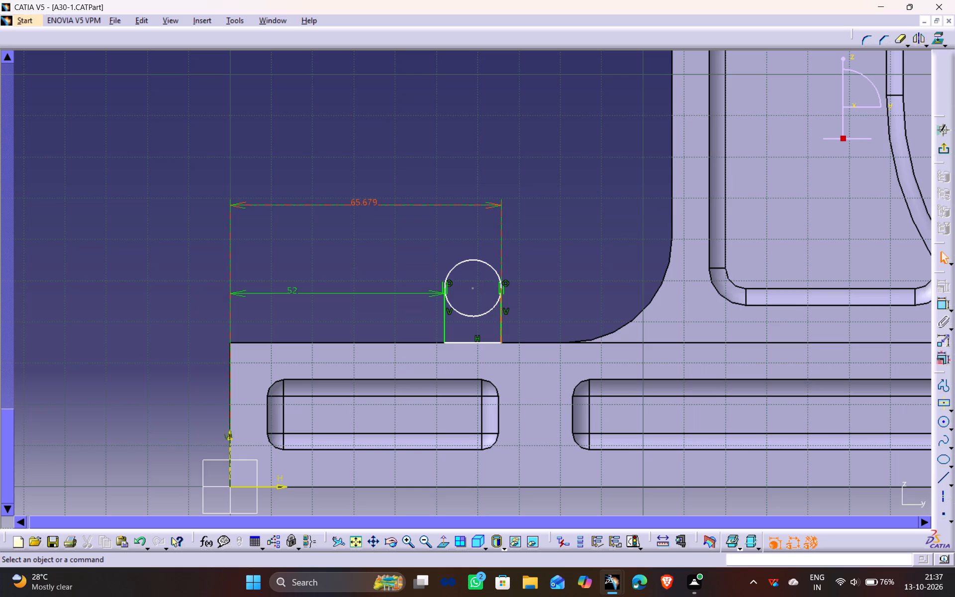
{"action": "double_click", "coordinate": [367, 201]}
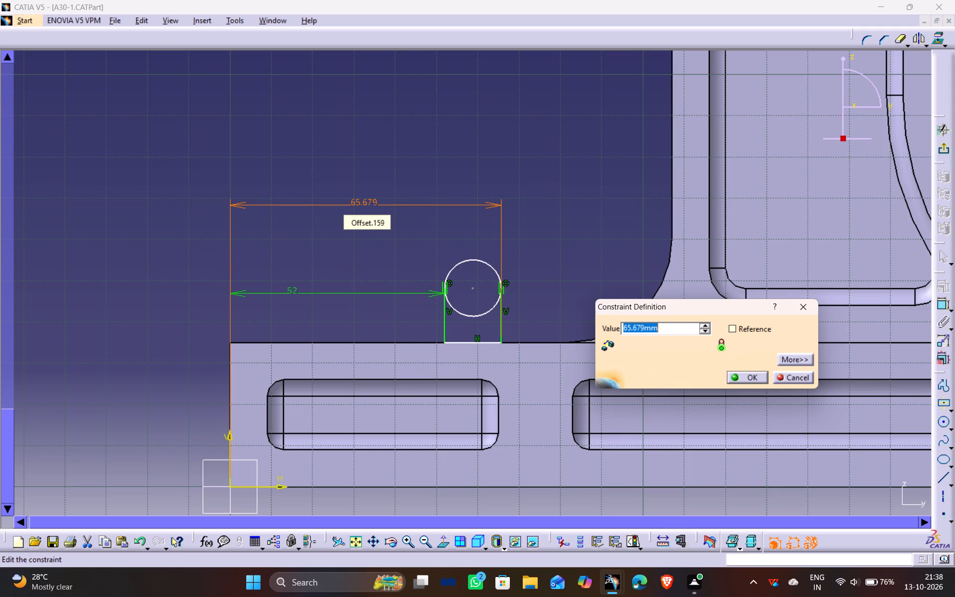
{"action": "type", "text": "37"}
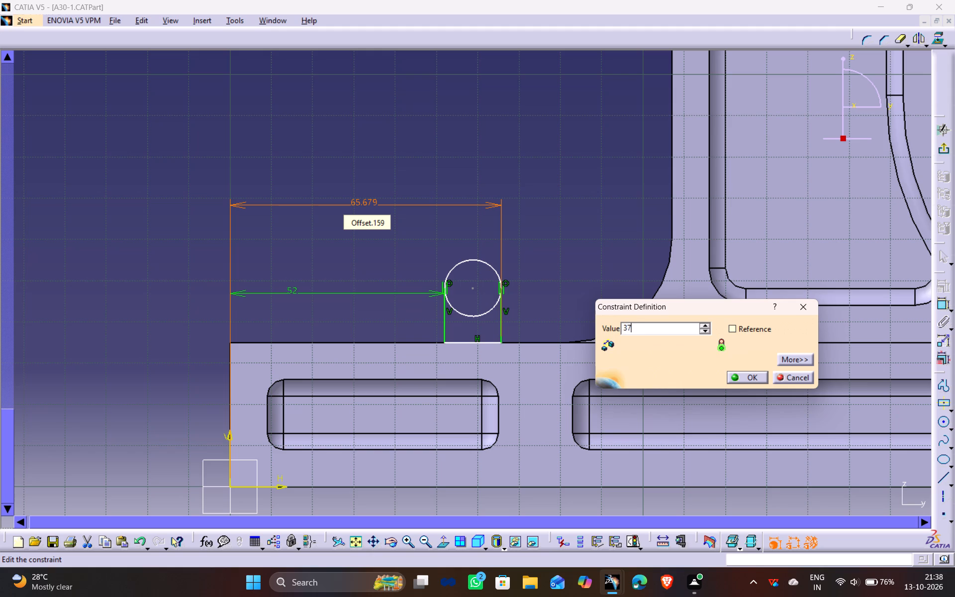
{"action": "type", "text": "+22"}
{"action": "key", "text": "Return"}
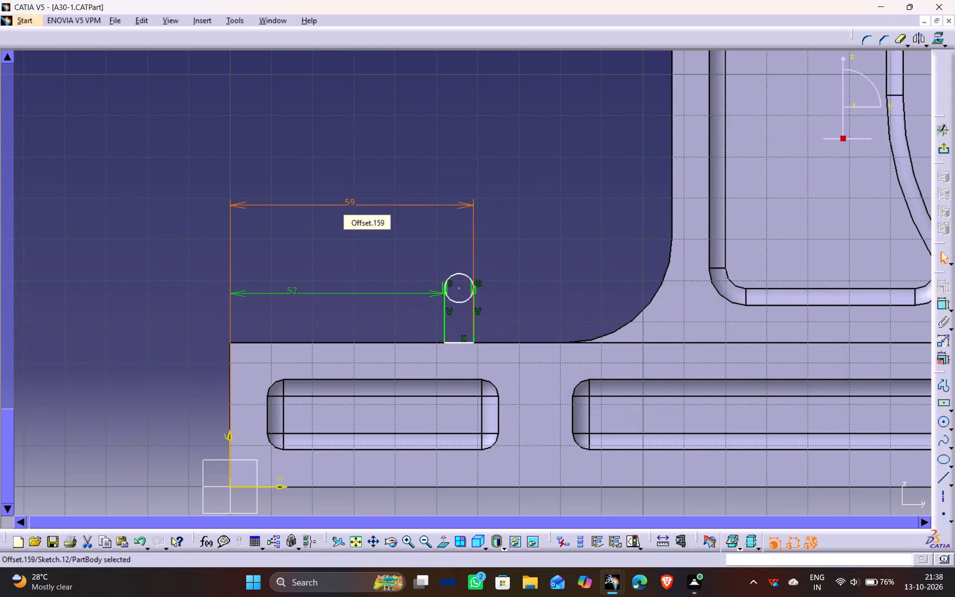
{"action": "left_click", "coordinate": [404, 261]}
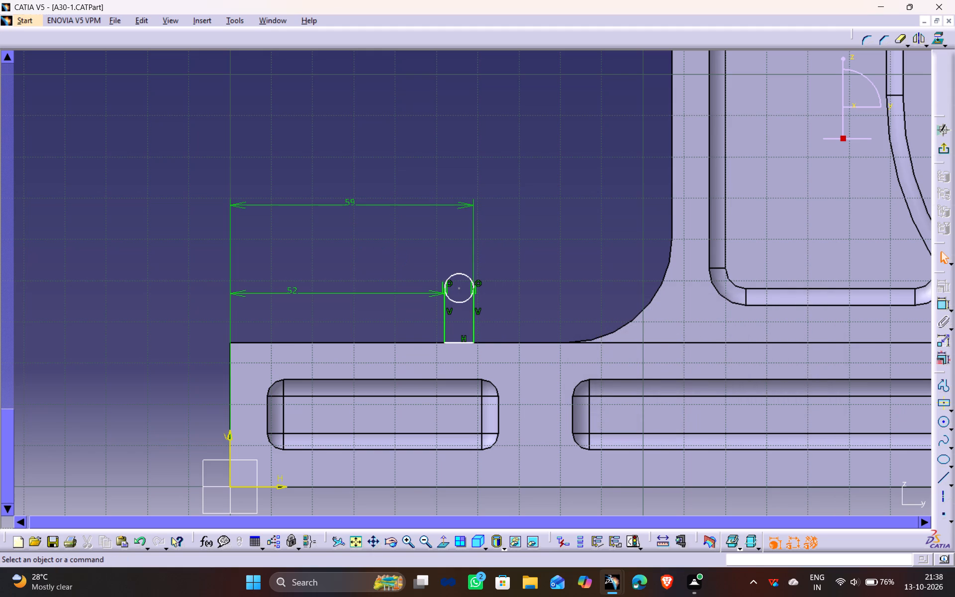
Dimension the height from the profile's bottom line to the top of the circle and set it to 17 mm.
{"action": "middle_click_drag", "start_coordinate": [410, 429], "coordinate": [394, 320], "text": "ctrl"}
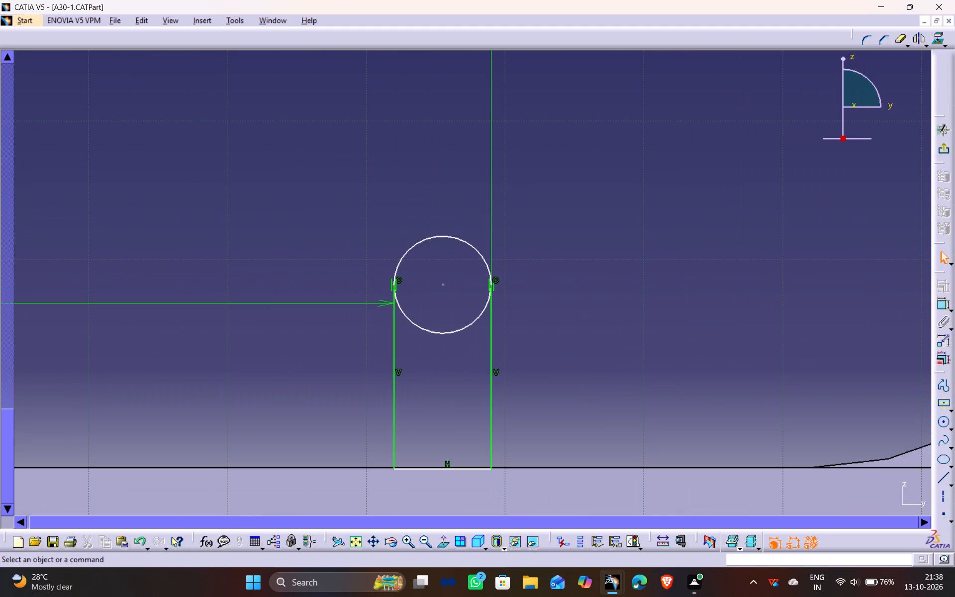
{"action": "middle_click_drag", "start_coordinate": [440, 265], "coordinate": [447, 311], "text": "ctrl"}
{"action": "left_click", "coordinate": [453, 257]}
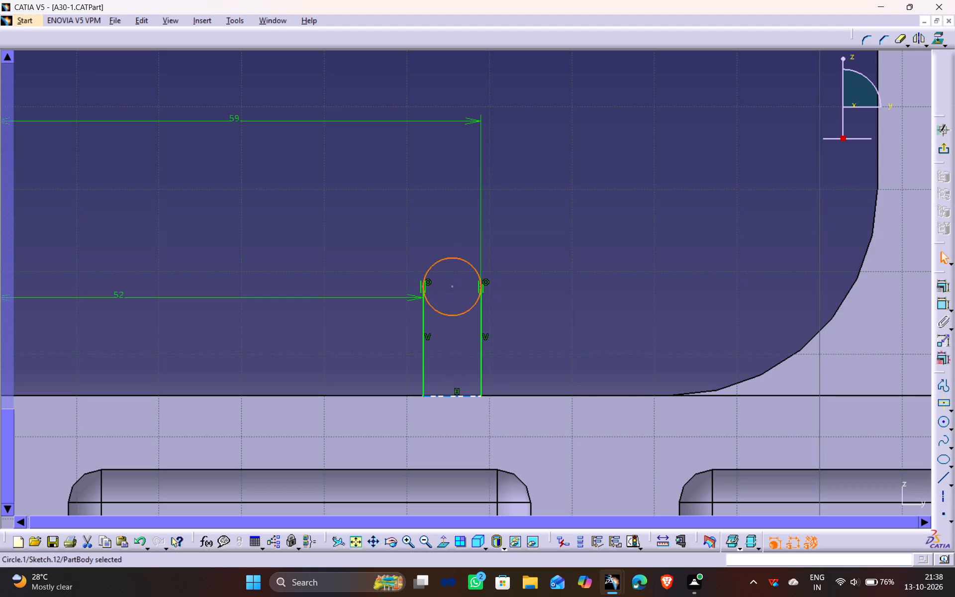
{"action": "left_click", "coordinate": [457, 396], "text": "ctrl"}
{"action": "left_click", "coordinate": [941, 305]}
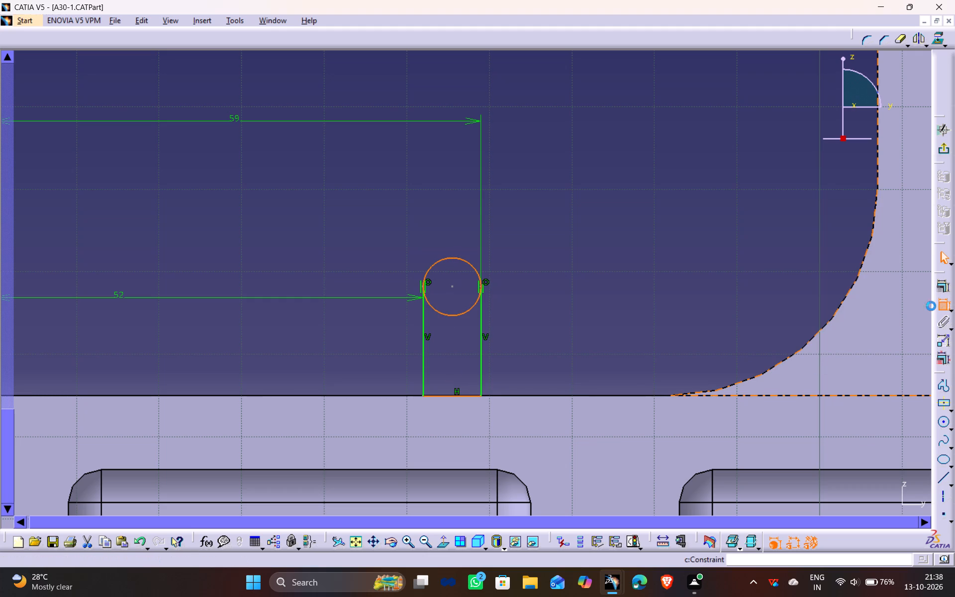
{"action": "left_click", "coordinate": [572, 344]}
{"action": "double_click", "coordinate": [575, 339]}
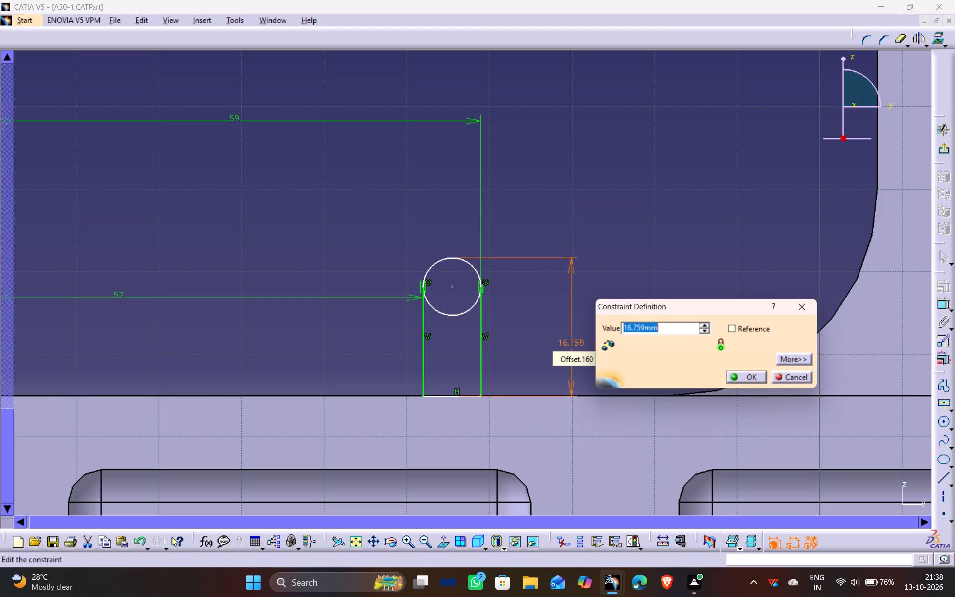
{"action": "type", "text": "17"}
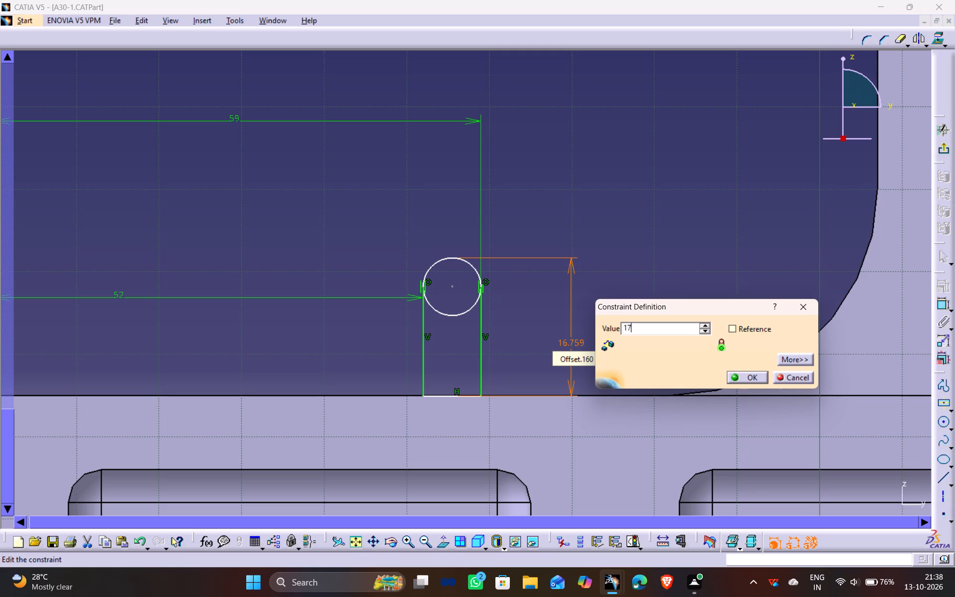
{"action": "key", "text": "Return"}
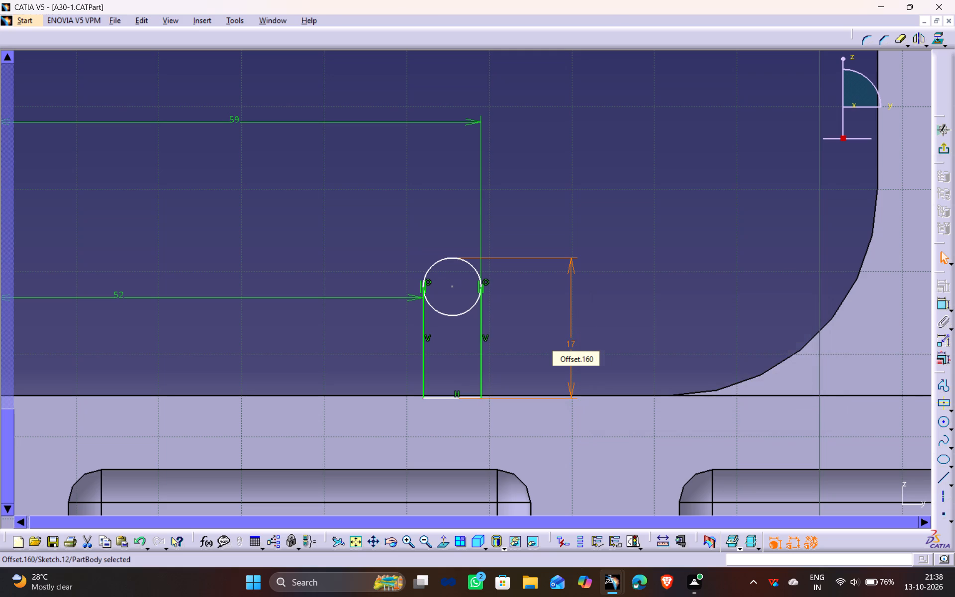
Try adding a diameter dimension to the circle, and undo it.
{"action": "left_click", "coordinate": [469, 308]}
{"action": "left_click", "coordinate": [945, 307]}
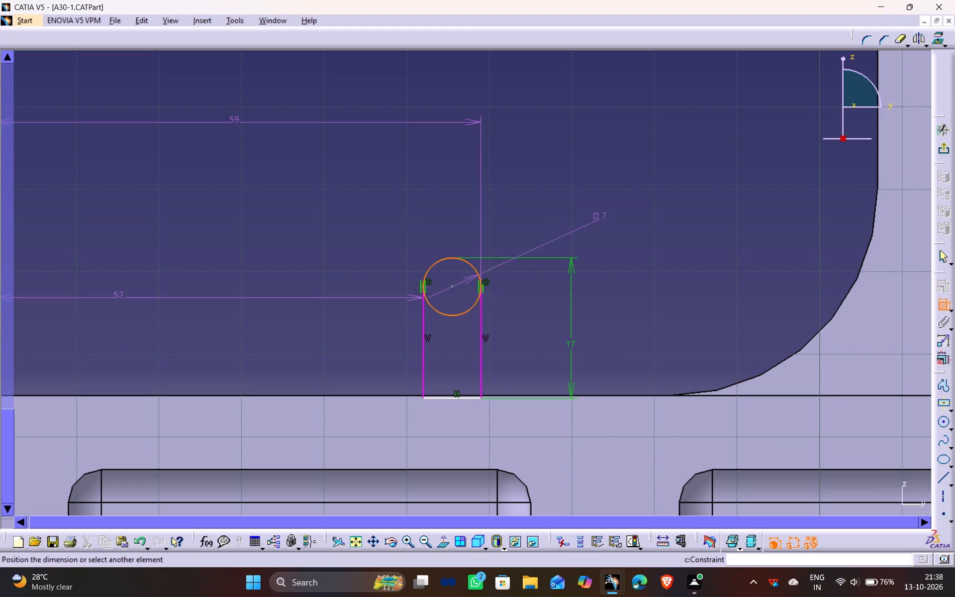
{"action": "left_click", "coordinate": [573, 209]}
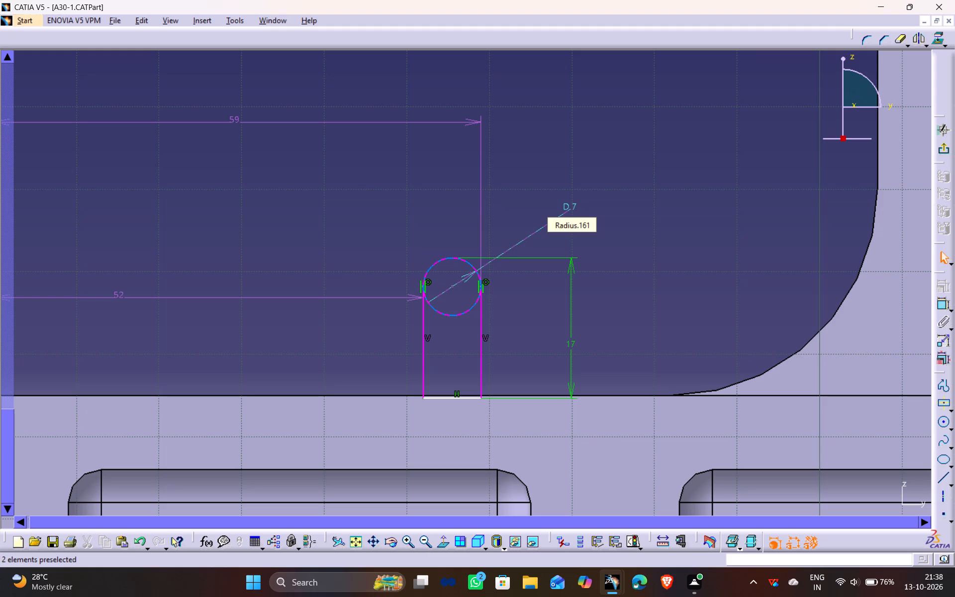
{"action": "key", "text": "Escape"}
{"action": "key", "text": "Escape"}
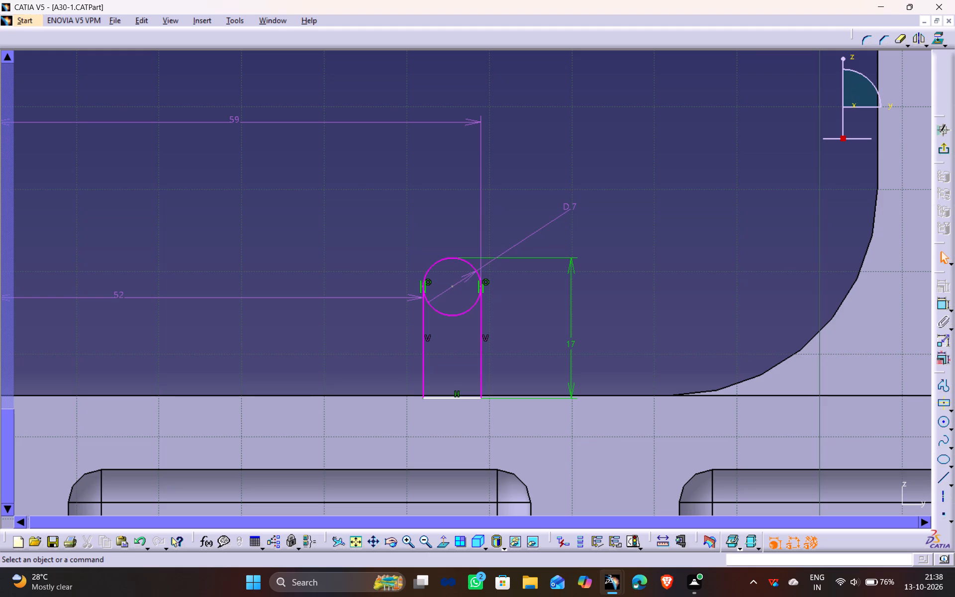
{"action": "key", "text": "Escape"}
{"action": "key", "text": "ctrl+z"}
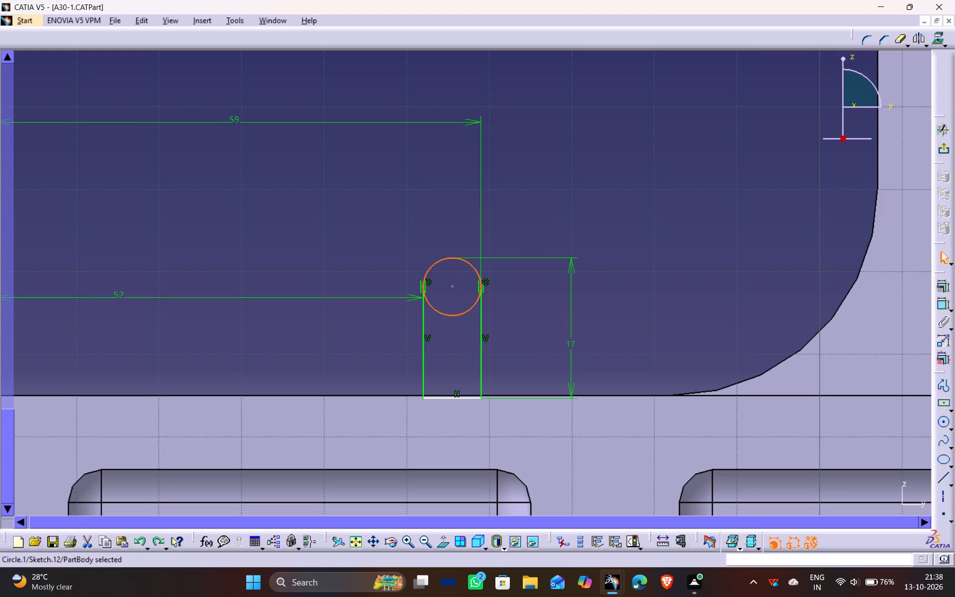
Constrain the profile's bottom line coincident with the base block's top edge.
{"action": "left_click", "coordinate": [469, 397]}
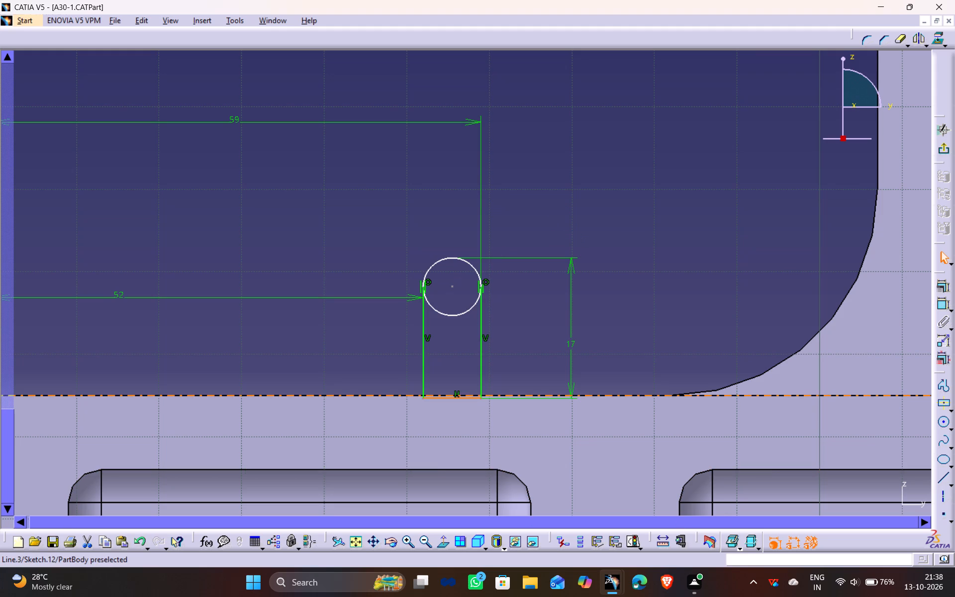
{"action": "left_click", "coordinate": [488, 393], "text": "ctrl"}
{"action": "left_click", "coordinate": [947, 285]}
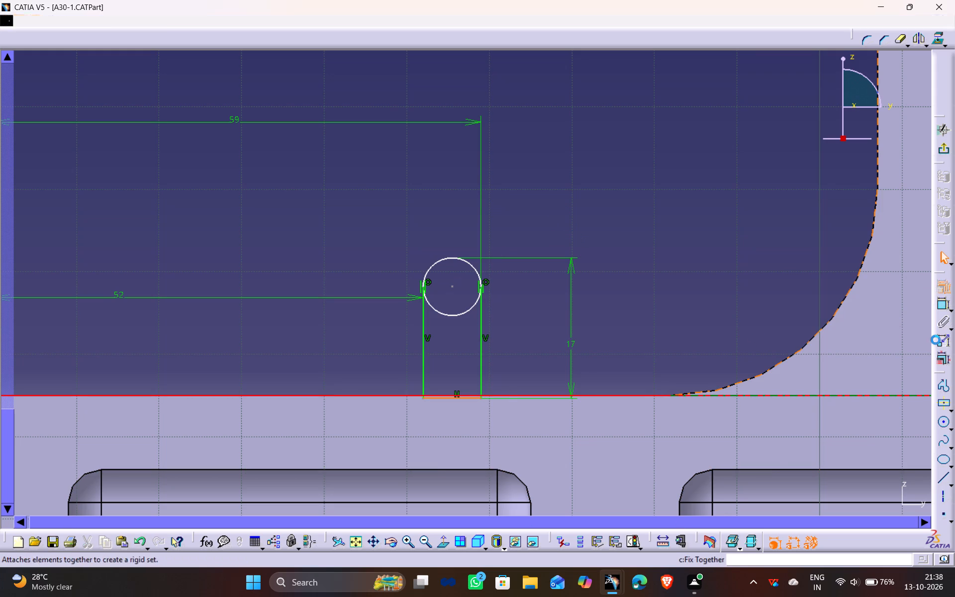
{"action": "left_click", "coordinate": [898, 393]}
{"action": "left_click", "coordinate": [857, 509]}
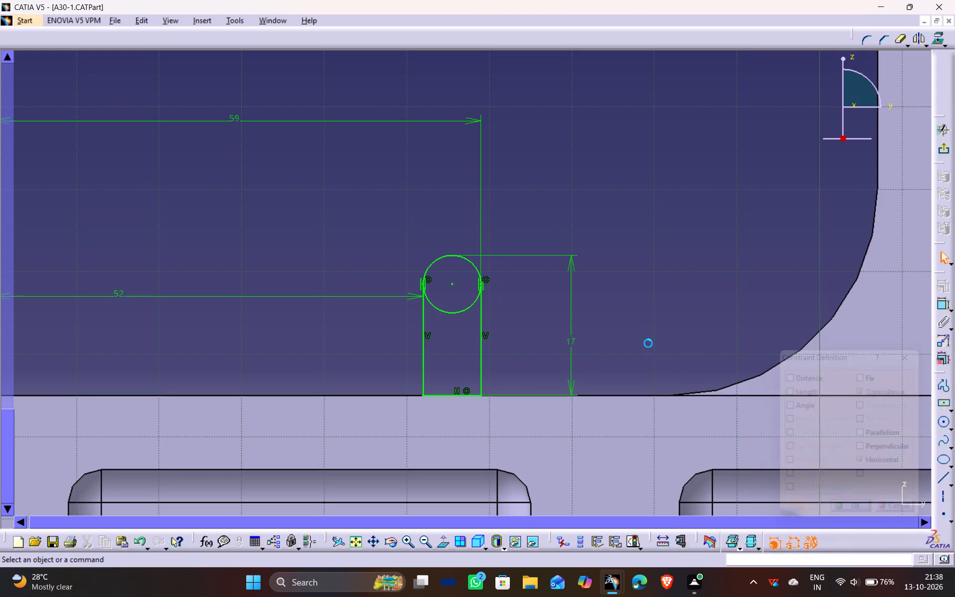
{"action": "left_click", "coordinate": [639, 331]}
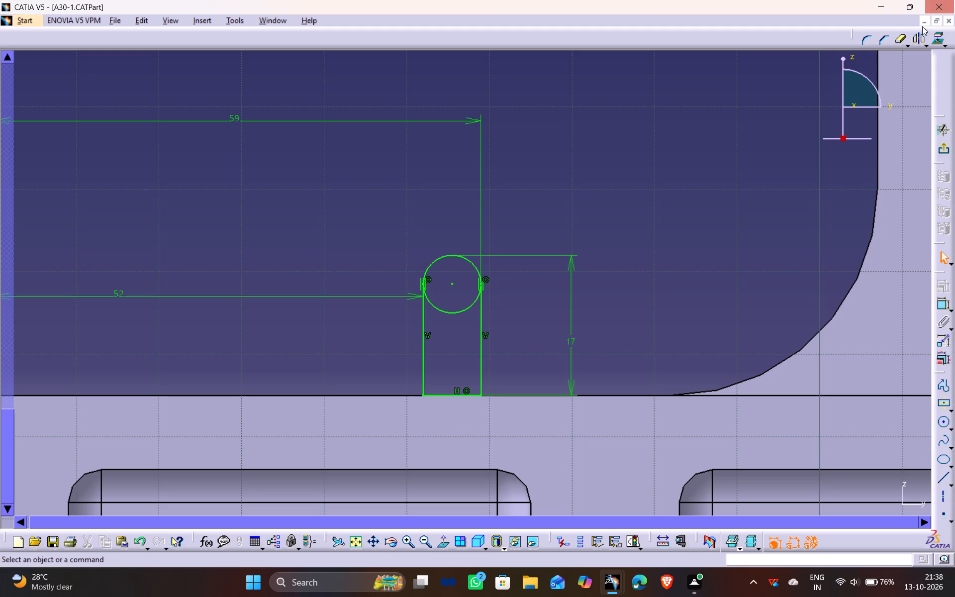
Trim away the circle's lower arc inside the profile with Quick Trim and exit the sketch.
{"action": "left_click", "coordinate": [903, 38]}
{"action": "left_click", "coordinate": [449, 311]}
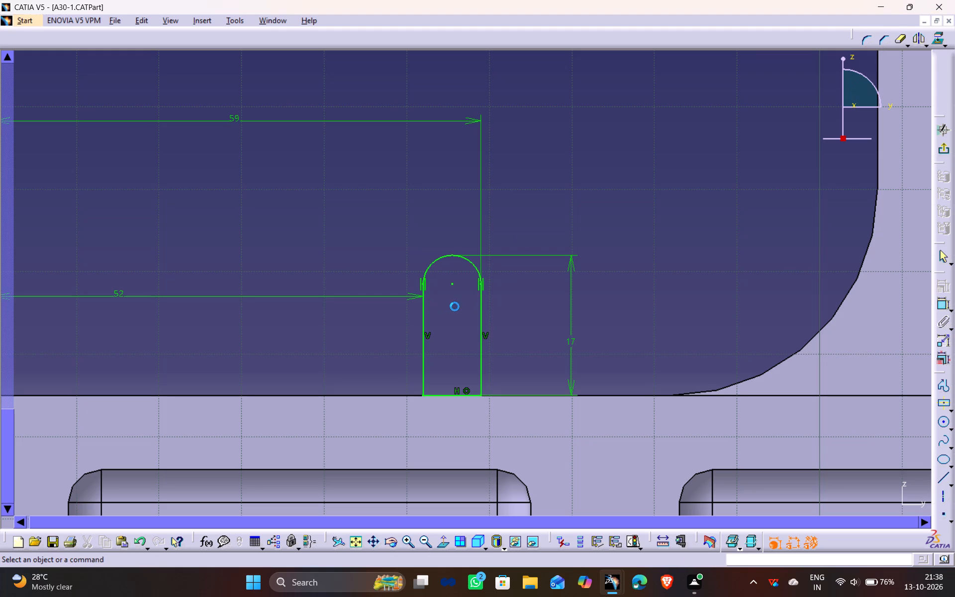
{"action": "left_click", "coordinate": [537, 207]}
{"action": "middle_click_drag", "start_coordinate": [392, 183], "coordinate": [401, 244], "text": "ctrl"}
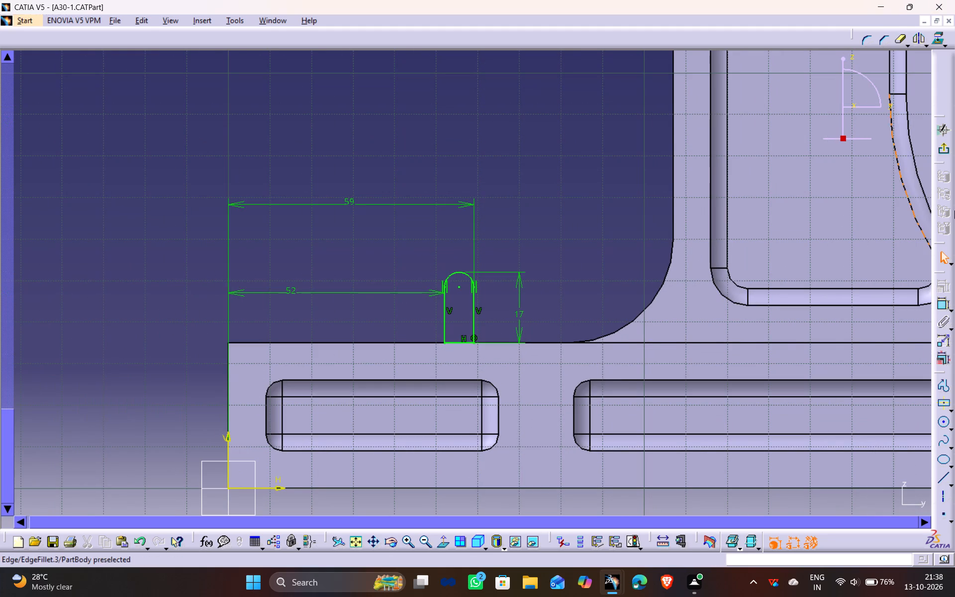
{"action": "left_click", "coordinate": [943, 148]}
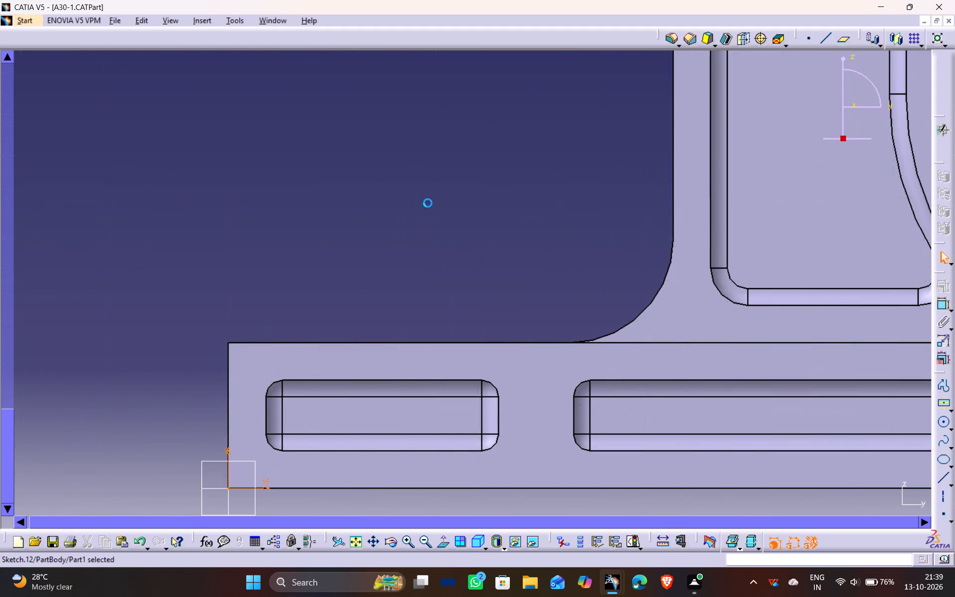
Revolve the round-topped profile 360 degrees with Shaft about the axis of the bracket head's cylinder.
{"action": "middle_click_drag", "start_coordinate": [382, 141], "coordinate": [365, 239], "text": "ctrl"}
{"action": "middle_click_drag", "start_coordinate": [453, 176], "coordinate": [376, 261]}
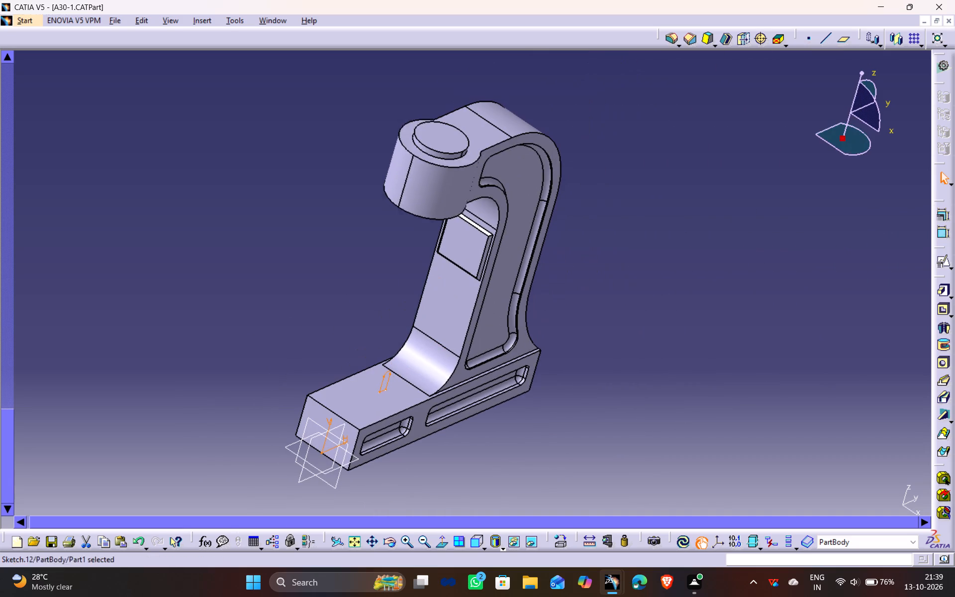
{"action": "left_click", "coordinate": [944, 328]}
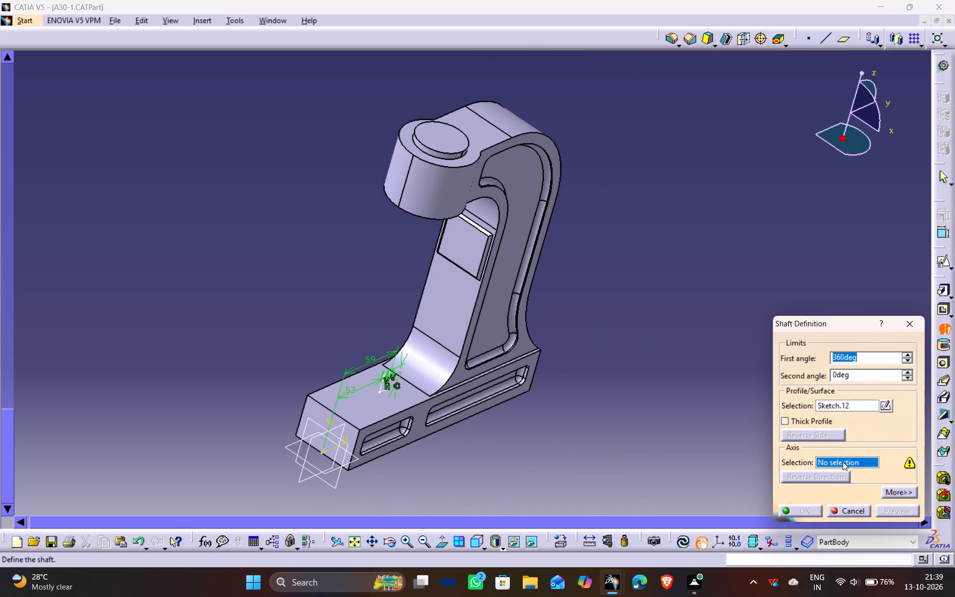
{"action": "left_click", "coordinate": [436, 181]}
{"action": "left_click", "coordinate": [900, 509]}
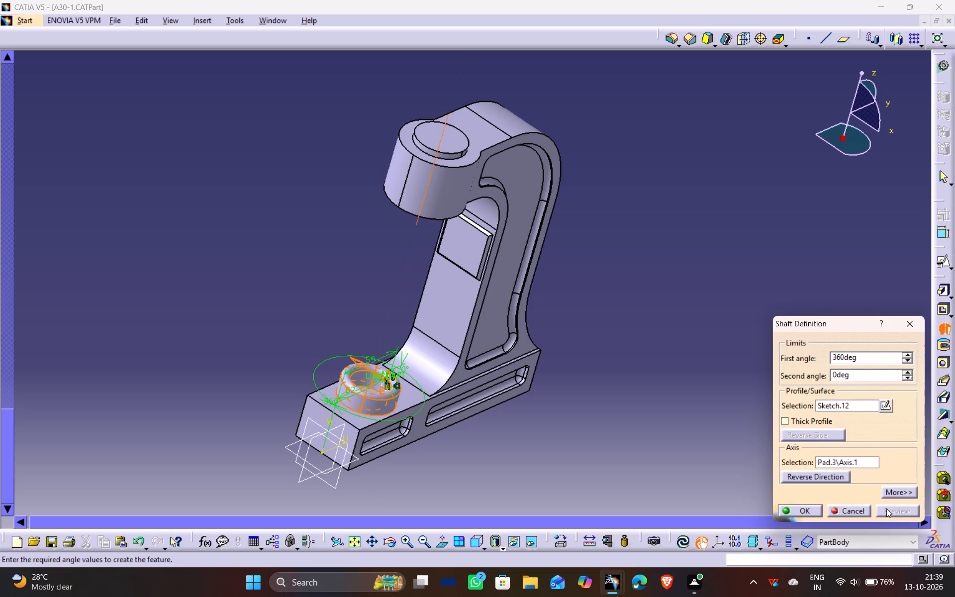
{"action": "middle_click_drag", "start_coordinate": [423, 482], "coordinate": [393, 380], "text": "ctrl"}
{"action": "middle_click_drag", "start_coordinate": [225, 503], "coordinate": [390, 86]}
{"action": "middle_click_drag", "start_coordinate": [446, 342], "coordinate": [443, 302], "text": "ctrl"}
{"action": "middle_click_drag", "start_coordinate": [287, 203], "coordinate": [316, 314]}
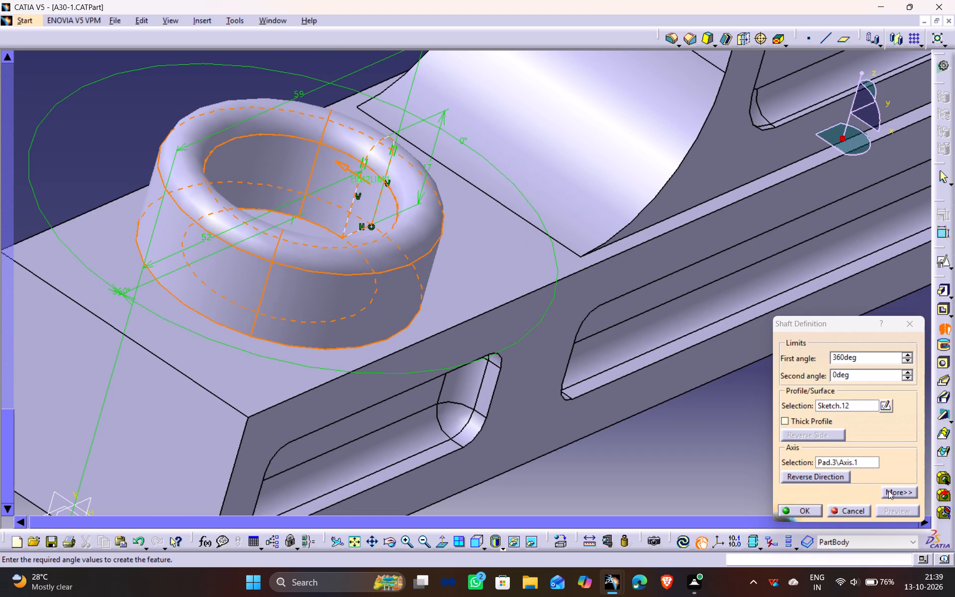
{"action": "left_click", "coordinate": [807, 510]}
{"action": "left_click", "coordinate": [646, 454]}
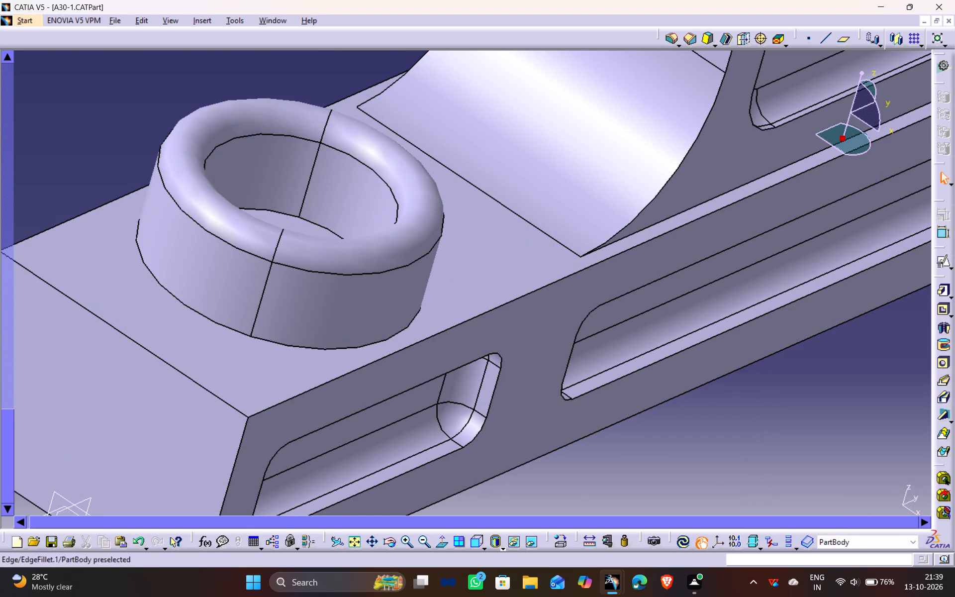
Open a positioned sketch on the base block's top face around the ring, keeping the implicit origin and orientation.
{"action": "middle_click_drag", "start_coordinate": [345, 186], "coordinate": [317, 263]}
{"action": "scroll", "coordinate": [345, 186], "scroll_direction": "down", "scroll_amount": 1}
{"action": "left_click_drag", "start_coordinate": [345, 186], "coordinate": [317, 263]}
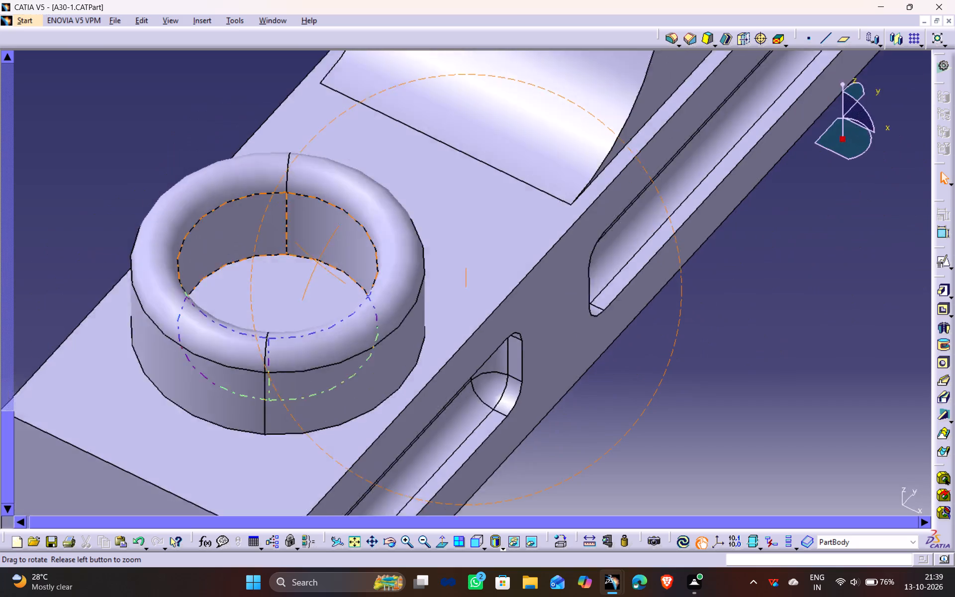
{"action": "left_click_drag", "start_coordinate": [317, 263], "coordinate": [313, 311]}
{"action": "middle_click_drag", "start_coordinate": [317, 263], "coordinate": [313, 312]}
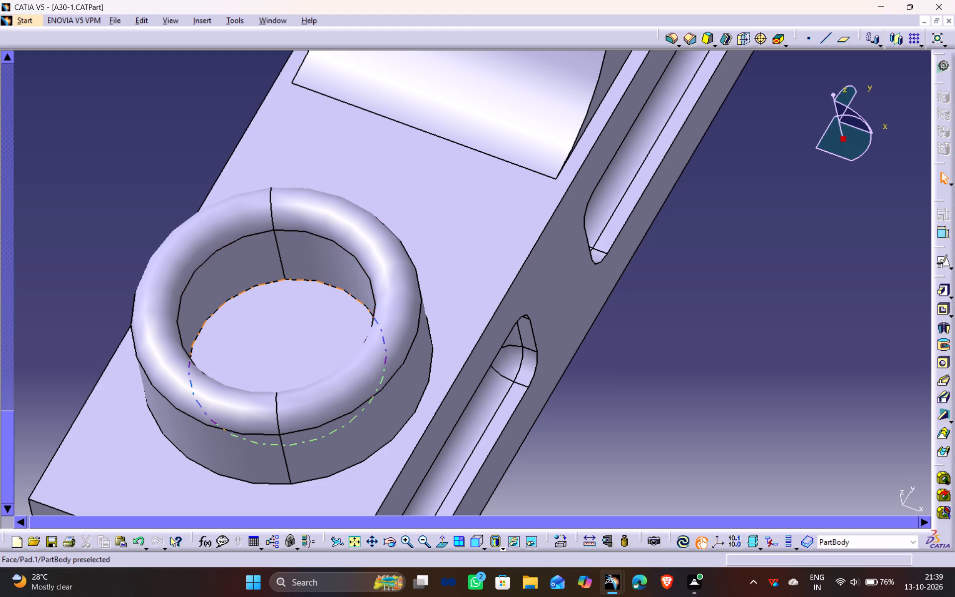
{"action": "left_click", "coordinate": [373, 226]}
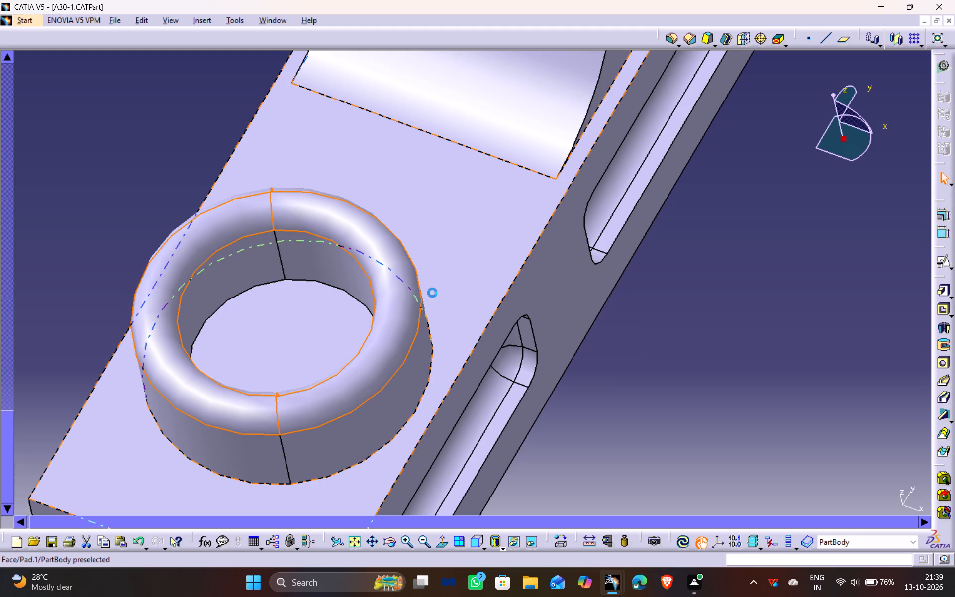
{"action": "left_click", "coordinate": [470, 253]}
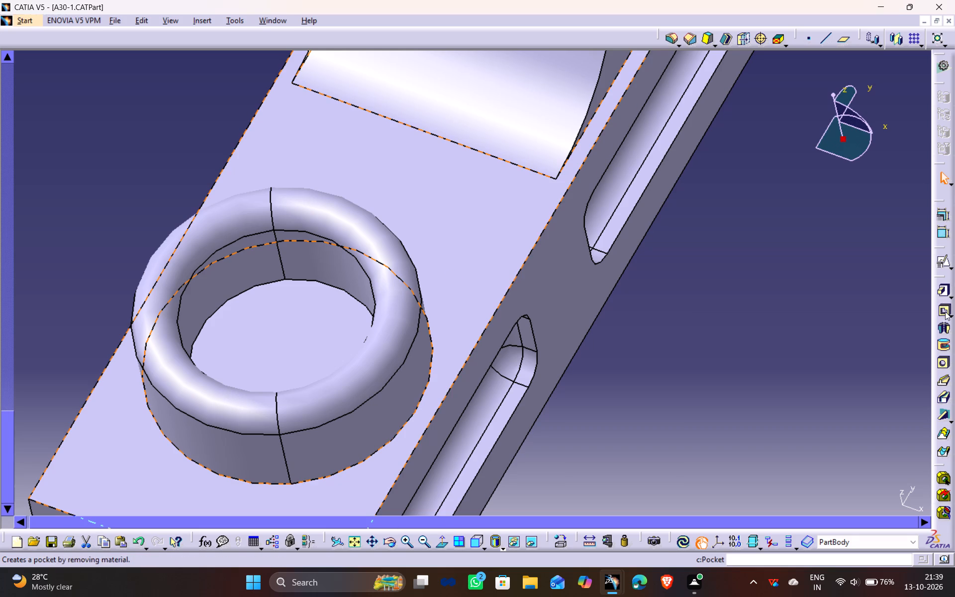
{"action": "left_click", "coordinate": [946, 263]}
{"action": "middle_click_drag", "start_coordinate": [477, 248], "coordinate": [477, 254], "text": "ctrl"}
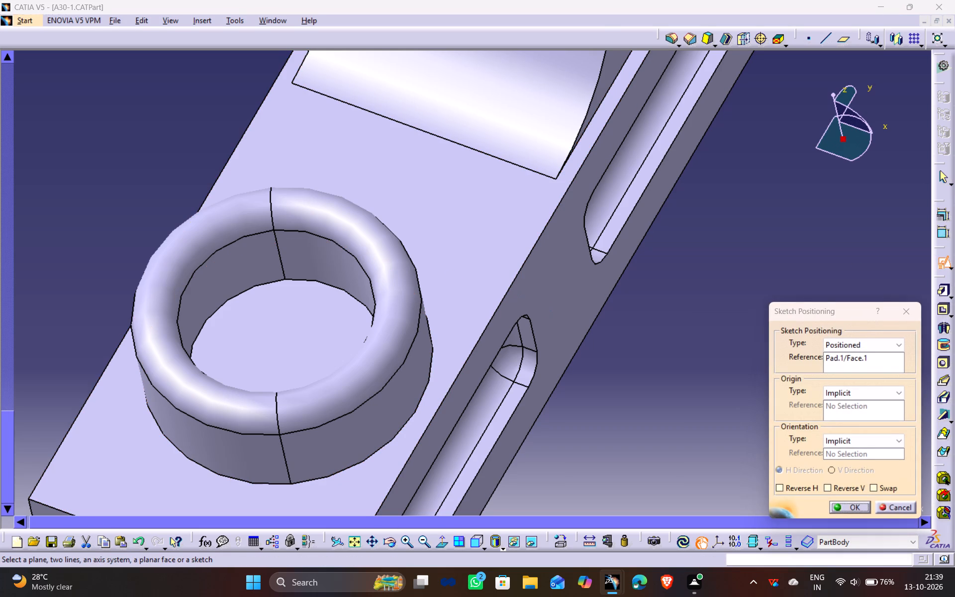
{"action": "middle_click_drag", "start_coordinate": [477, 254], "coordinate": [480, 309], "text": "ctrl"}
{"action": "middle_click_drag", "start_coordinate": [444, 402], "coordinate": [442, 392]}
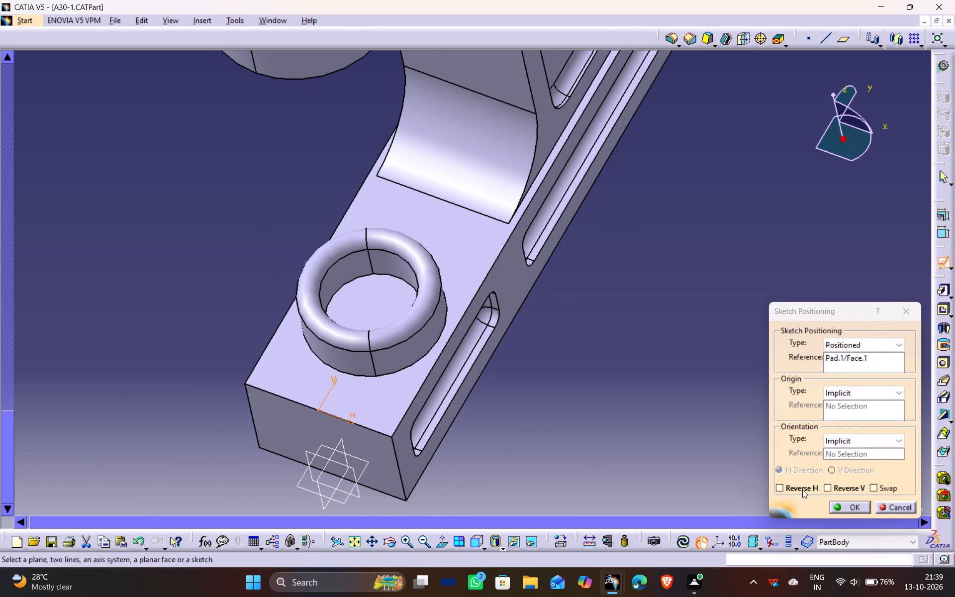
{"action": "left_click", "coordinate": [850, 508]}
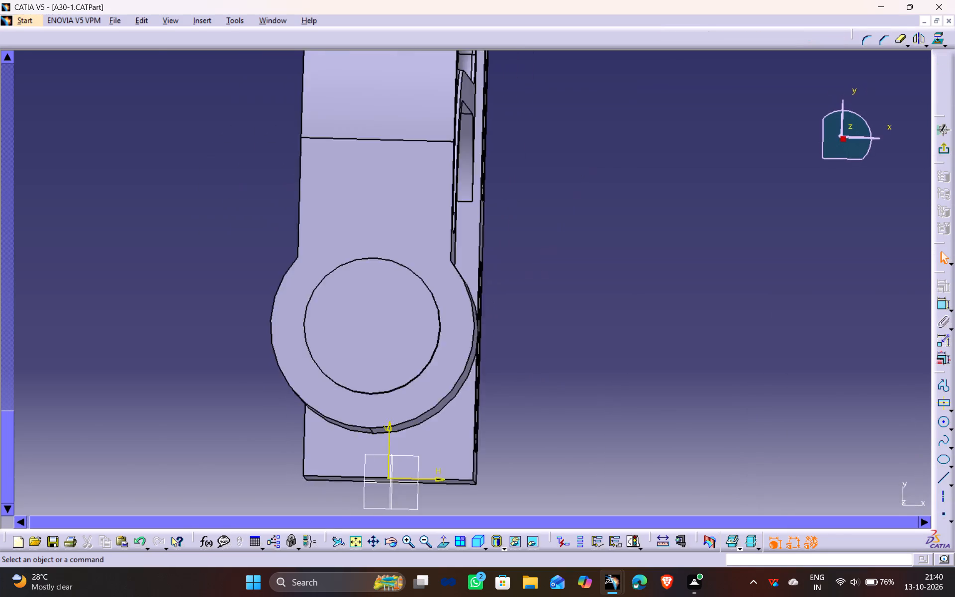
Sketch an oblique line from near the ring's centre on the V axis out to about H 18 mm, V 10 mm.
{"action": "middle_click_drag", "start_coordinate": [433, 417], "coordinate": [427, 367]}
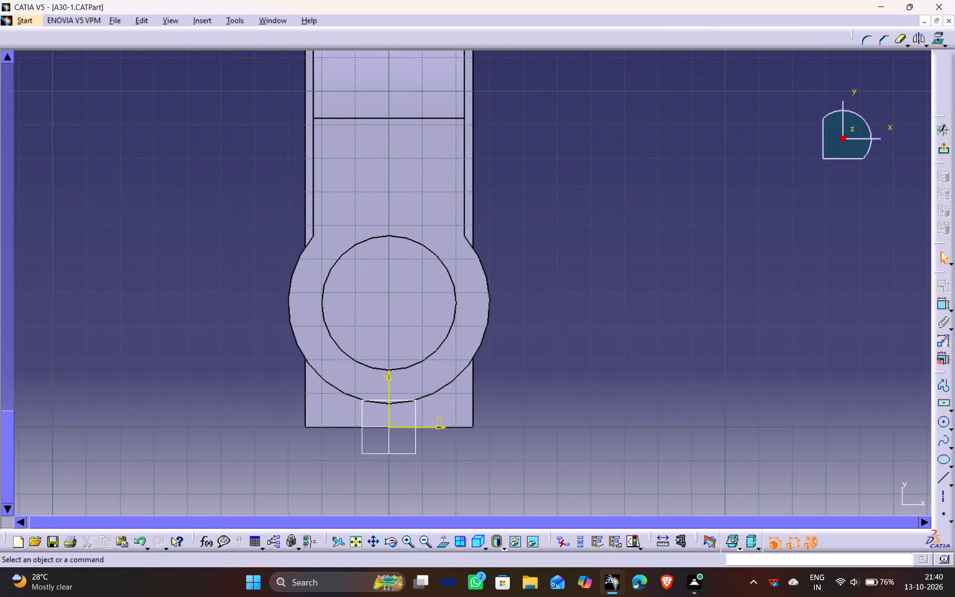
{"action": "middle_click_drag", "start_coordinate": [467, 460], "coordinate": [445, 376]}
{"action": "scroll", "coordinate": [462, 458], "scroll_direction": "down", "scroll_amount": 1}
{"action": "left_click_drag", "start_coordinate": [458, 456], "coordinate": [441, 378]}
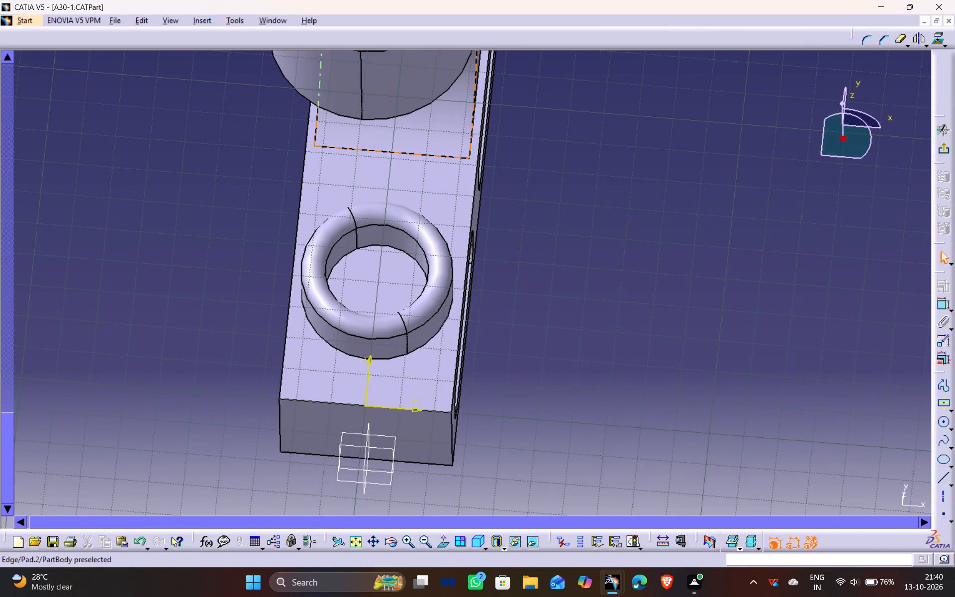
{"action": "middle_click_drag", "start_coordinate": [429, 153], "coordinate": [431, 181], "text": "ctrl"}
{"action": "middle_click_drag", "start_coordinate": [453, 243], "coordinate": [448, 291]}
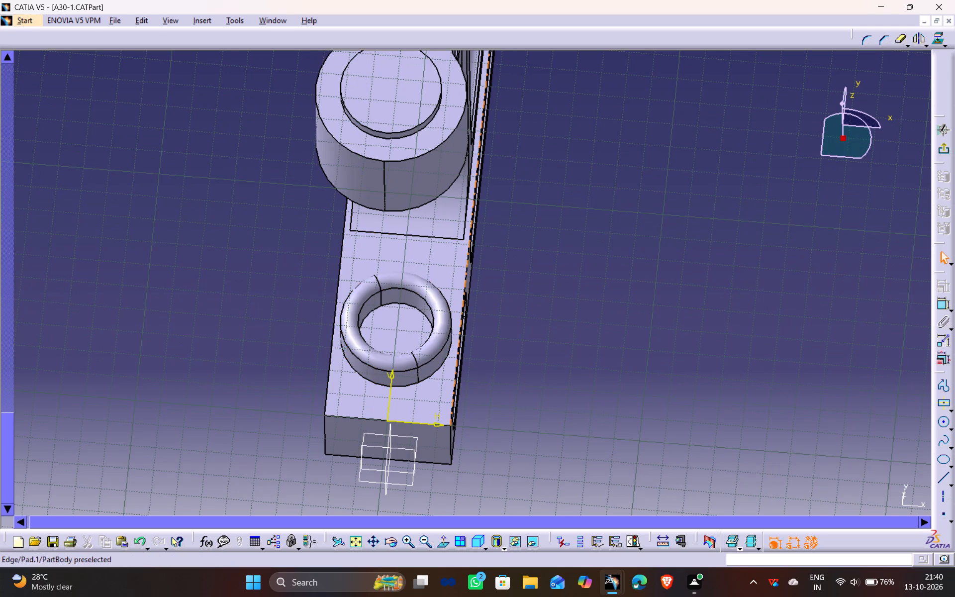
{"action": "middle_click_drag", "start_coordinate": [456, 471], "coordinate": [451, 429], "text": "ctrl"}
{"action": "middle_click_drag", "start_coordinate": [450, 469], "coordinate": [515, 374]}
{"action": "middle_click_drag", "start_coordinate": [480, 513], "coordinate": [481, 469], "text": "ctrl"}
{"action": "middle_click_drag", "start_coordinate": [487, 388], "coordinate": [491, 417]}
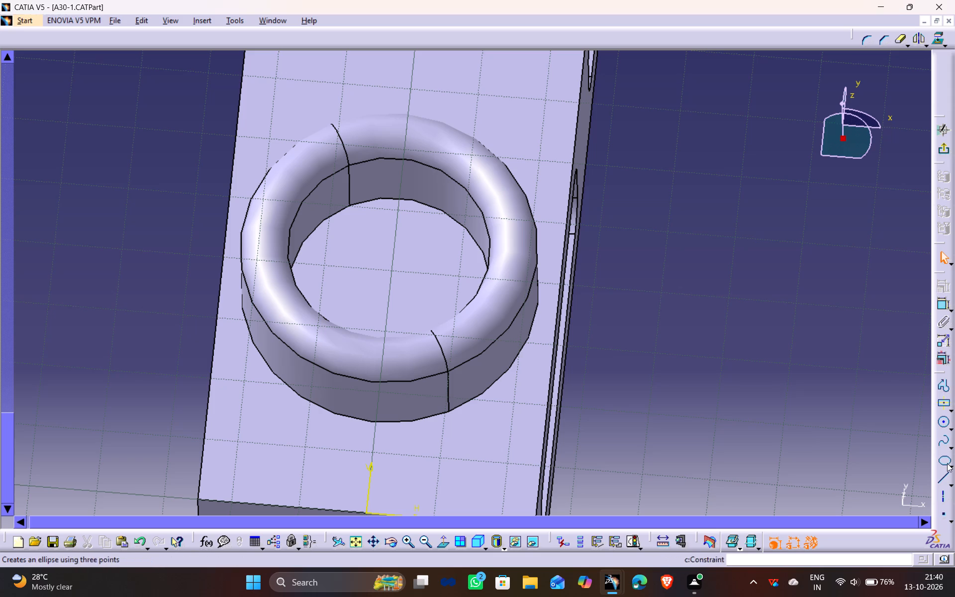
{"action": "left_click", "coordinate": [942, 480]}
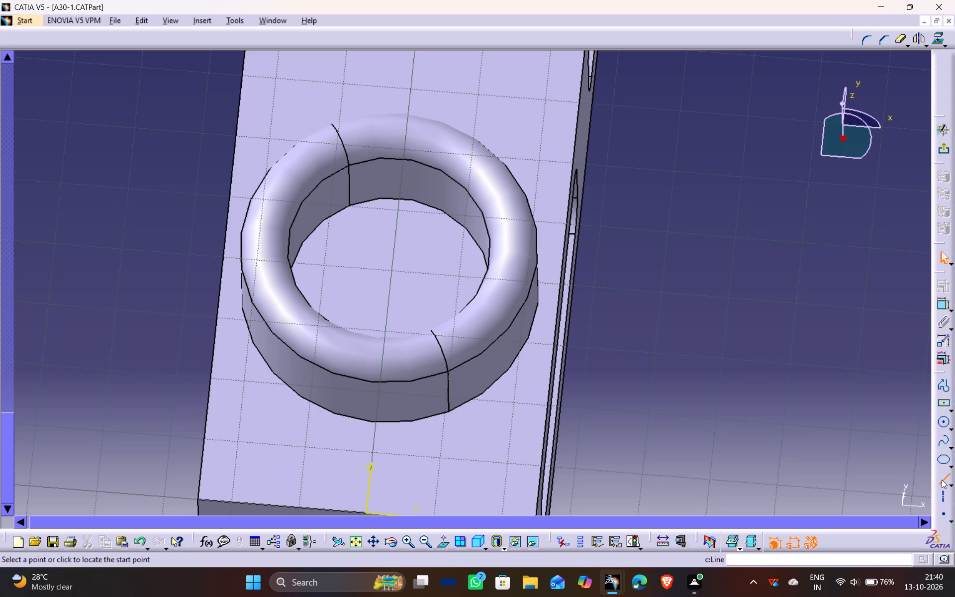
{"action": "left_click", "coordinate": [392, 280]}
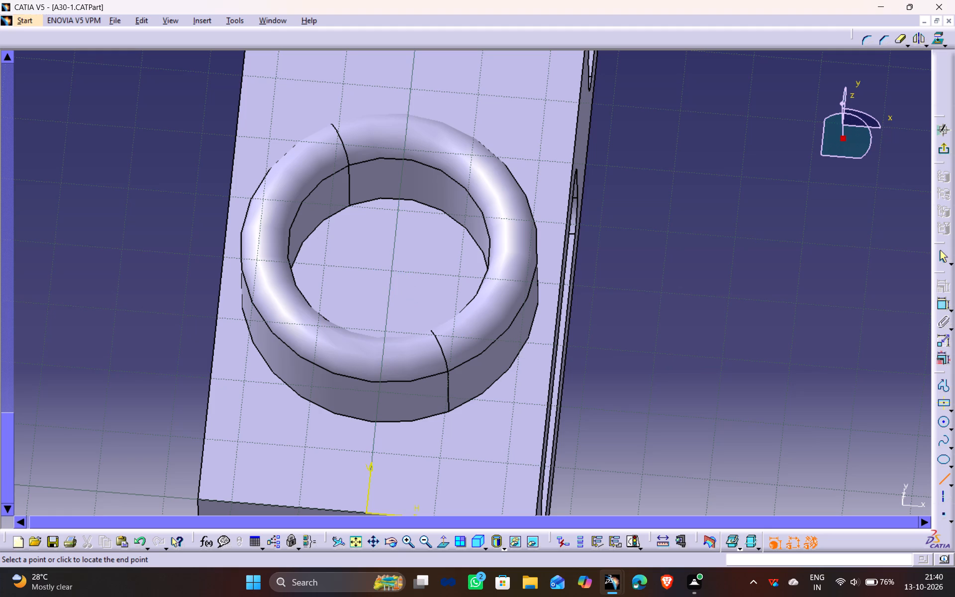
{"action": "left_click", "coordinate": [494, 464]}
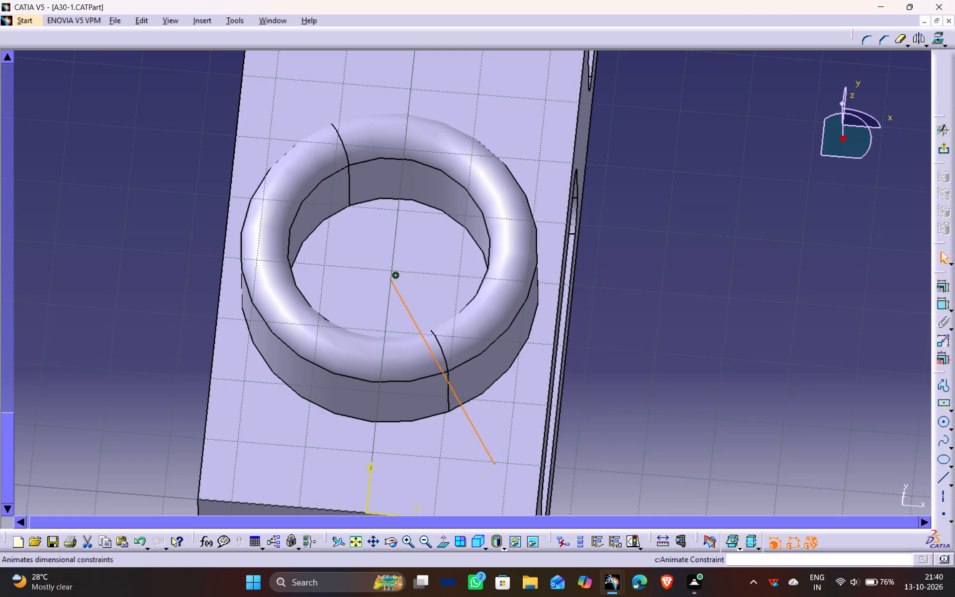
Show the Sketch tools and convert the oblique line into a construction element.
{"action": "right_click", "coordinate": [954, 542]}
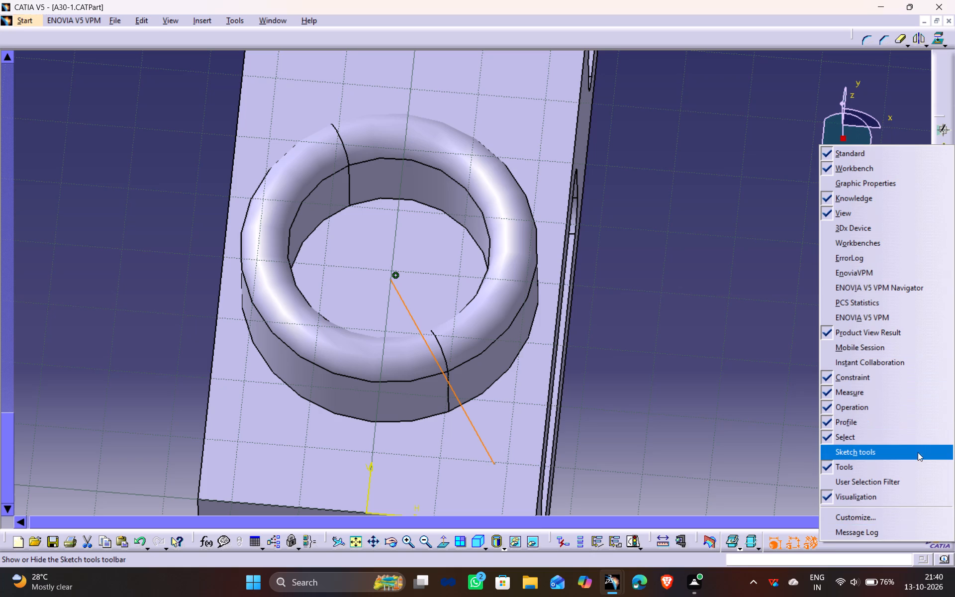
{"action": "left_click", "coordinate": [912, 454]}
{"action": "left_click_drag", "start_coordinate": [181, 372], "coordinate": [302, 289]}
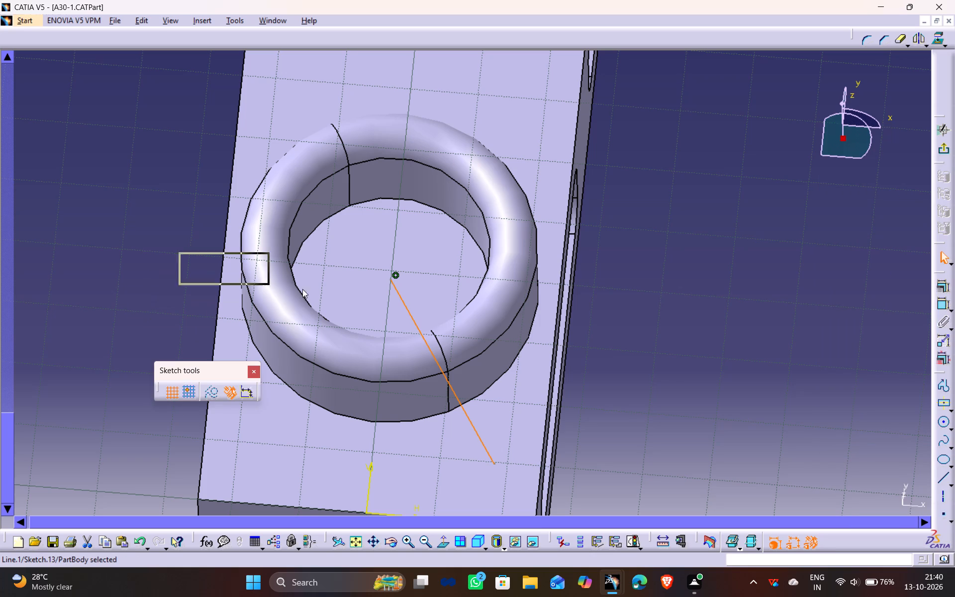
{"action": "left_click_drag", "start_coordinate": [302, 289], "coordinate": [774, 44]}
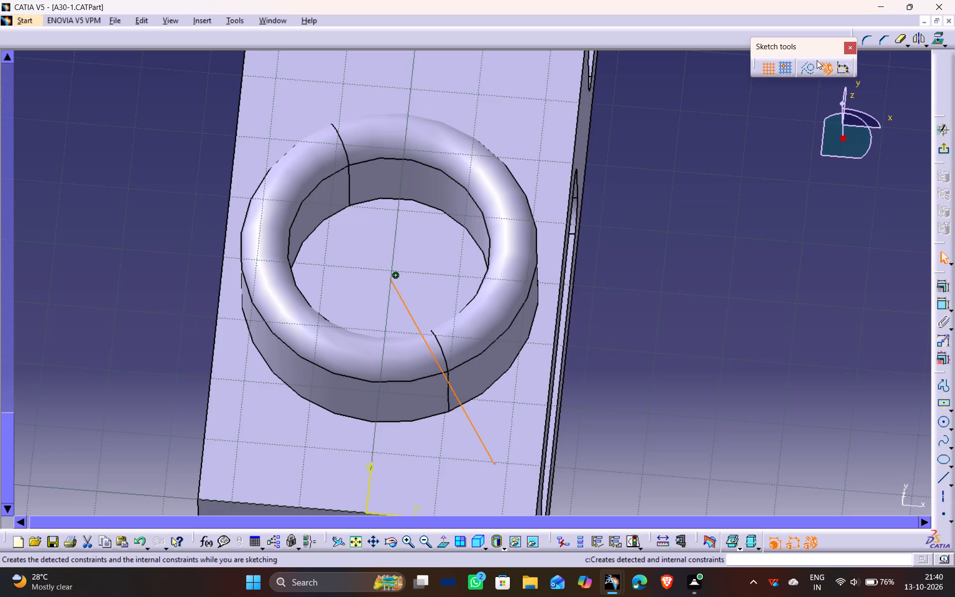
{"action": "left_click", "coordinate": [810, 68]}
{"action": "left_click", "coordinate": [743, 218]}
Constrain the construction line's inner endpoint concentric with the ring's inner circular edge on the base block.
{"action": "middle_click_drag", "start_coordinate": [622, 424], "coordinate": [598, 362]}
{"action": "left_click_drag", "start_coordinate": [622, 422], "coordinate": [598, 362]}
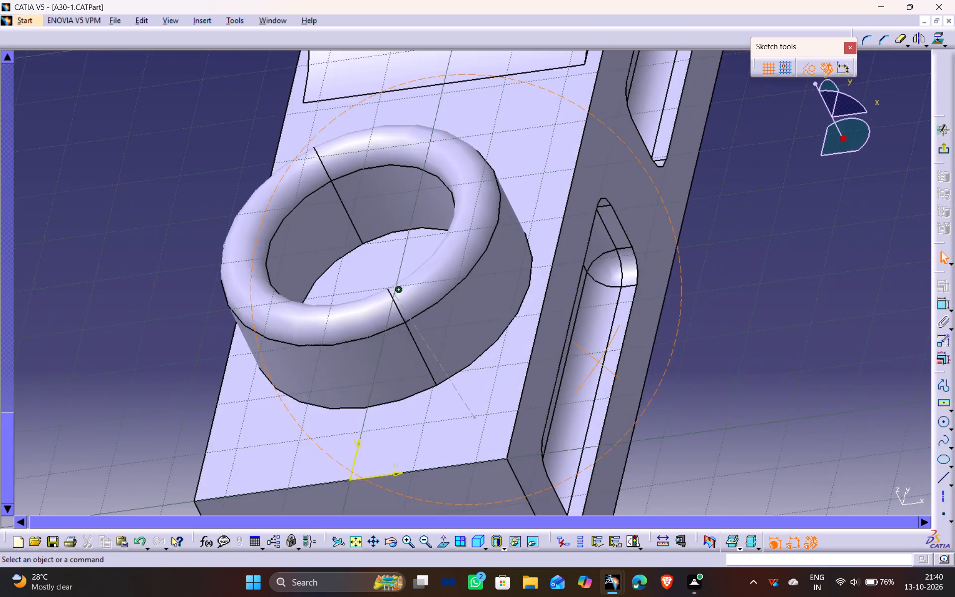
{"action": "left_click_drag", "start_coordinate": [598, 362], "coordinate": [636, 382]}
{"action": "middle_click_drag", "start_coordinate": [598, 362], "coordinate": [641, 379]}
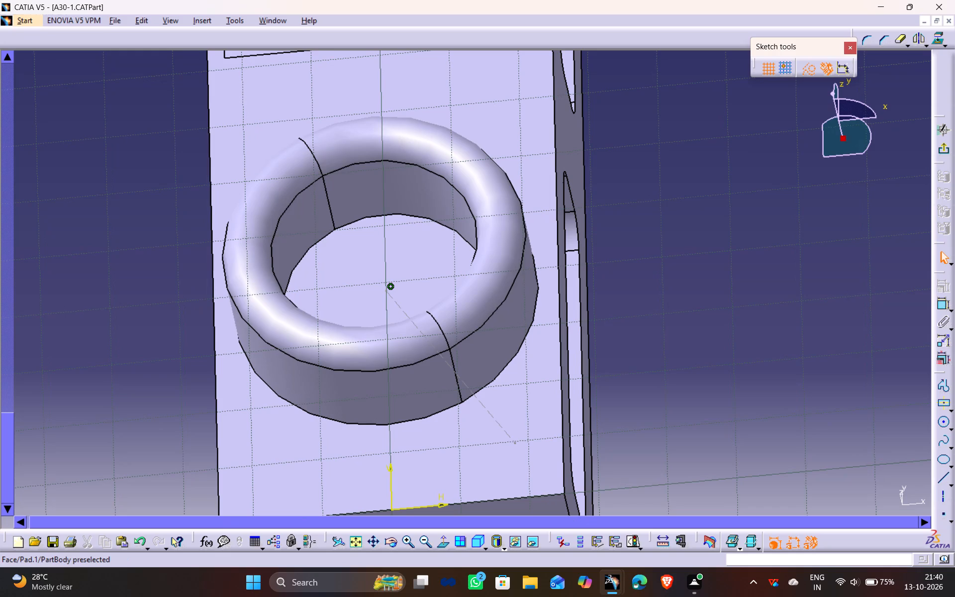
{"action": "left_click", "coordinate": [386, 290]}
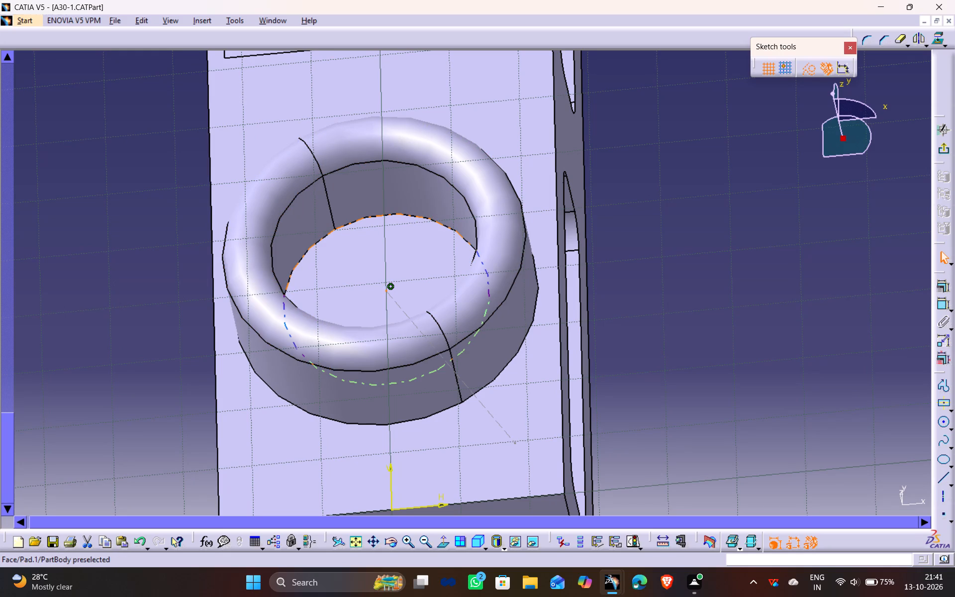
{"action": "left_click", "coordinate": [429, 222], "text": "ctrl"}
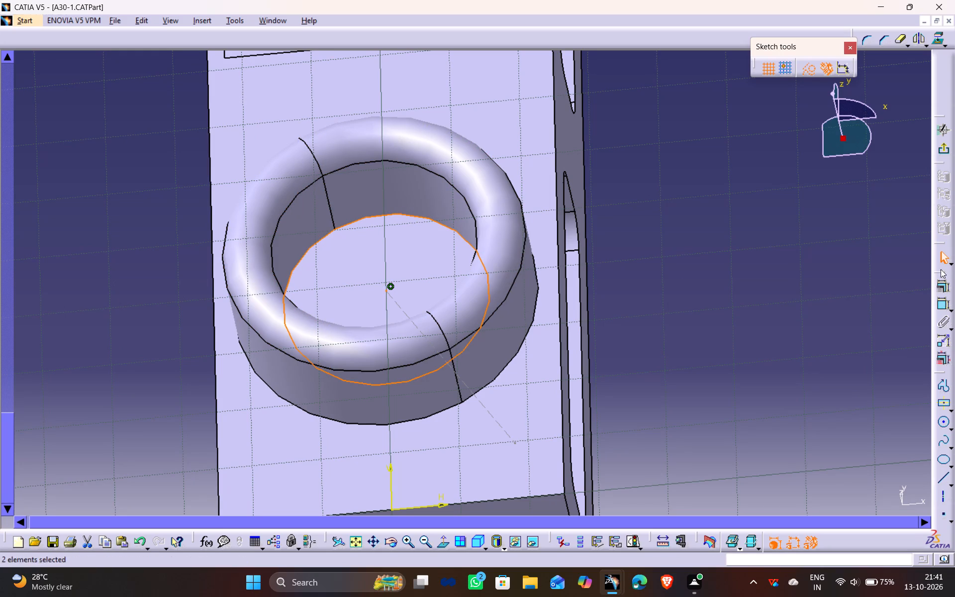
{"action": "left_click", "coordinate": [942, 294]}
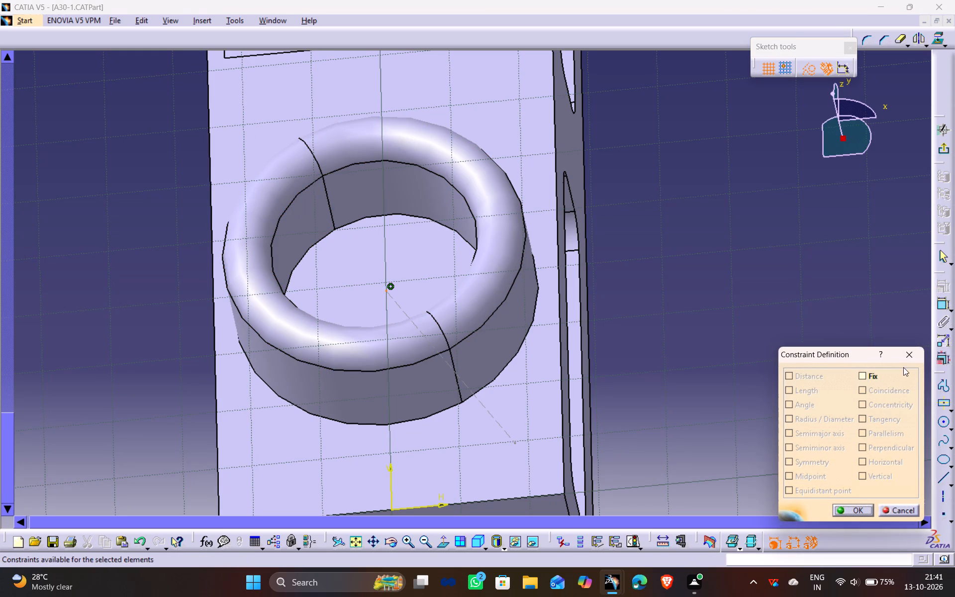
{"action": "left_click", "coordinate": [903, 362]}
{"action": "left_click", "coordinate": [461, 234], "text": "ctrl"}
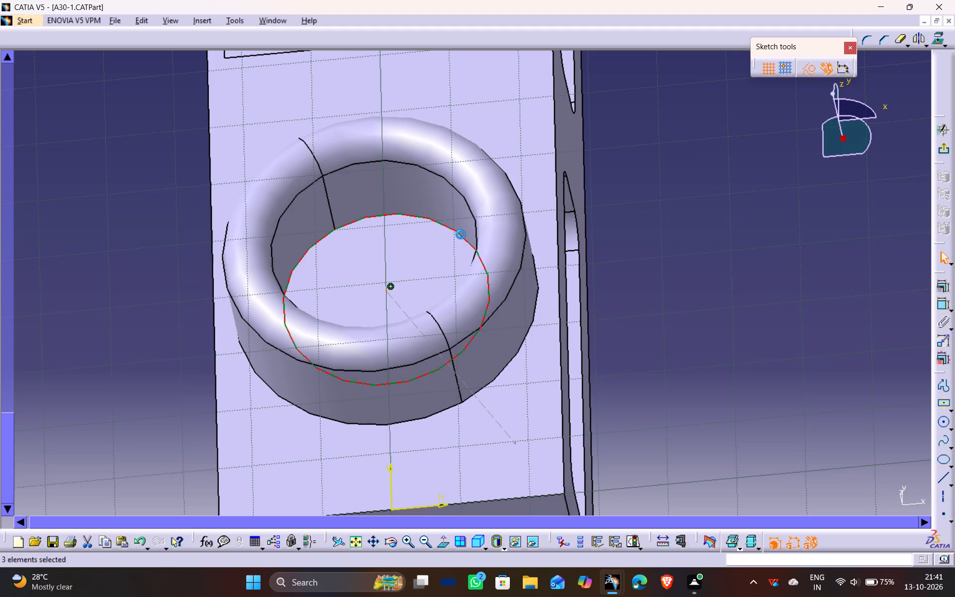
{"action": "left_click", "coordinate": [938, 284]}
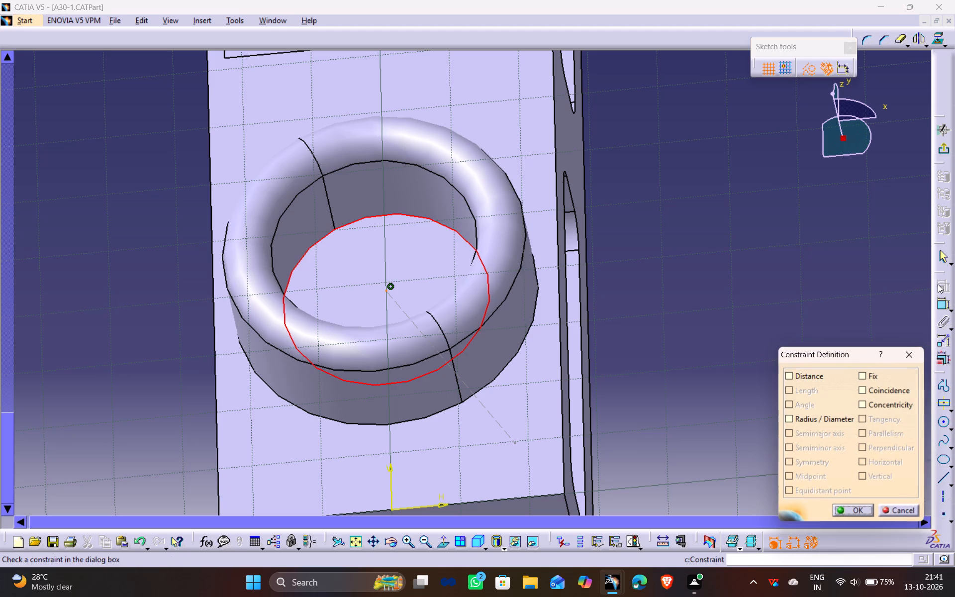
{"action": "left_click", "coordinate": [882, 403]}
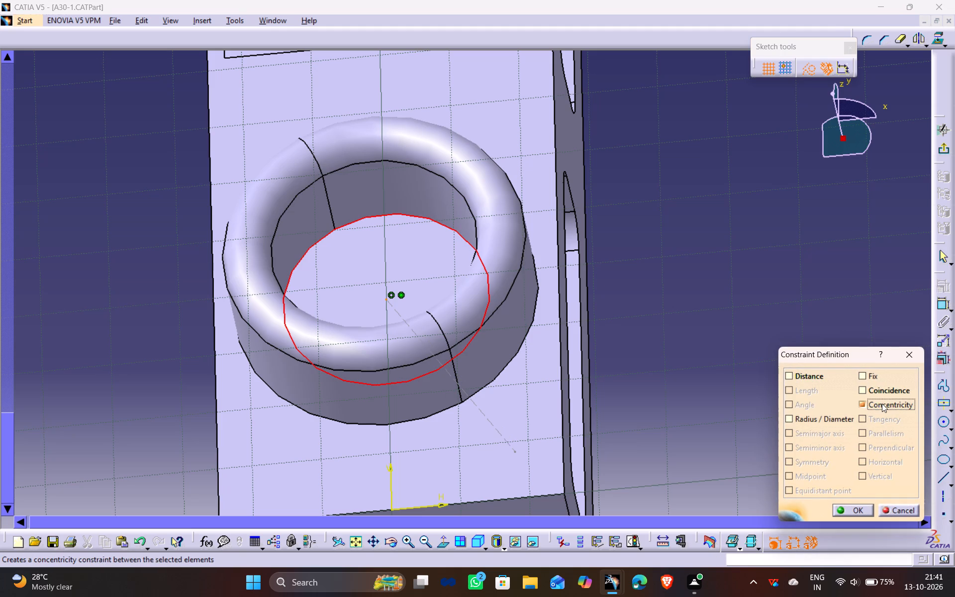
{"action": "left_click", "coordinate": [856, 505]}
{"action": "left_click", "coordinate": [741, 287]}
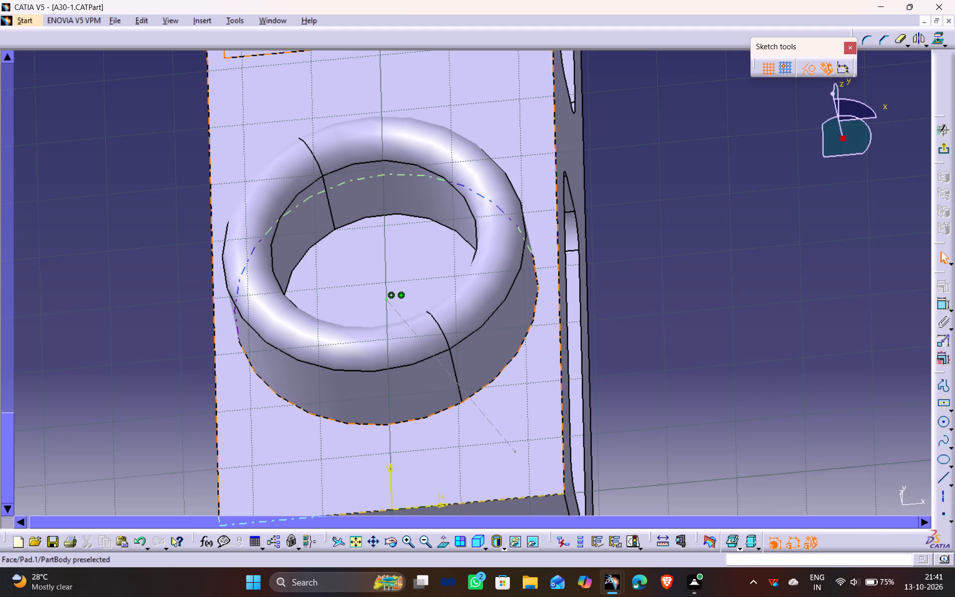
Dimension the angle between the construction line and the V axis and set it to 45 degrees.
{"action": "left_click", "coordinate": [476, 406]}
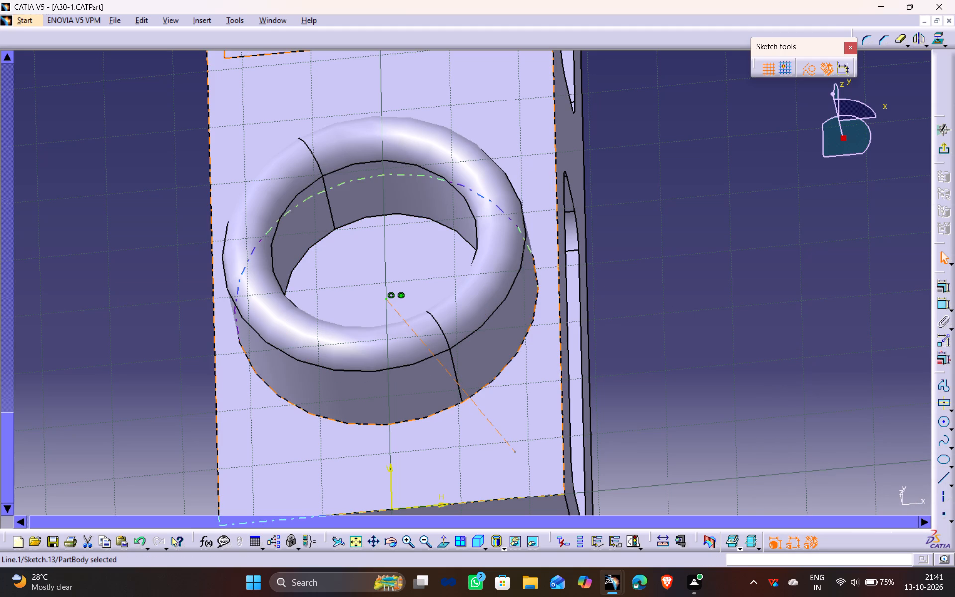
{"action": "left_click", "coordinate": [390, 469], "text": "ctrl"}
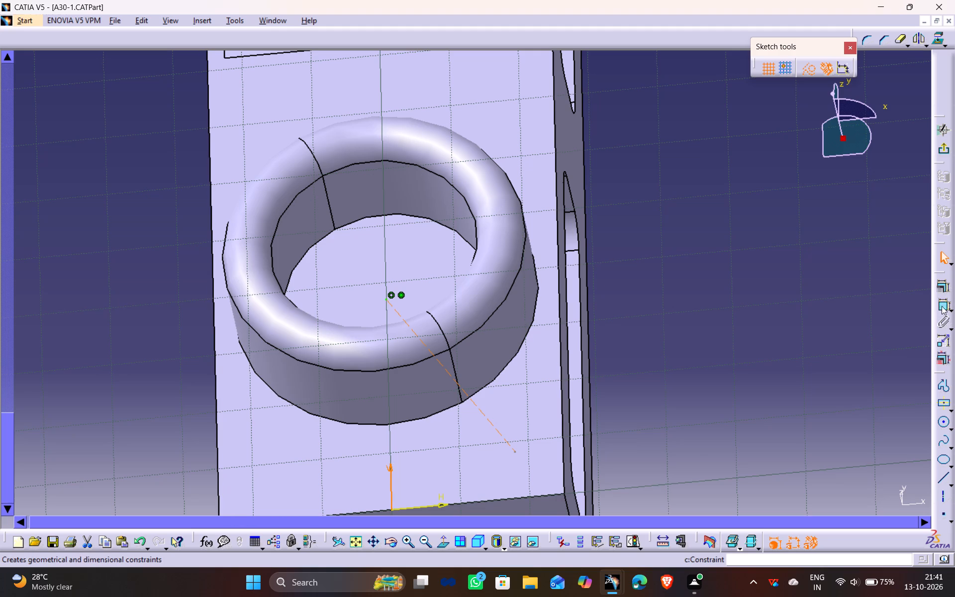
{"action": "left_click", "coordinate": [942, 306]}
{"action": "left_click", "coordinate": [460, 452]}
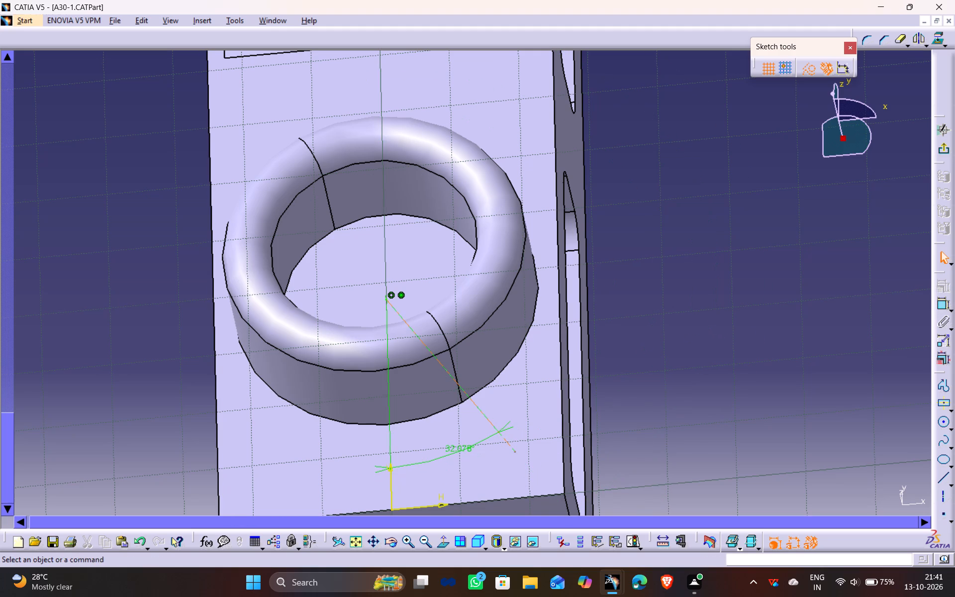
{"action": "double_click", "coordinate": [458, 445]}
{"action": "key", "text": "4"}
{"action": "double_click", "coordinate": [456, 447]}
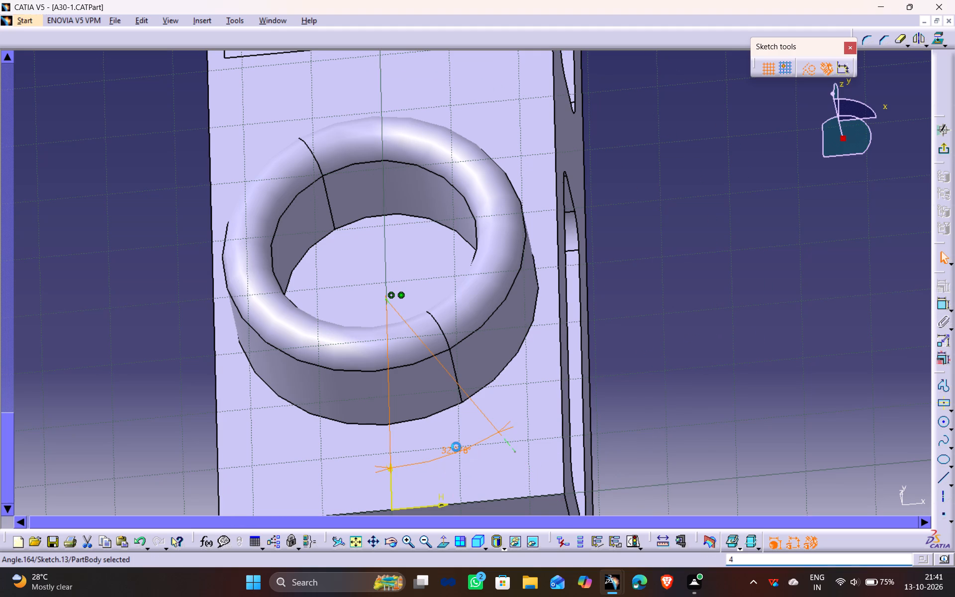
{"action": "type", "text": "45"}
{"action": "key", "text": "Return"}
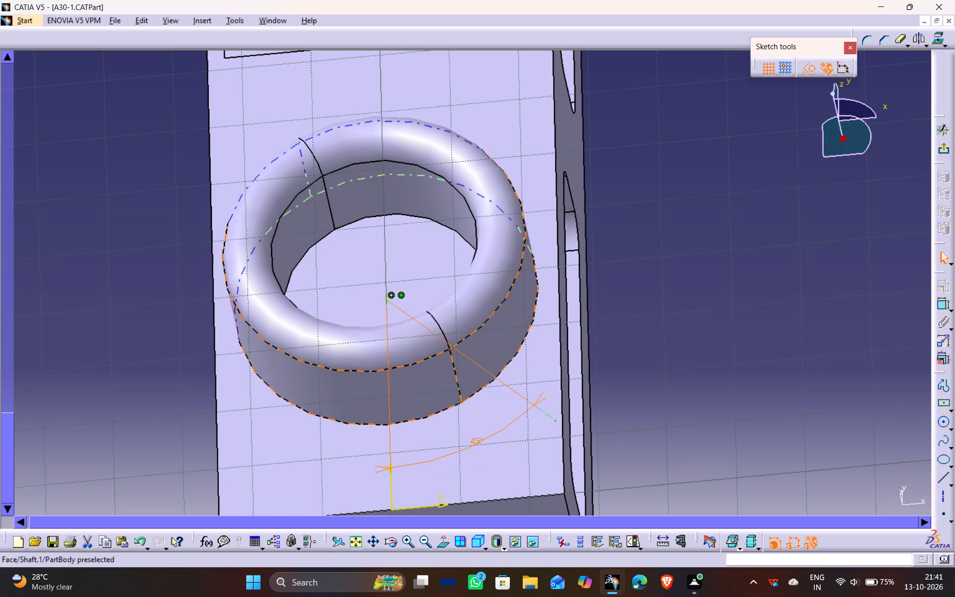
With construction mode off, sketch a line parallel to the 45-degree construction line, on its upper side, ending at about H 18 mm, V 27 mm.
{"action": "scroll", "coordinate": [414, 301], "scroll_direction": "down", "scroll_amount": 1}
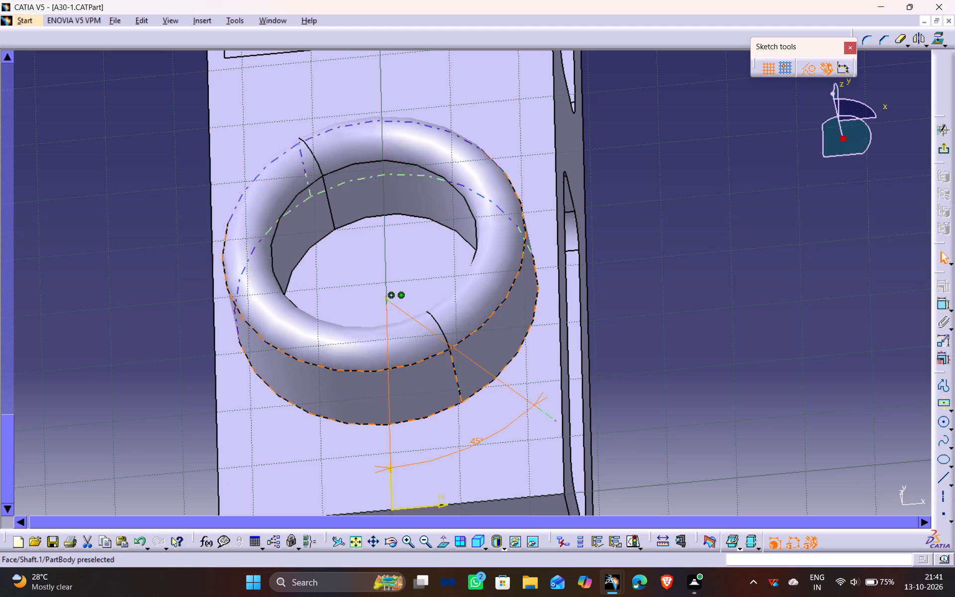
{"action": "middle_click_drag", "start_coordinate": [524, 342], "coordinate": [535, 367]}
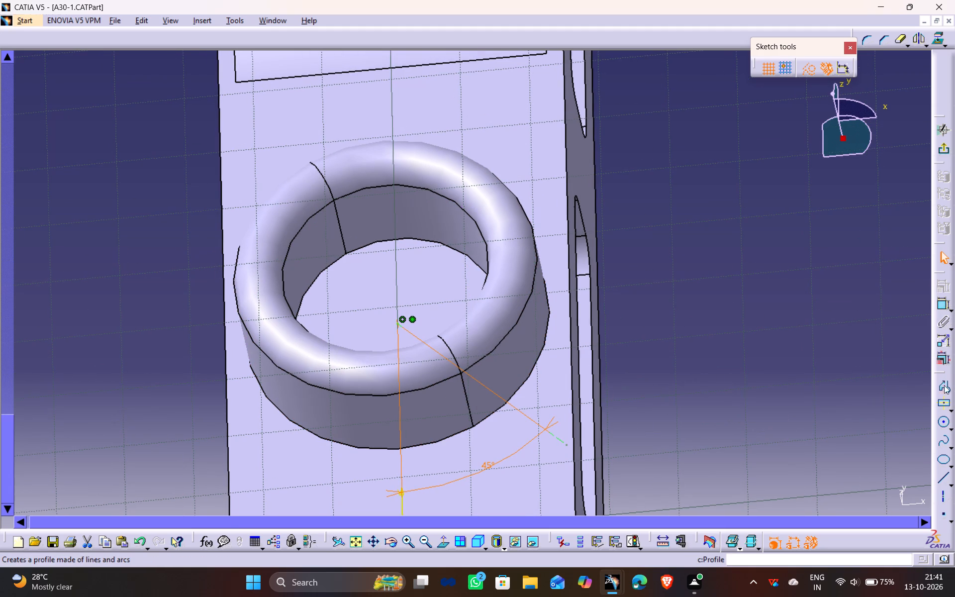
{"action": "left_click", "coordinate": [947, 477]}
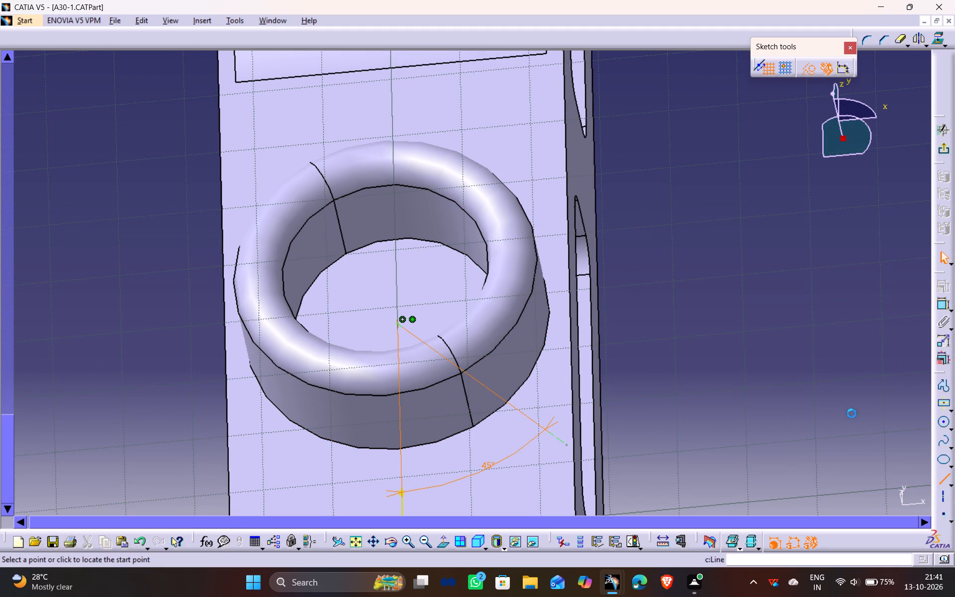
{"action": "left_click", "coordinate": [432, 300]}
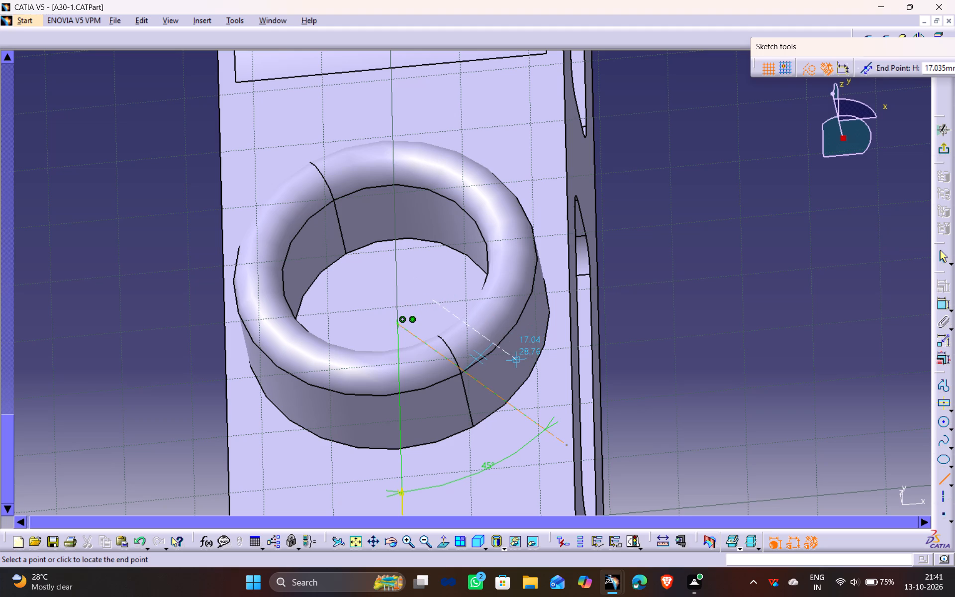
{"action": "left_click", "coordinate": [811, 71]}
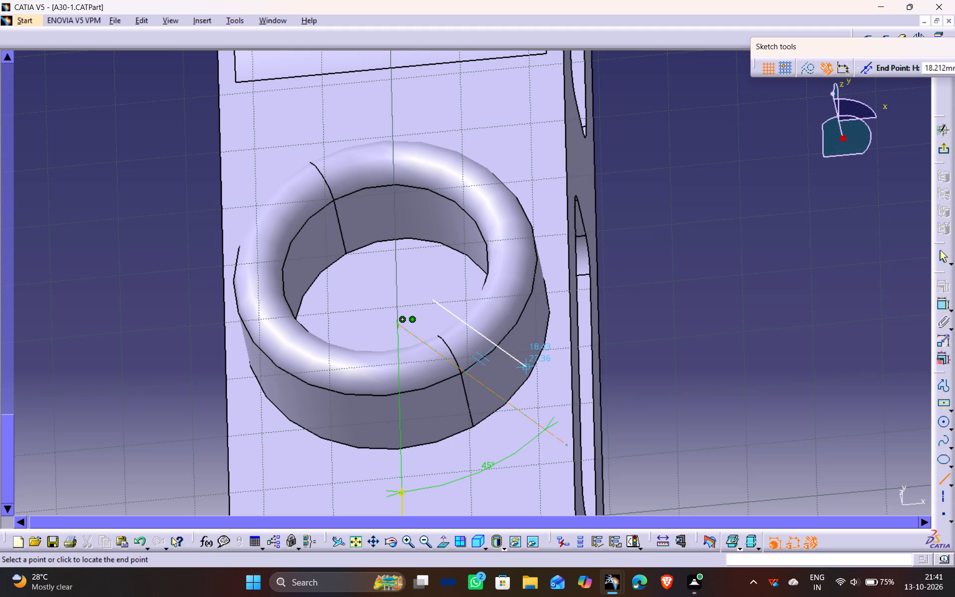
{"action": "left_click", "coordinate": [525, 367]}
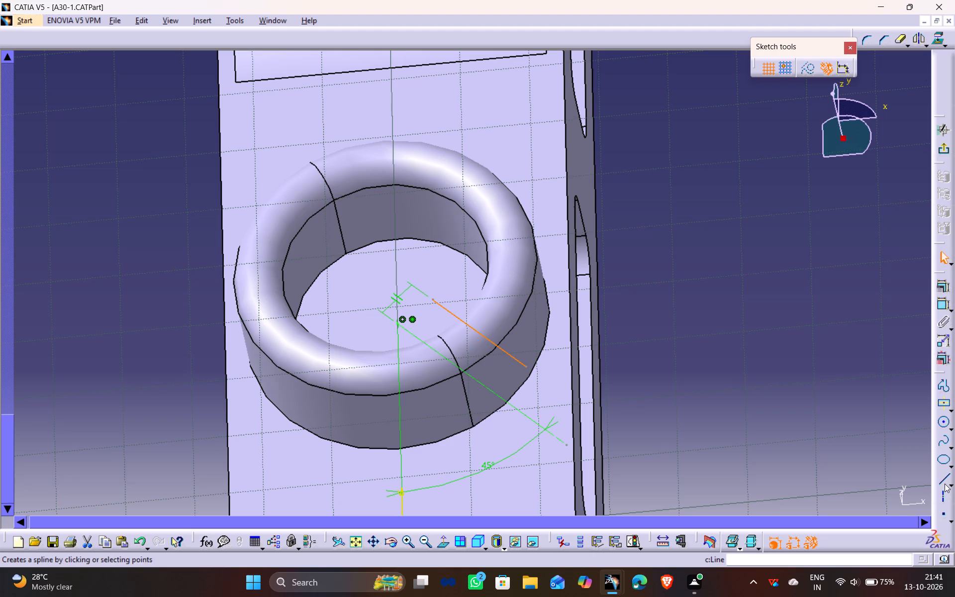
Sketch a second parallel line on the construction line's other side, from about H -5 mm, V 35 mm to H 10 mm, V 21 mm.
{"action": "left_click", "coordinate": [945, 477]}
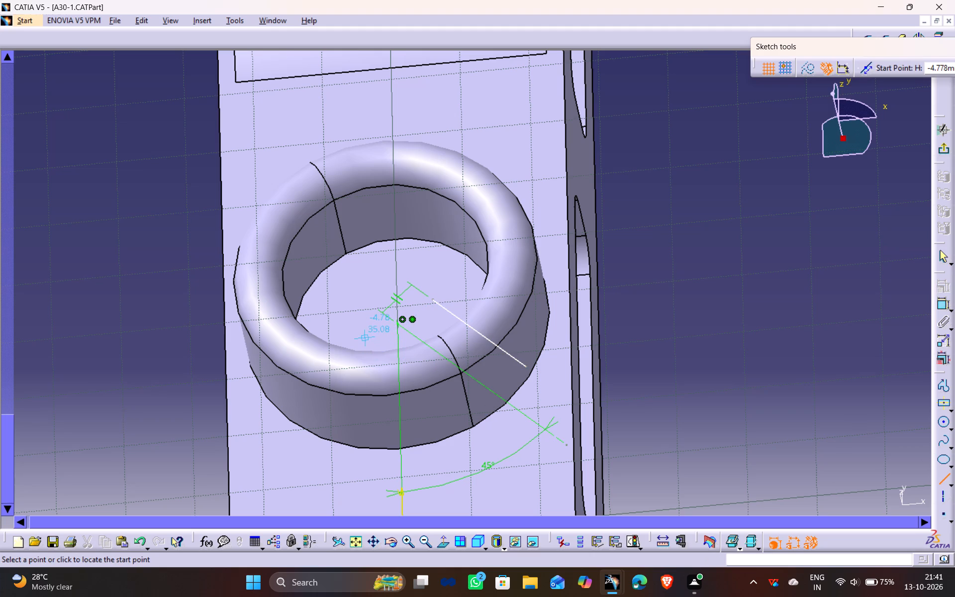
{"action": "left_click", "coordinate": [364, 334]}
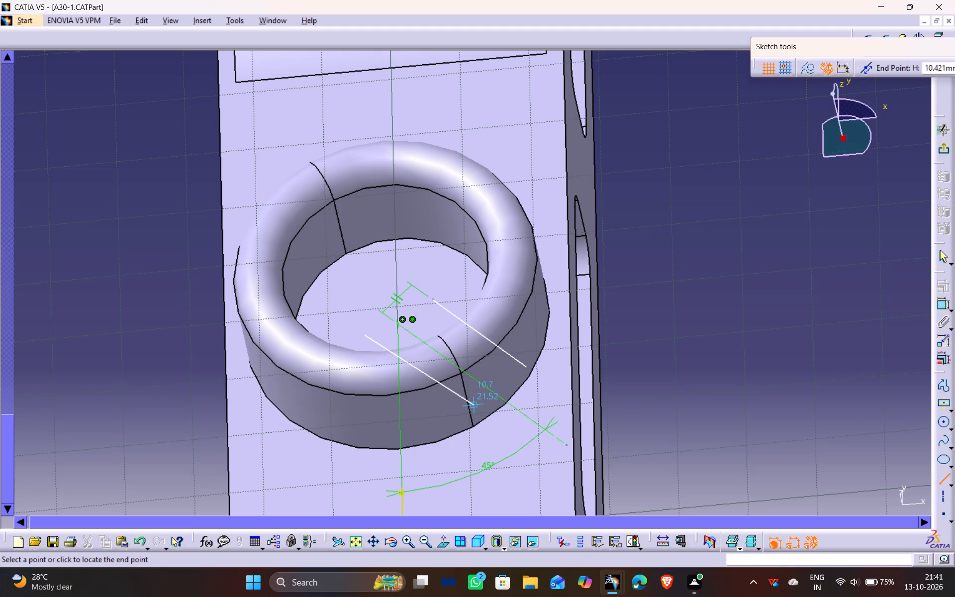
{"action": "left_click", "coordinate": [469, 412]}
{"action": "left_click_drag", "start_coordinate": [672, 332], "coordinate": [671, 326]}
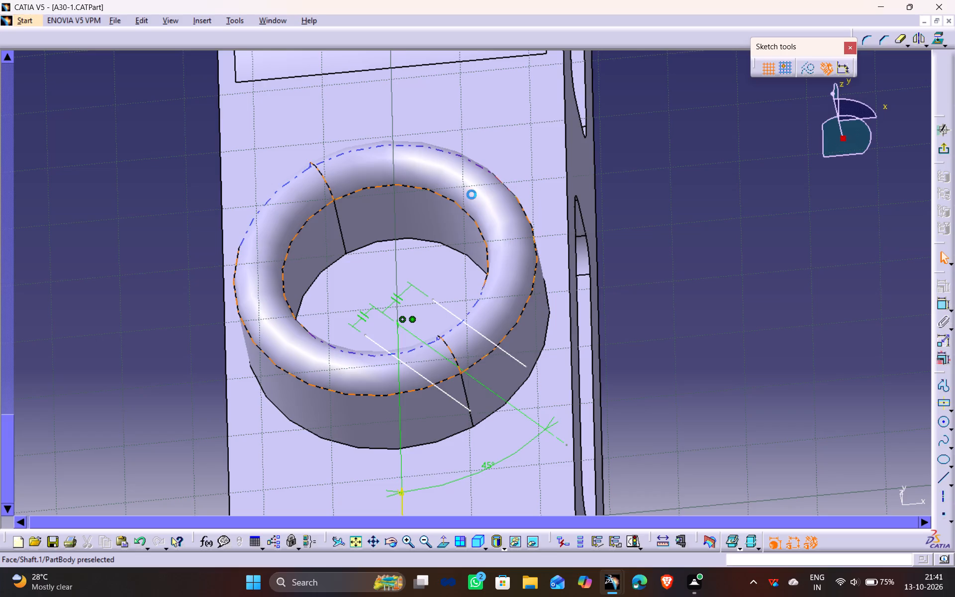
Extend the outer ends of both parallel lines beyond the ring's outer edge.
{"action": "middle_click_drag", "start_coordinate": [463, 187], "coordinate": [491, 319]}
{"action": "left_click_drag", "start_coordinate": [462, 186], "coordinate": [491, 319]}
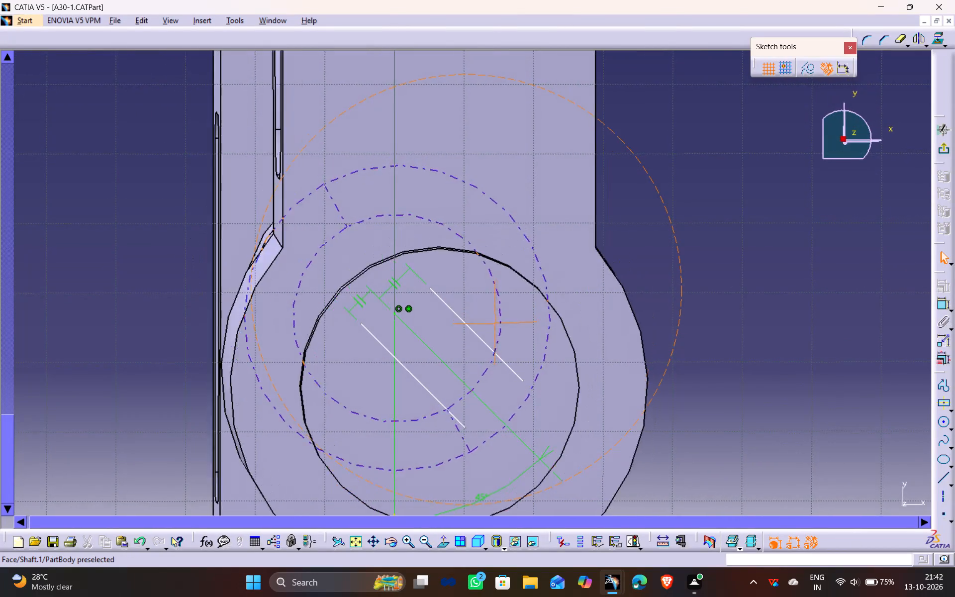
{"action": "left_click_drag", "start_coordinate": [491, 319], "coordinate": [477, 307]}
{"action": "middle_click_drag", "start_coordinate": [491, 319], "coordinate": [479, 306]}
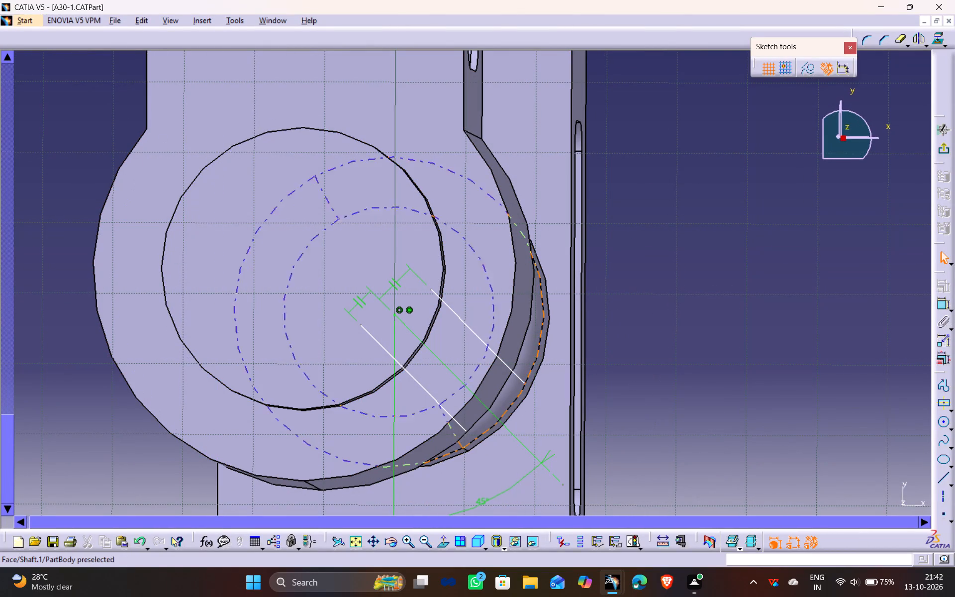
{"action": "left_click_drag", "start_coordinate": [526, 383], "coordinate": [574, 448]}
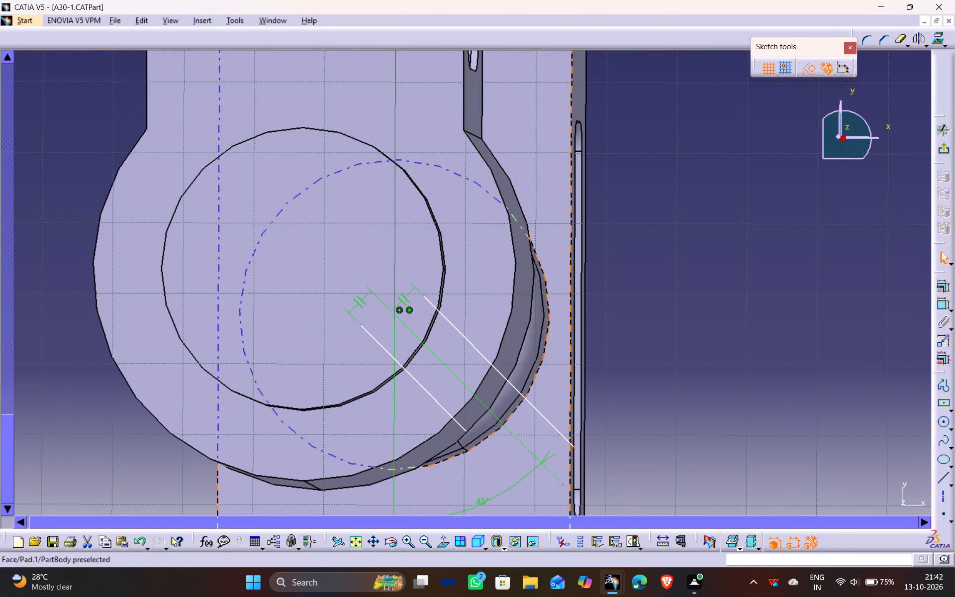
{"action": "left_click_drag", "start_coordinate": [467, 430], "coordinate": [535, 513]}
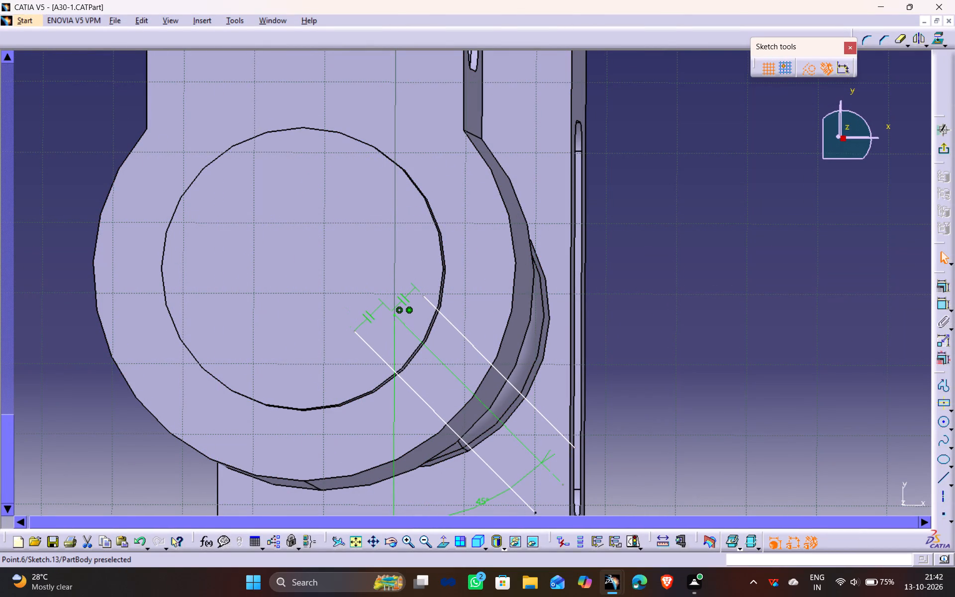
{"action": "left_click_drag", "start_coordinate": [535, 513], "coordinate": [538, 515]}
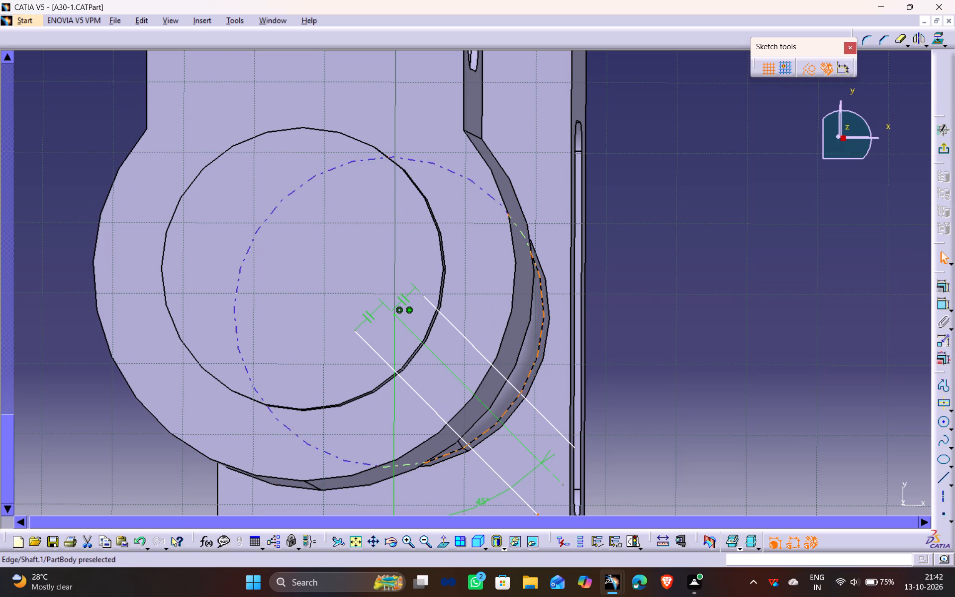
Apply a symmetry constraint to the two parallel lines about the 45-degree construction line.
{"action": "left_click", "coordinate": [487, 464]}
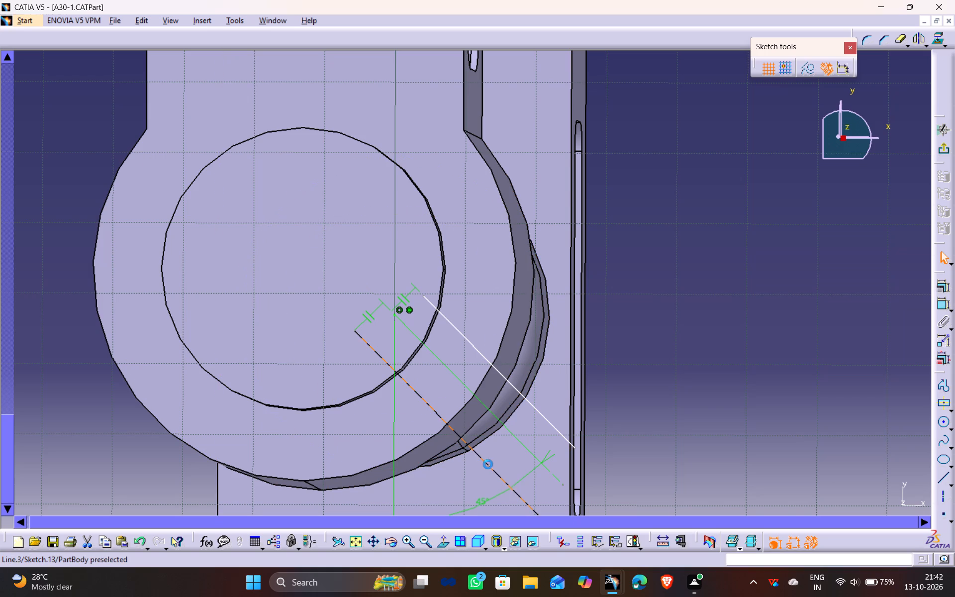
{"action": "left_click", "coordinate": [536, 411], "text": "ctrl"}
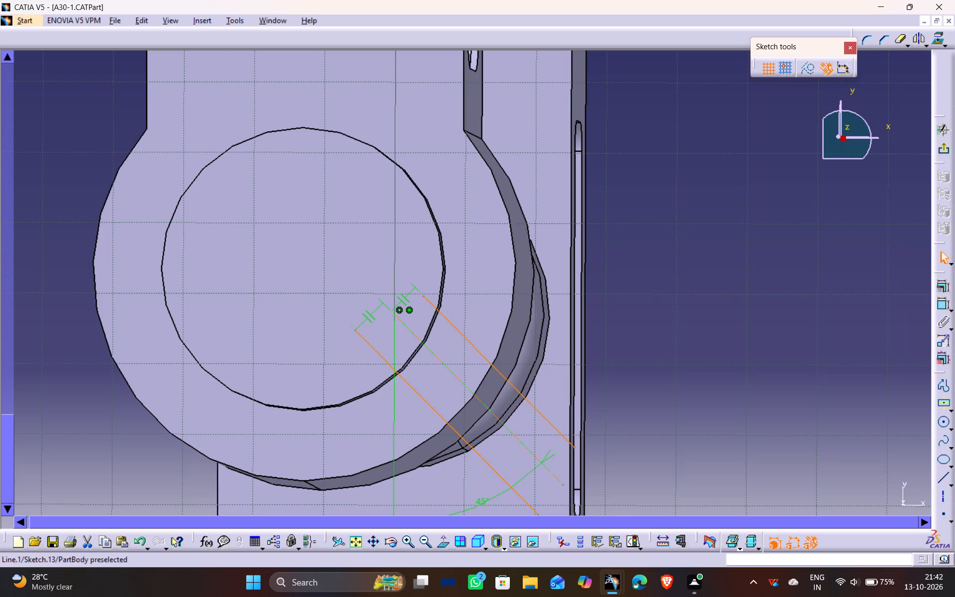
{"action": "left_click", "coordinate": [522, 446], "text": "ctrl"}
{"action": "left_click", "coordinate": [942, 287]}
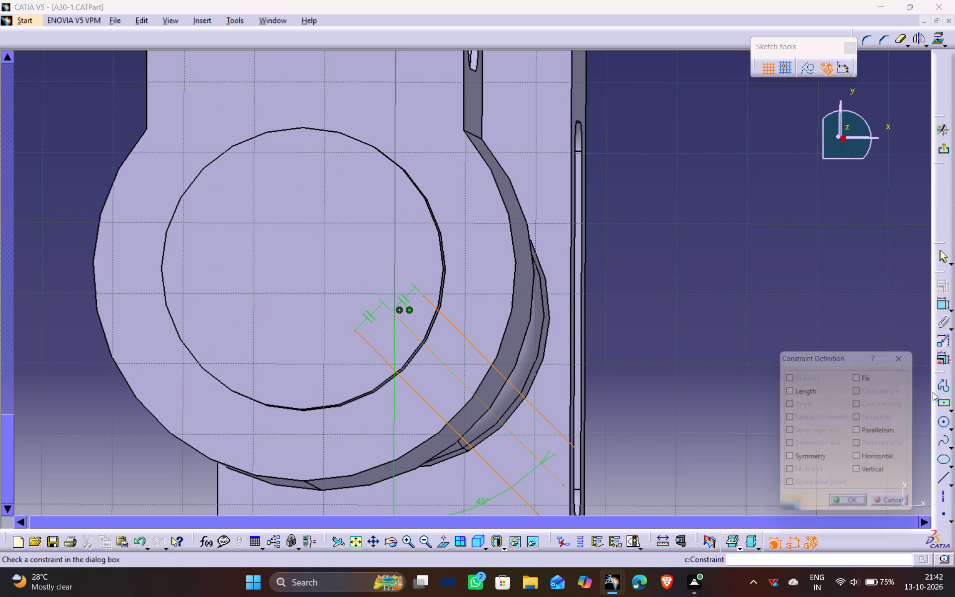
{"action": "left_click", "coordinate": [826, 464]}
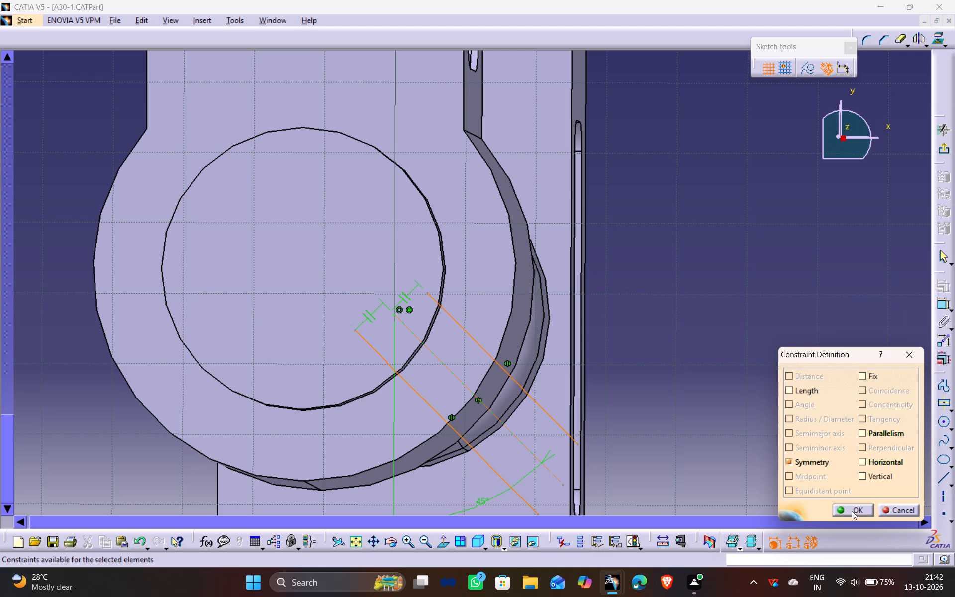
{"action": "left_click", "coordinate": [852, 511]}
{"action": "left_click", "coordinate": [768, 433]}
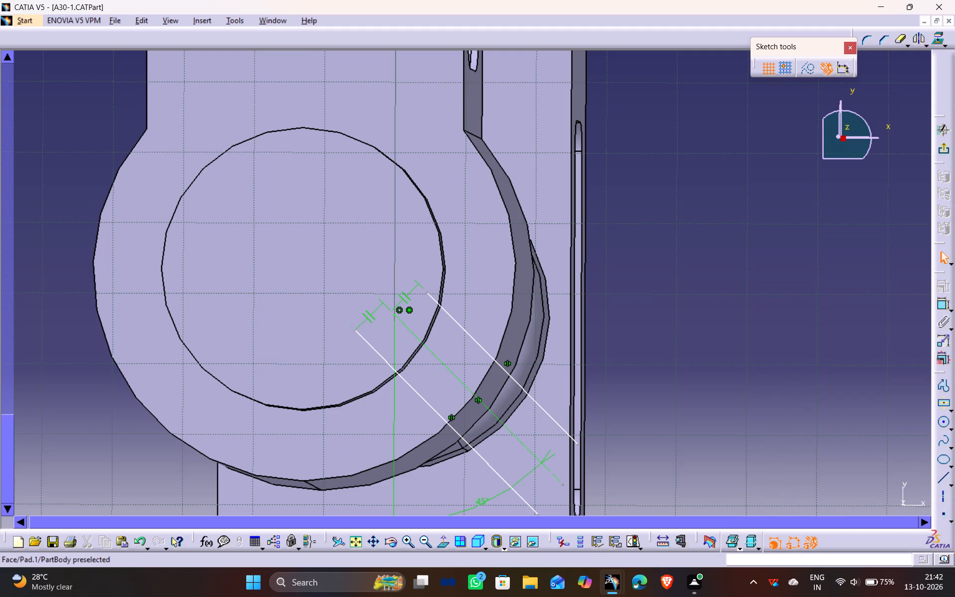
Dimension the distance between the two parallel lines and set it to 10 mm.
{"action": "left_click", "coordinate": [538, 403]}
{"action": "left_click", "coordinate": [499, 474], "text": "ctrl"}
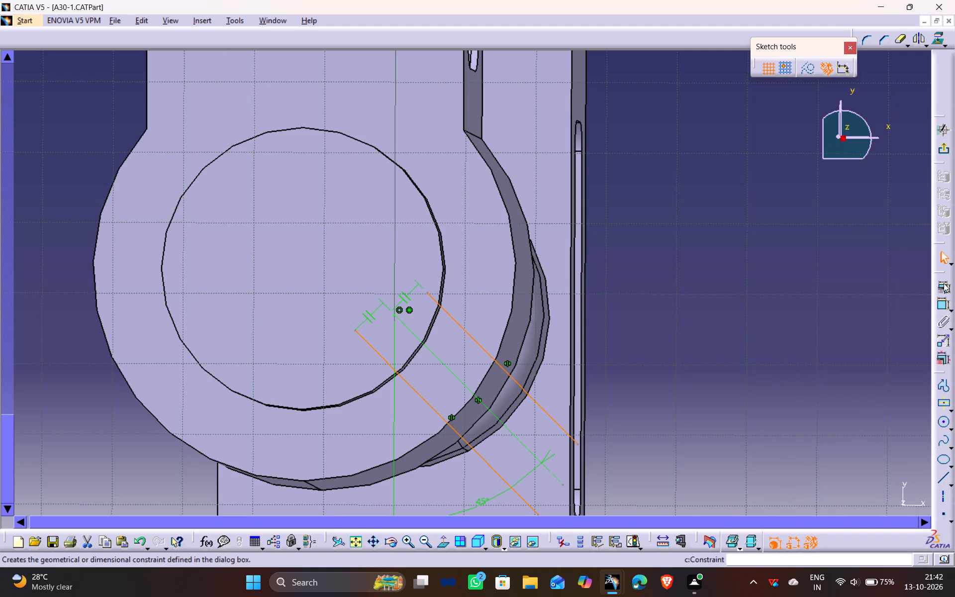
{"action": "left_click", "coordinate": [946, 308]}
{"action": "left_click", "coordinate": [648, 338]}
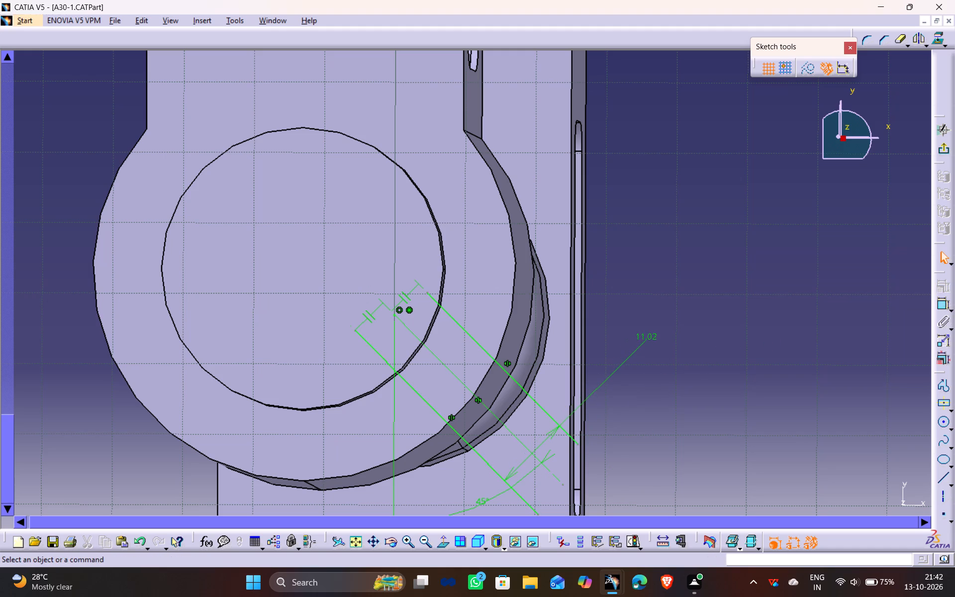
{"action": "double_click", "coordinate": [648, 334]}
{"action": "type", "text": "10"}
{"action": "key", "text": "Return"}
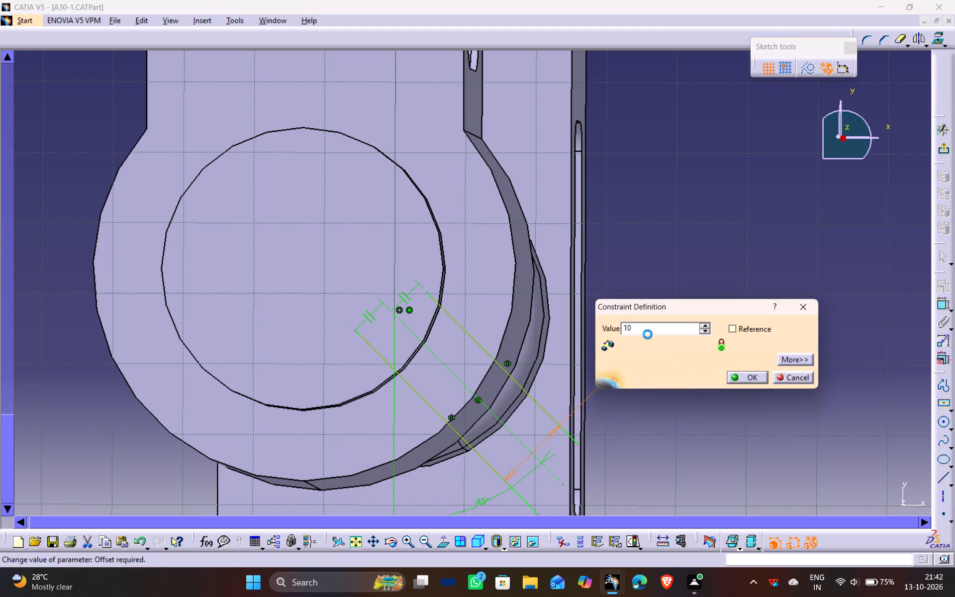
{"action": "left_click", "coordinate": [682, 301]}
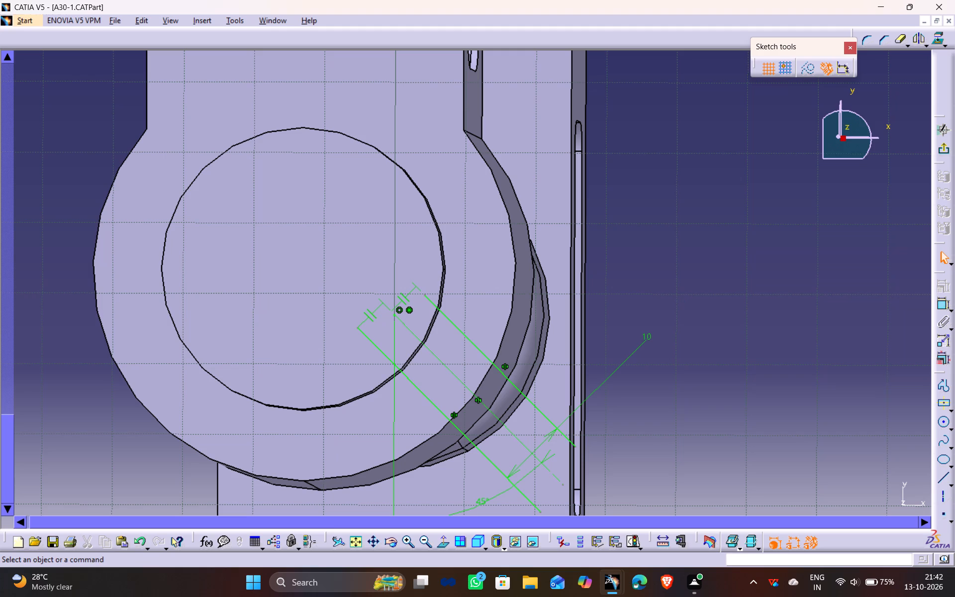
Project the ring's outer circular base edge onto the sketch plane.
{"action": "scroll", "coordinate": [353, 268], "scroll_direction": "down", "scroll_amount": 2}
{"action": "middle_click_drag", "start_coordinate": [353, 268], "coordinate": [363, 272]}
{"action": "left_click_drag", "start_coordinate": [353, 267], "coordinate": [363, 272]}
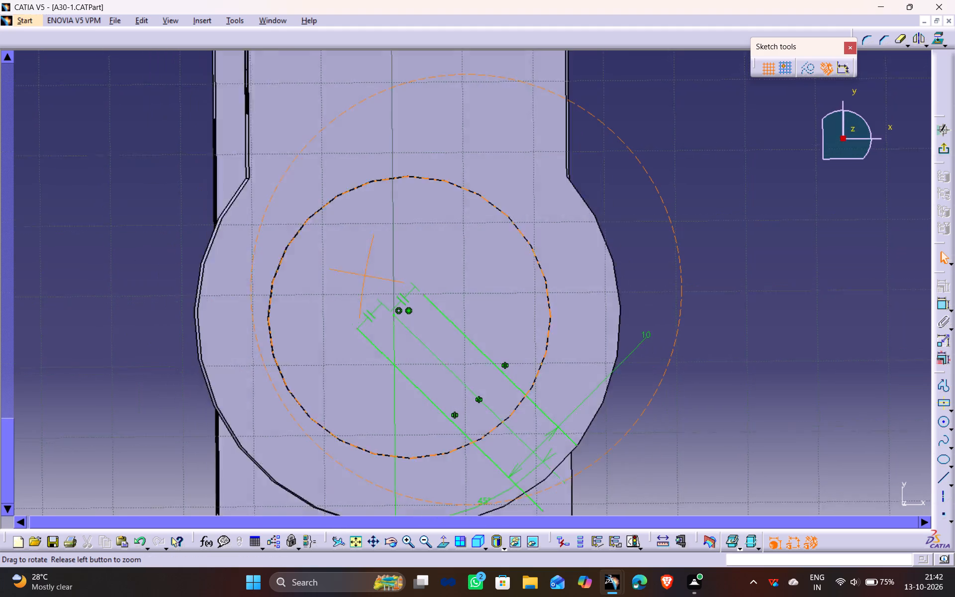
{"action": "left_click_drag", "start_coordinate": [363, 272], "coordinate": [382, 214]}
{"action": "middle_click_drag", "start_coordinate": [363, 272], "coordinate": [382, 214]}
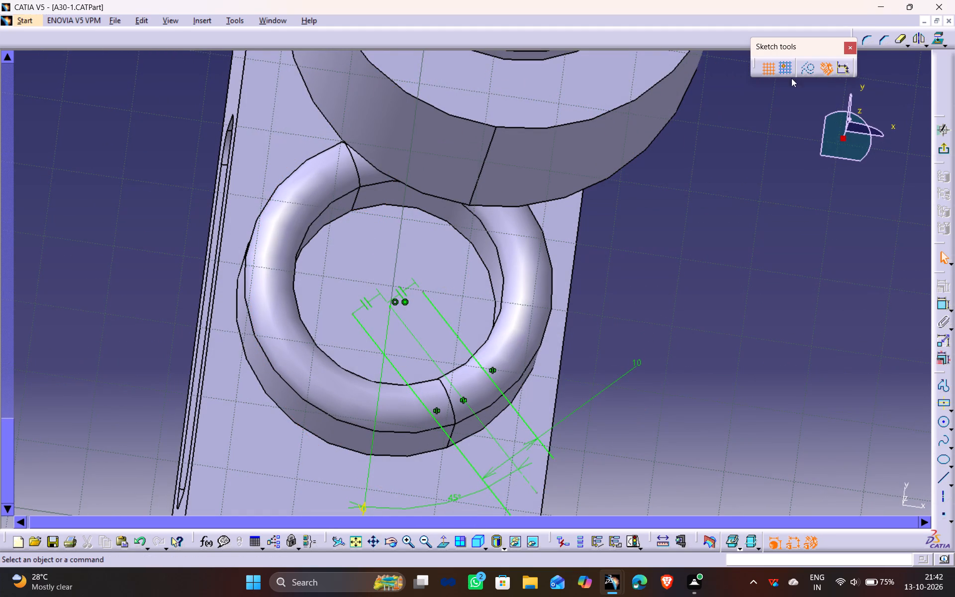
{"action": "left_click", "coordinate": [937, 39]}
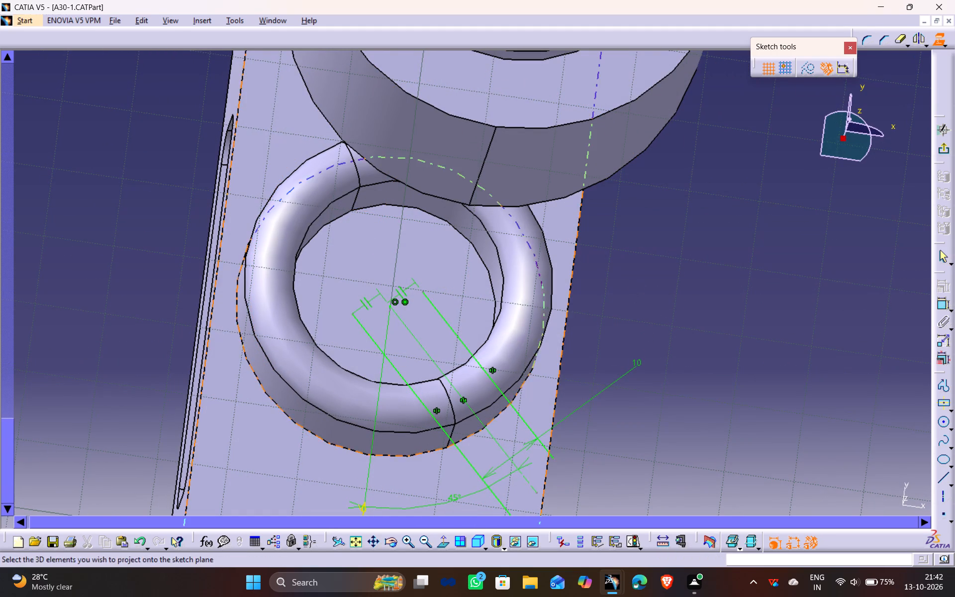
{"action": "left_click", "coordinate": [477, 432]}
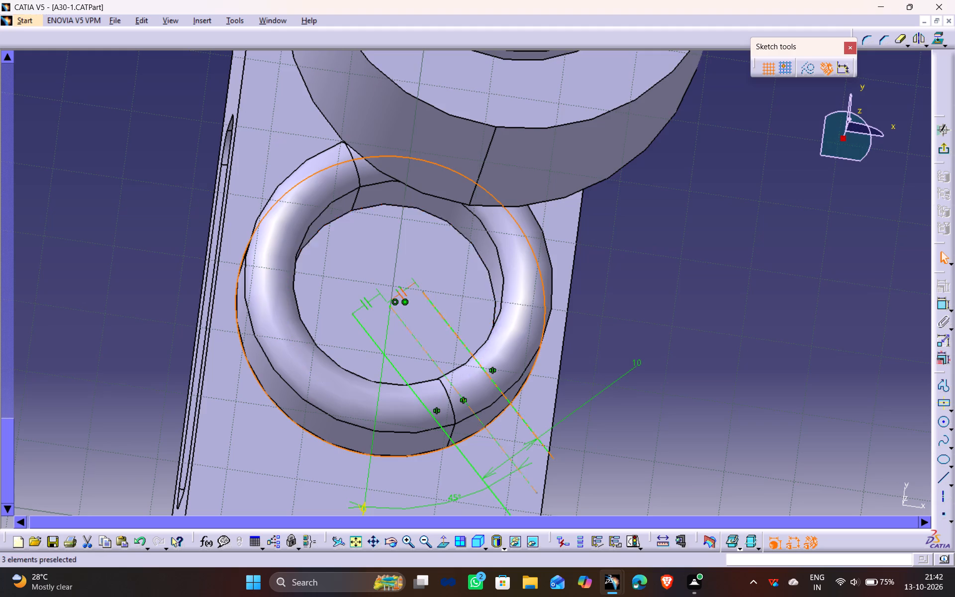
Project the ring's inner circular base edge onto the sketch plane.
{"action": "middle_click_drag", "start_coordinate": [414, 271], "coordinate": [468, 352]}
{"action": "left_click_drag", "start_coordinate": [415, 270], "coordinate": [470, 354]}
{"action": "scroll", "coordinate": [440, 305], "scroll_direction": "down", "scroll_amount": 1}
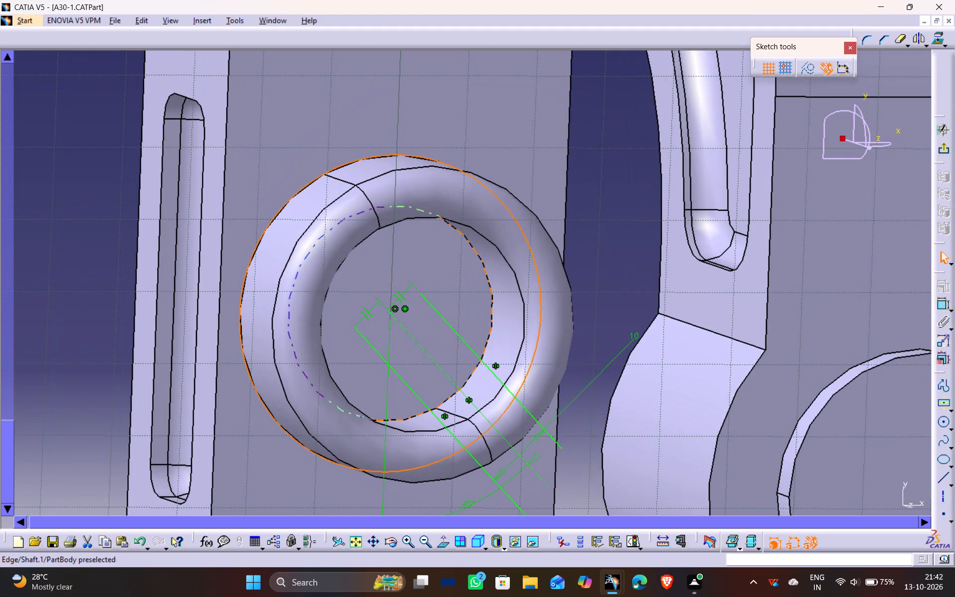
{"action": "left_click", "coordinate": [447, 400]}
{"action": "left_click", "coordinate": [598, 229]}
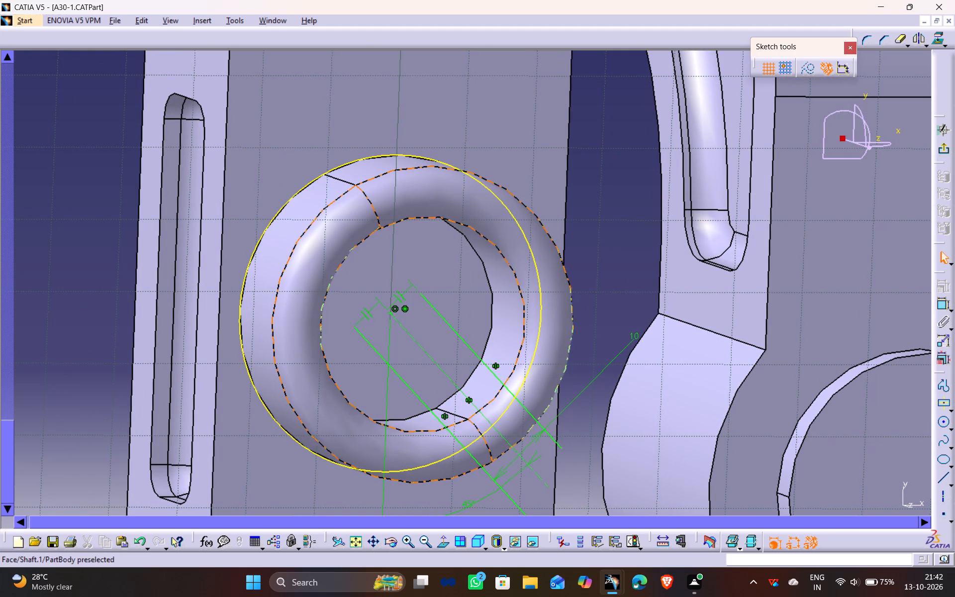
{"action": "left_click", "coordinate": [941, 36]}
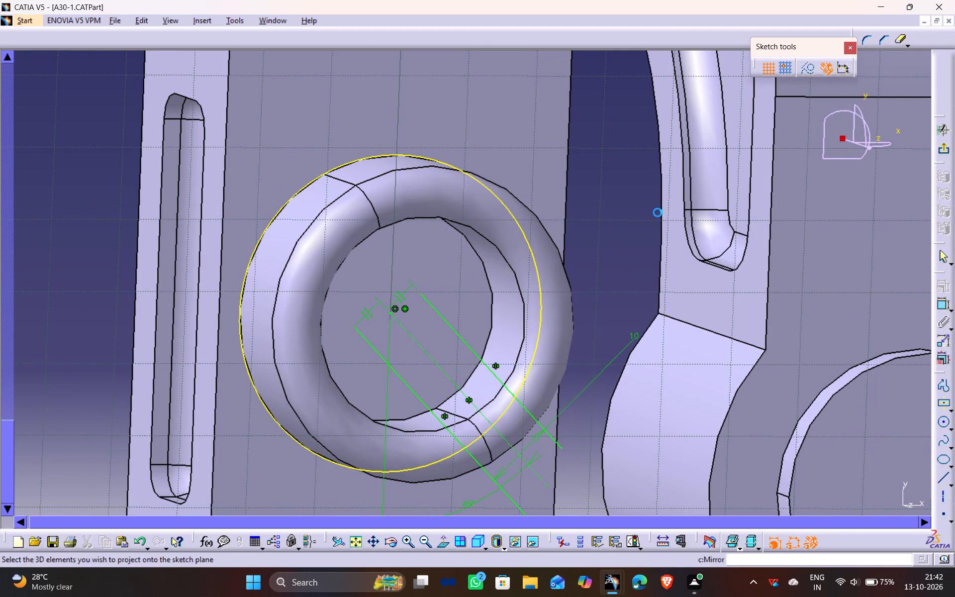
{"action": "left_click", "coordinate": [491, 323]}
{"action": "left_click", "coordinate": [584, 252]}
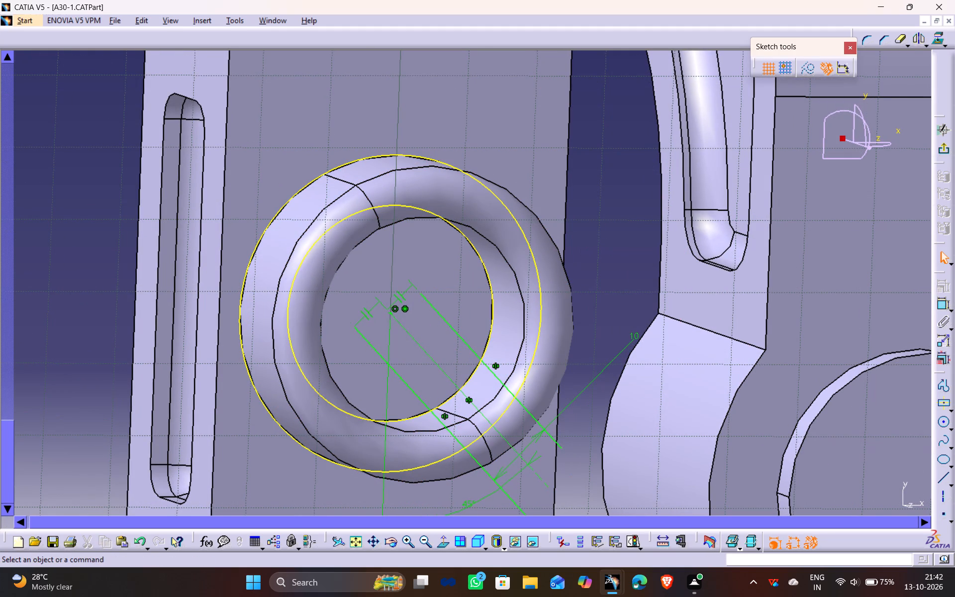
Quick-trim both parallel slot lines to the segments between the ring's inner and outer projected circles.
{"action": "middle_click_drag", "start_coordinate": [585, 421], "coordinate": [543, 327]}
{"action": "left_click_drag", "start_coordinate": [586, 418], "coordinate": [545, 332]}
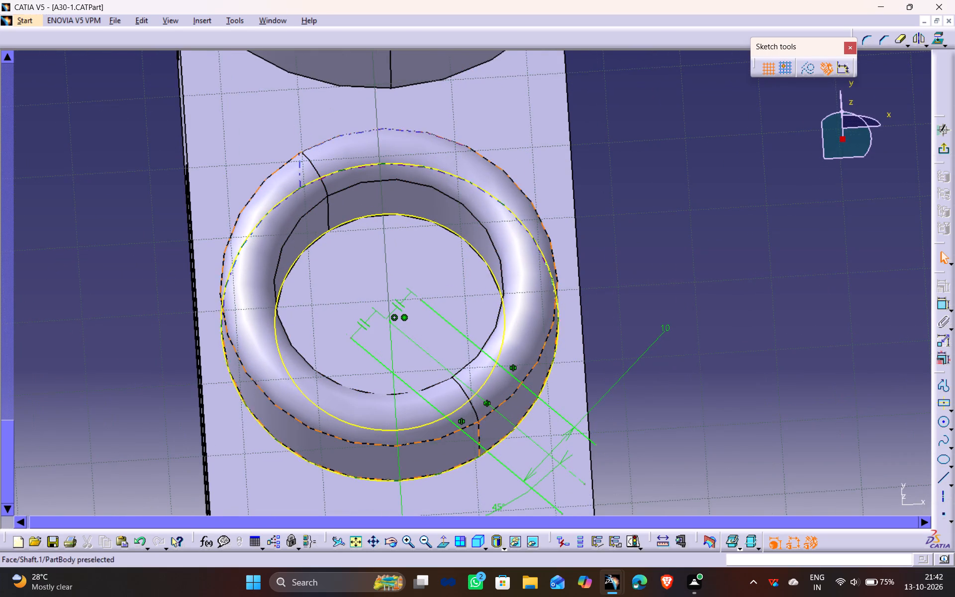
{"action": "middle_click_drag", "start_coordinate": [630, 419], "coordinate": [633, 381]}
{"action": "left_click", "coordinate": [900, 38]}
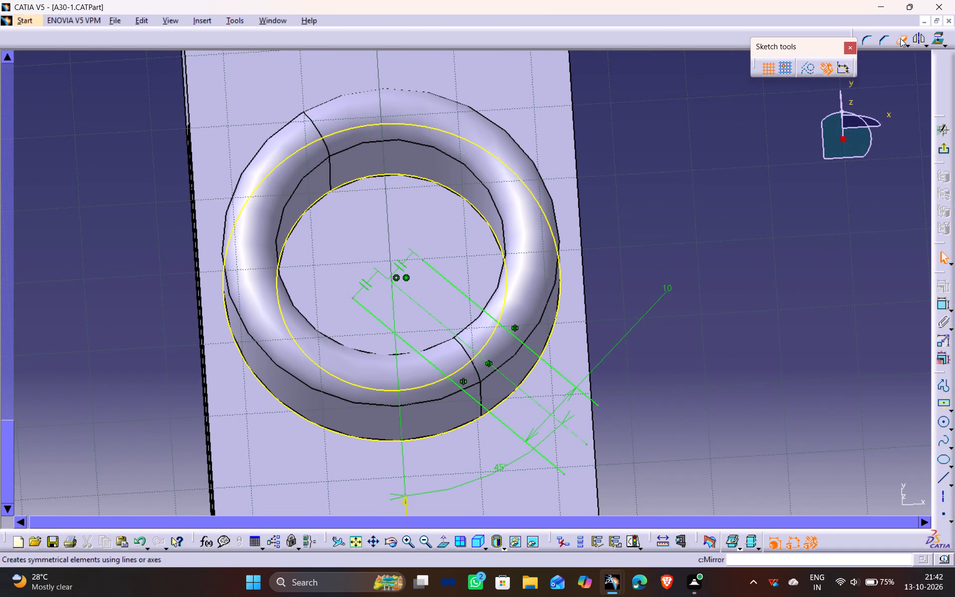
{"action": "left_click", "coordinate": [561, 372]}
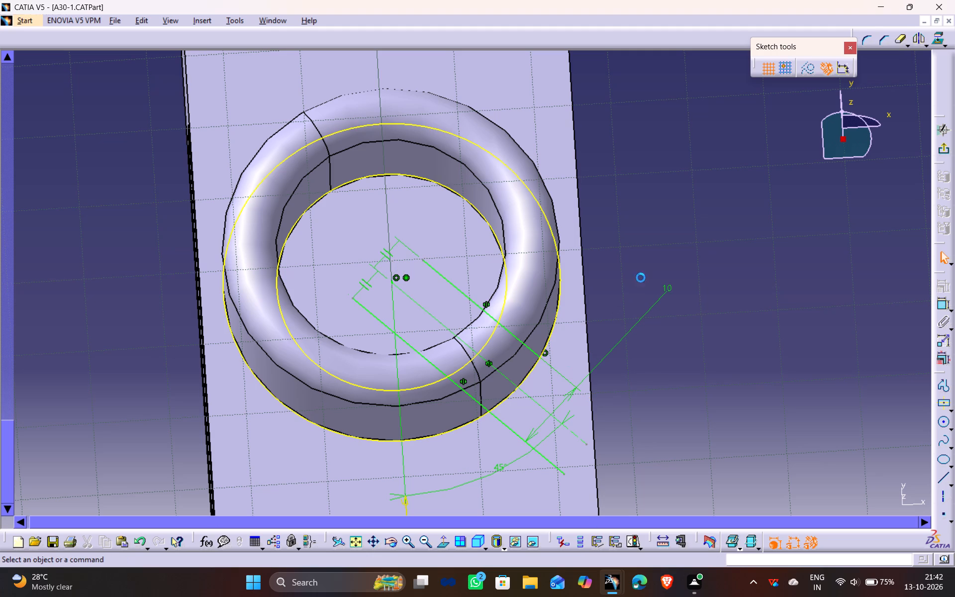
{"action": "left_click", "coordinate": [897, 39]}
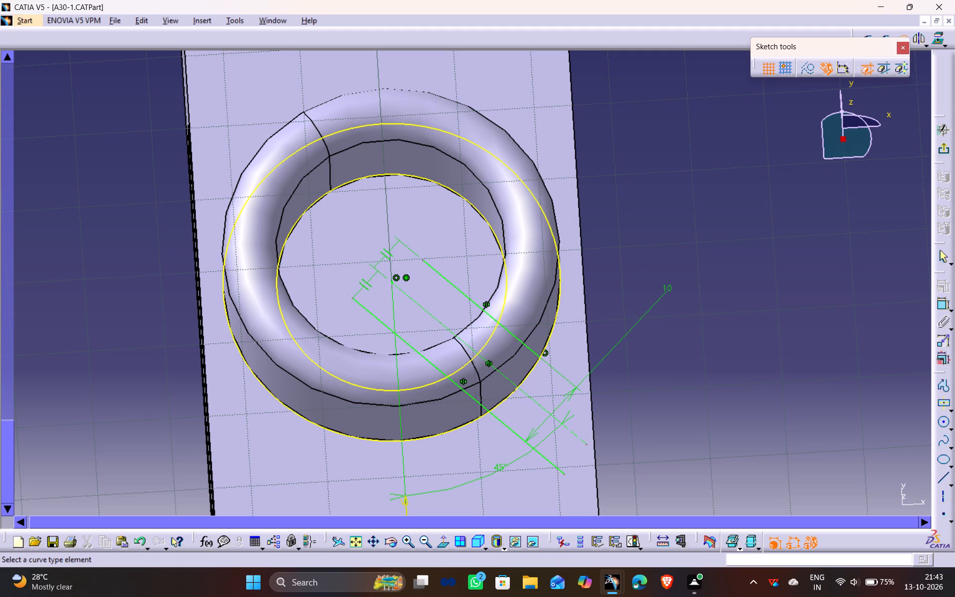
{"action": "left_click", "coordinate": [516, 433]}
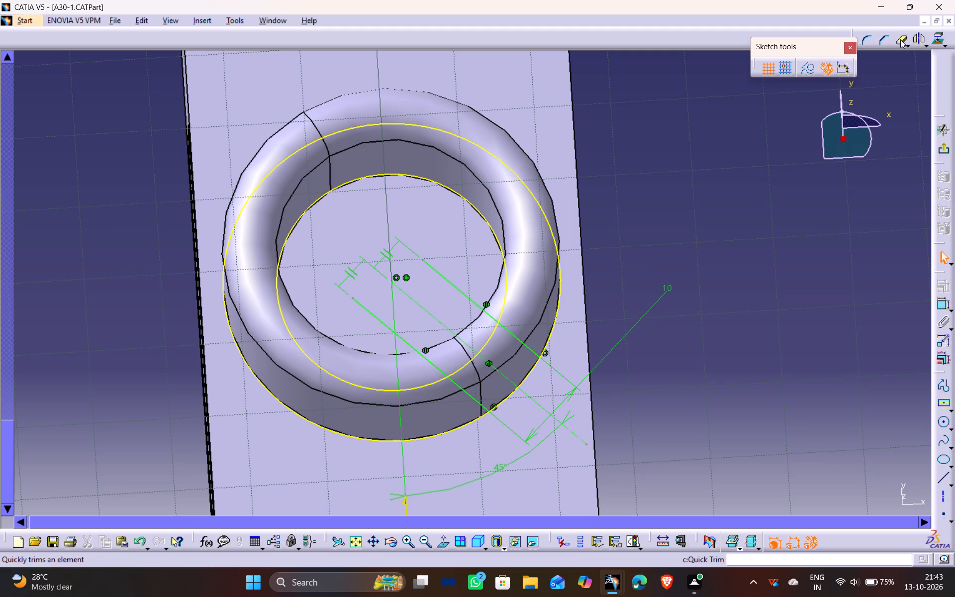
{"action": "left_click", "coordinate": [898, 41]}
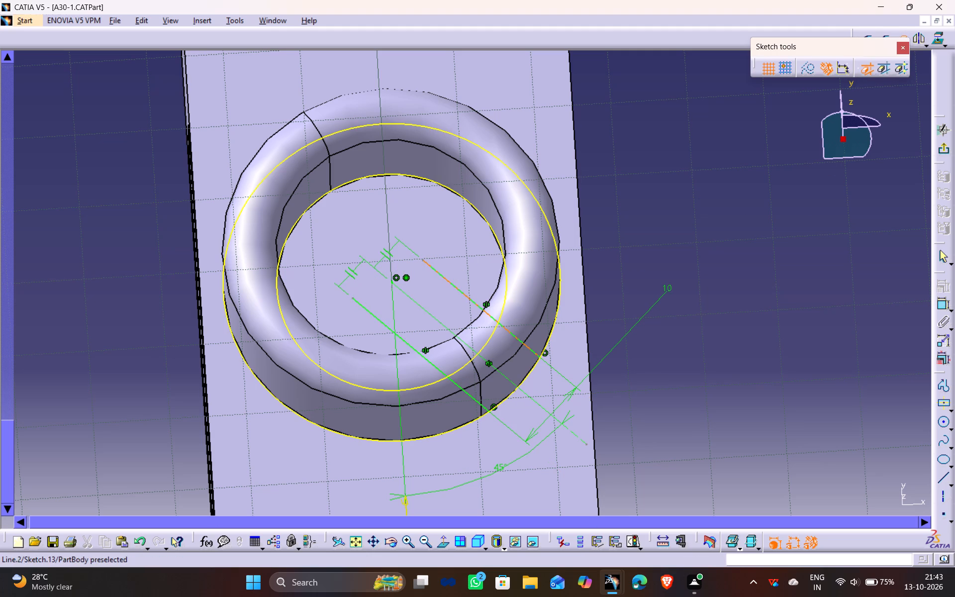
{"action": "left_click", "coordinate": [450, 283]}
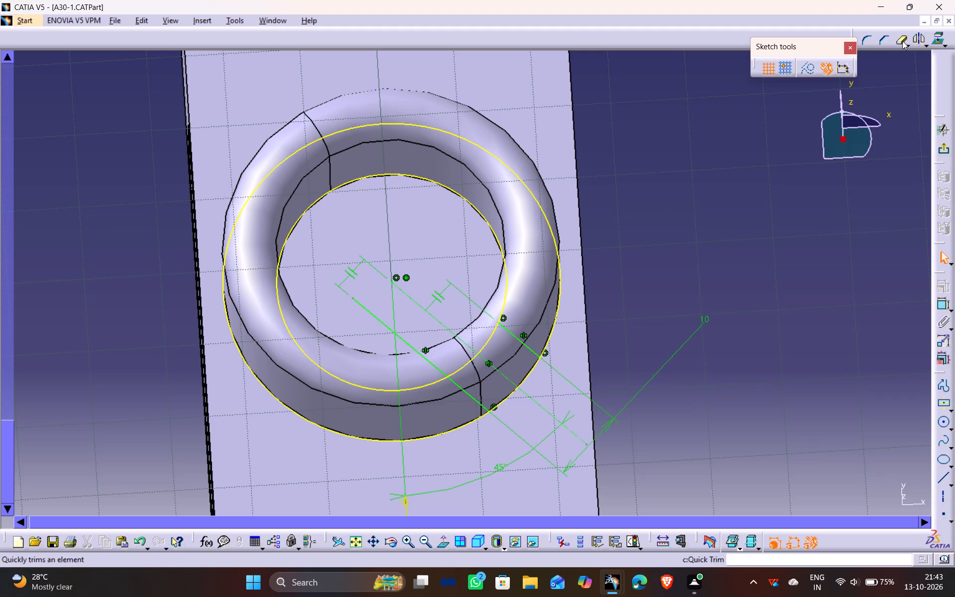
{"action": "left_click", "coordinate": [902, 41]}
{"action": "left_click", "coordinate": [388, 327]}
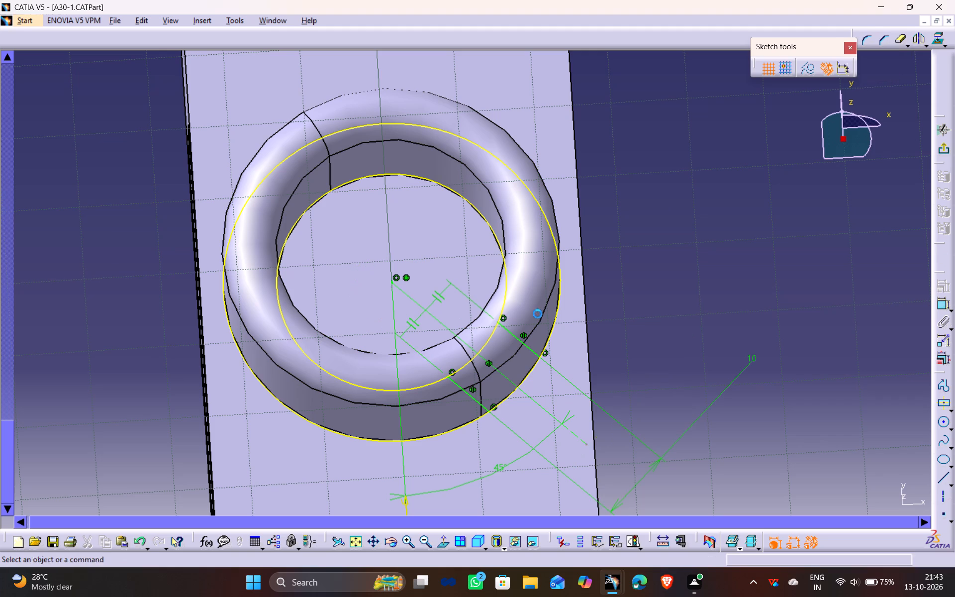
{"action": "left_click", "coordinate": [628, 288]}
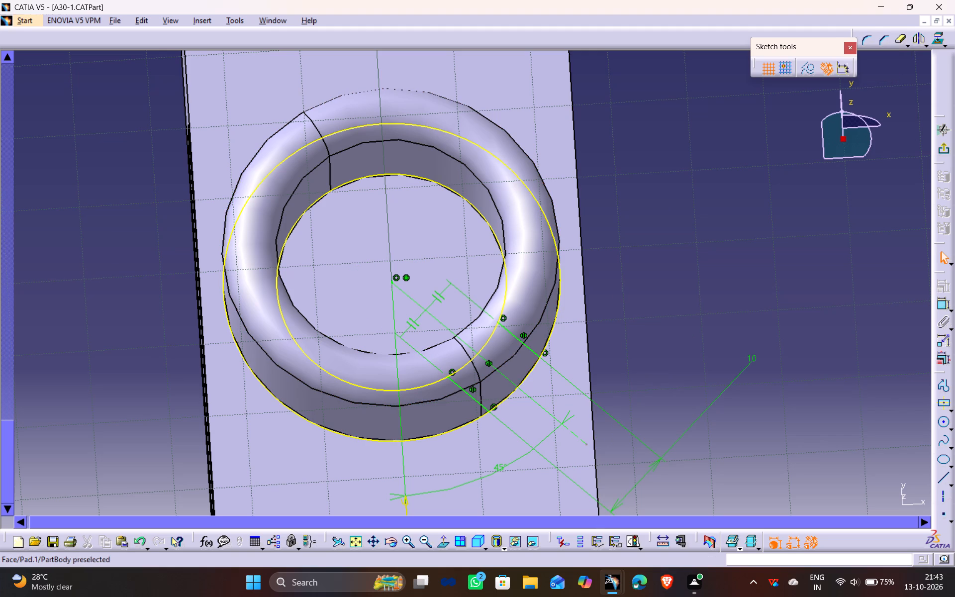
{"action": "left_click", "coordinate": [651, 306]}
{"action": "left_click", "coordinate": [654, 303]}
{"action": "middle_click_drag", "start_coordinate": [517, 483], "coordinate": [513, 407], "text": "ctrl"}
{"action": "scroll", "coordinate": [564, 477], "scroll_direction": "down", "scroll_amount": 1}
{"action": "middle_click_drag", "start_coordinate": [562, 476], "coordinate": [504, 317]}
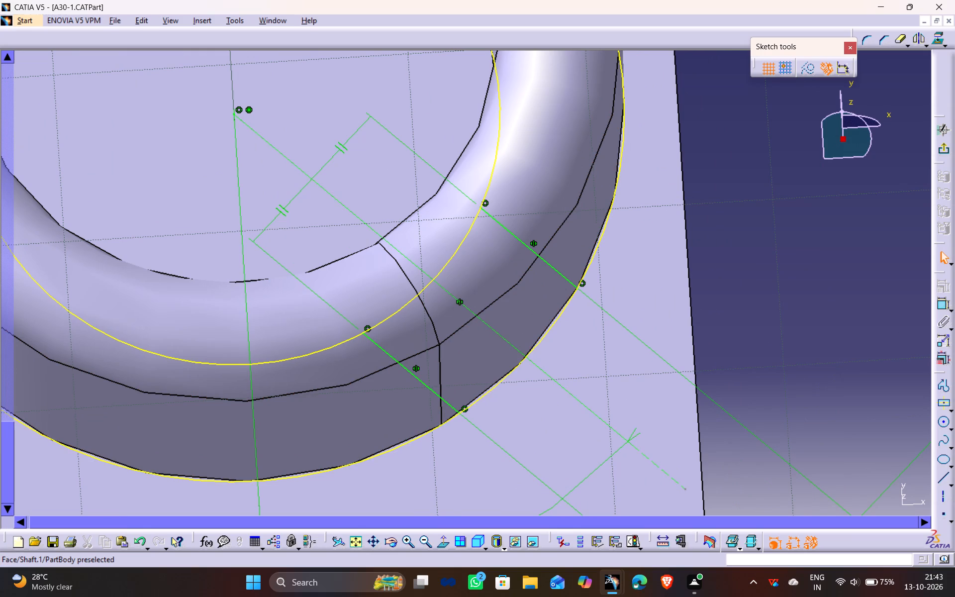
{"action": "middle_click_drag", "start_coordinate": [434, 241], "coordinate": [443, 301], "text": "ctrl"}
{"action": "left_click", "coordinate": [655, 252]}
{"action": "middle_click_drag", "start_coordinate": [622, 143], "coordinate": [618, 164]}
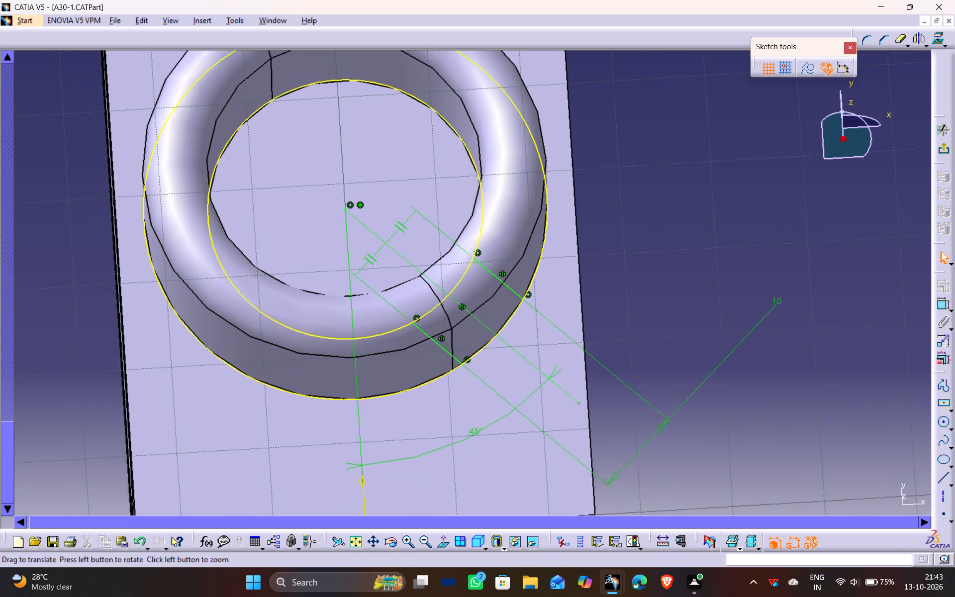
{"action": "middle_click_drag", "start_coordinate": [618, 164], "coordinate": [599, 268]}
Rotate-copy the two trimmed slot lines about the ring centre, with 3 duplicate instances at 90deg and constraint conservation off.
{"action": "left_click", "coordinate": [417, 456], "text": "ctrl"}
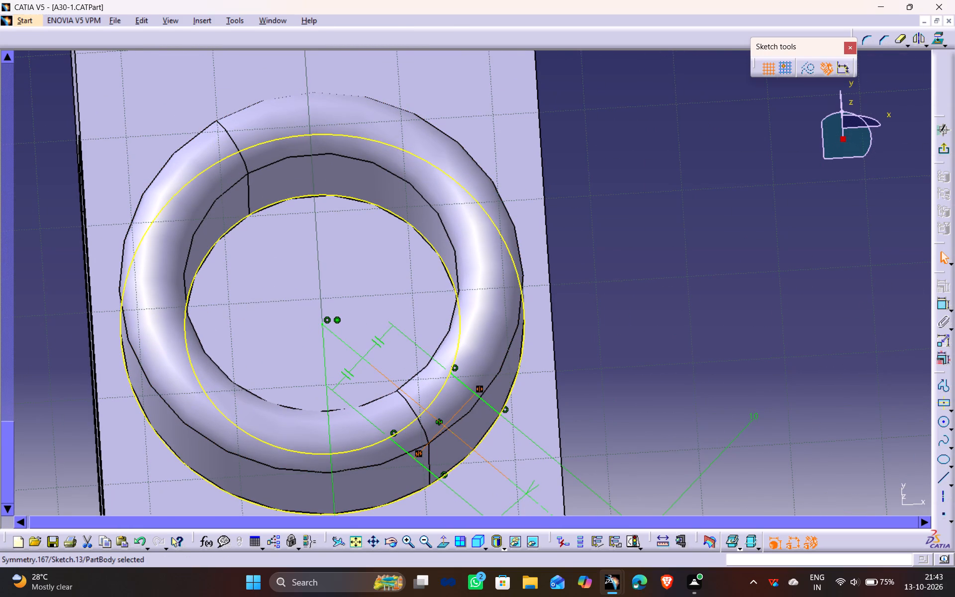
{"action": "double_click", "coordinate": [691, 364]}
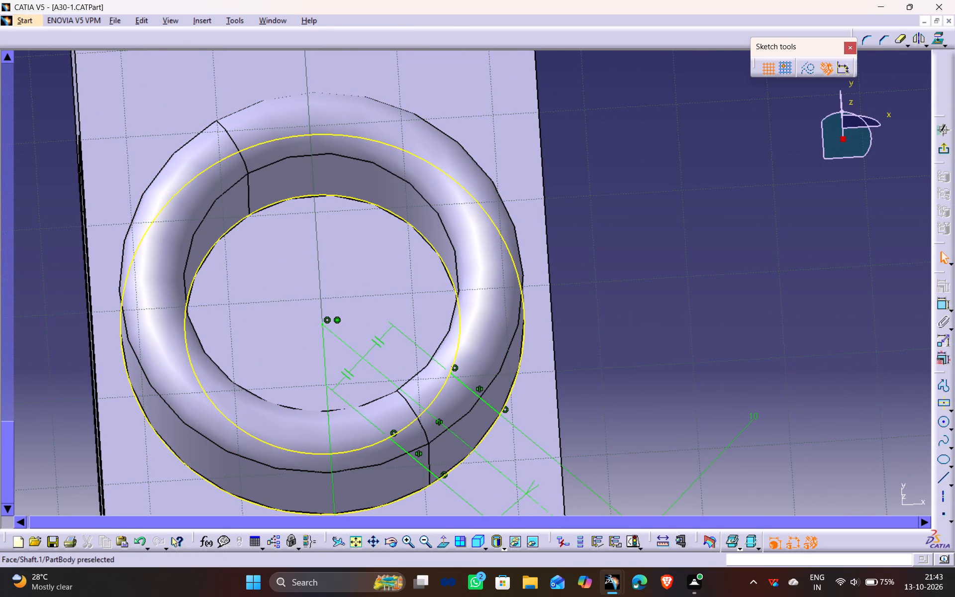
{"action": "left_click", "coordinate": [421, 464], "text": "ctrl"}
{"action": "left_click", "coordinate": [487, 402], "text": "ctrl"}
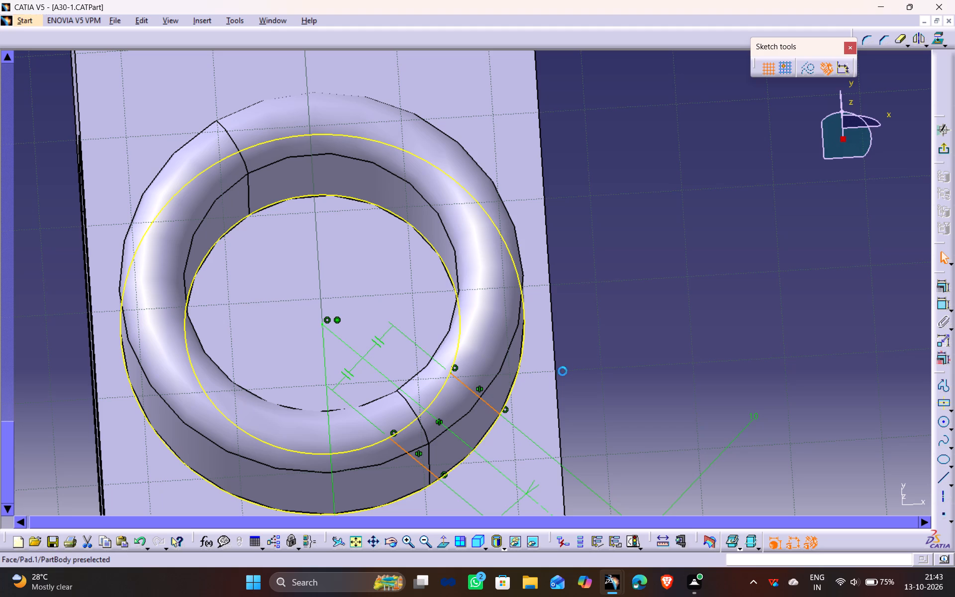
{"action": "left_click", "coordinate": [926, 42]}
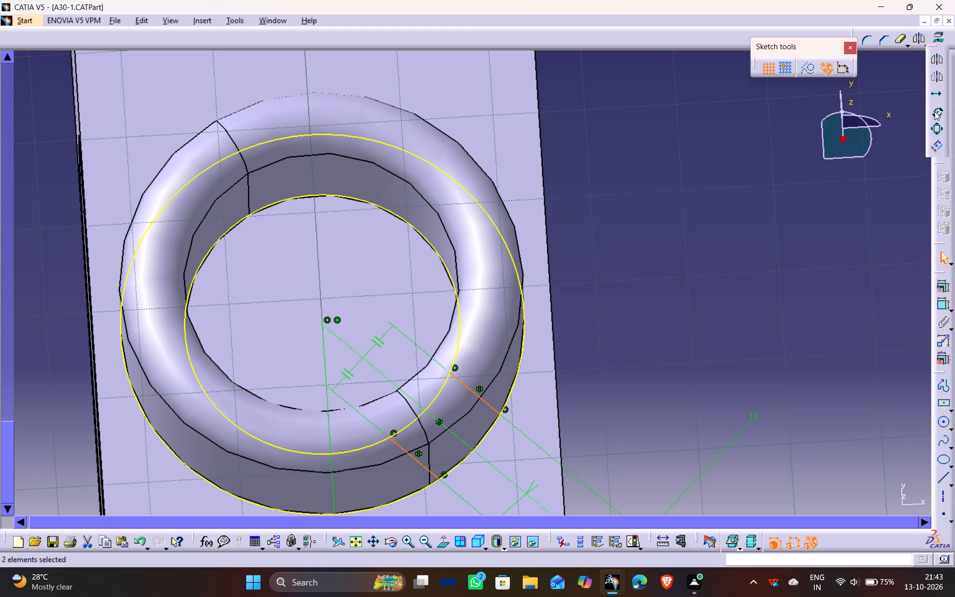
{"action": "left_click", "coordinate": [934, 111]}
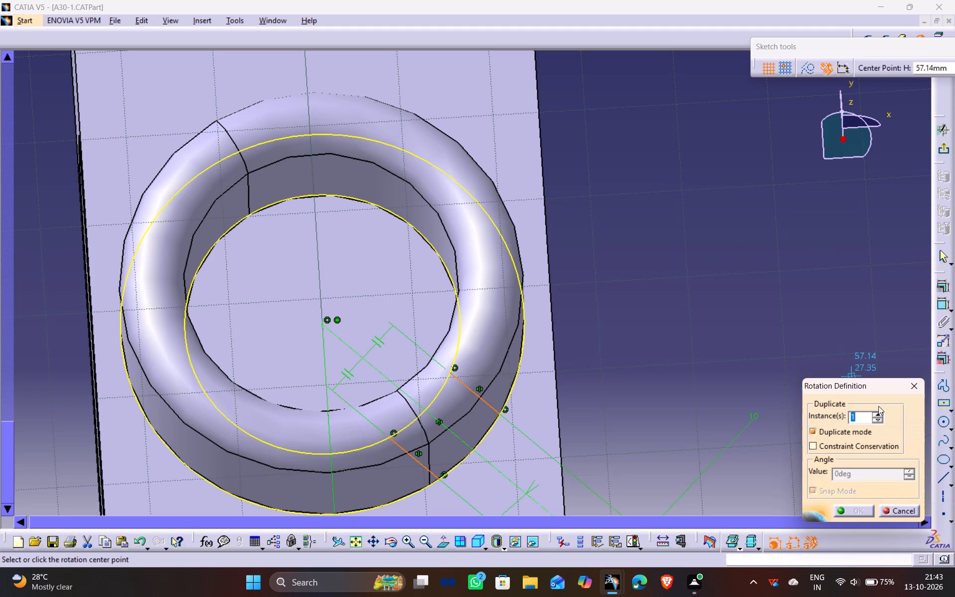
{"action": "key", "text": "3"}
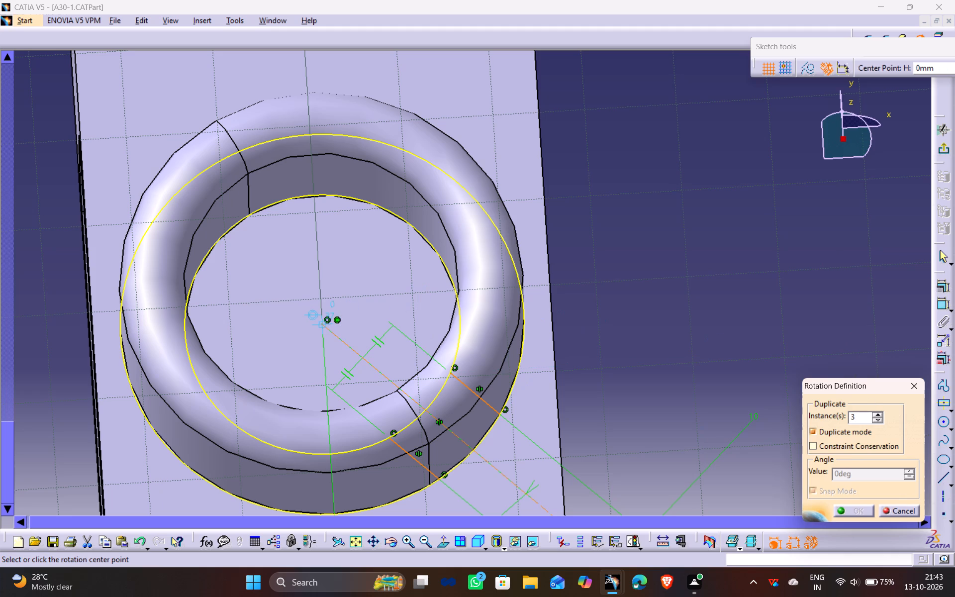
{"action": "left_click", "coordinate": [321, 326]}
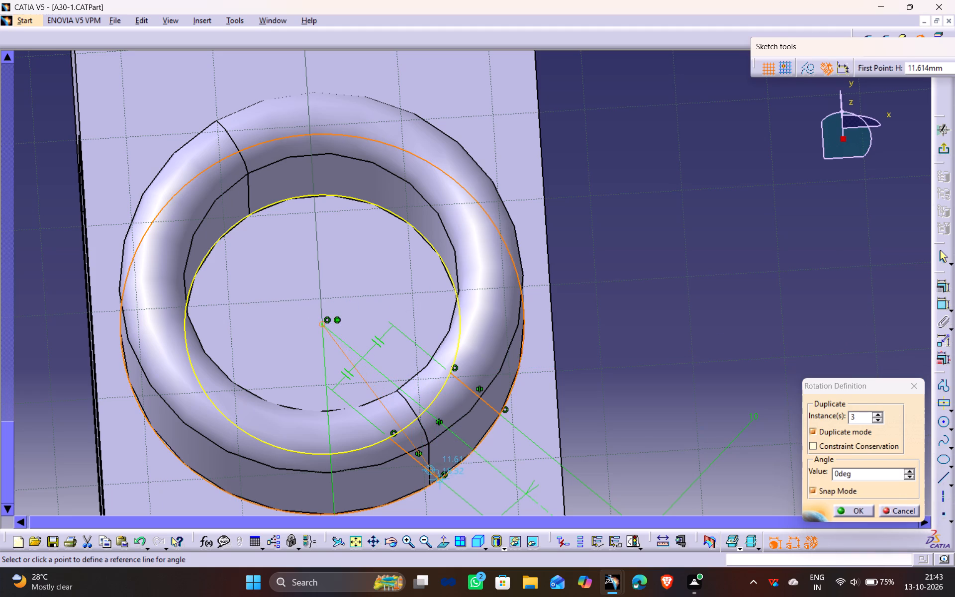
{"action": "left_click", "coordinate": [474, 448]}
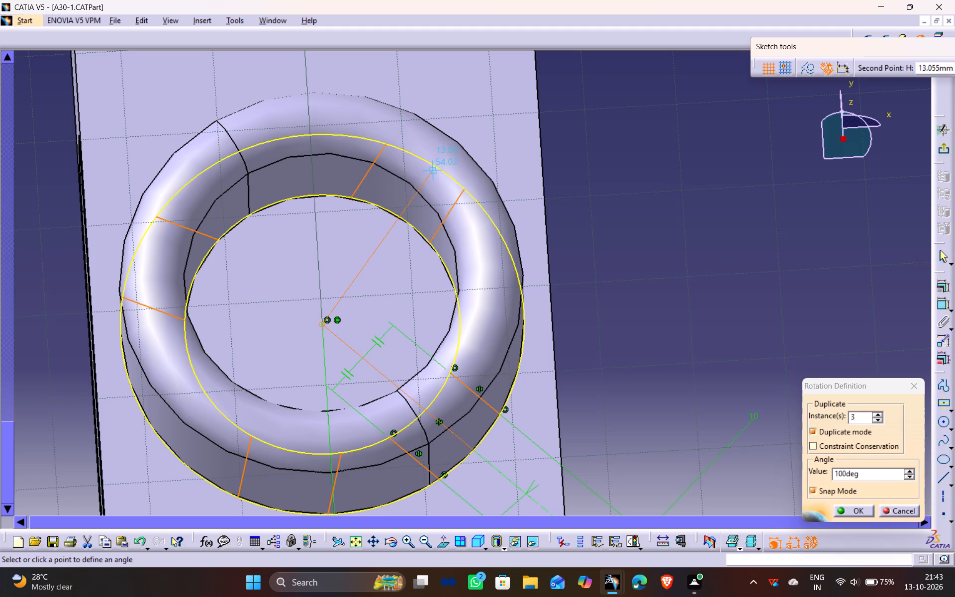
{"action": "left_click", "coordinate": [459, 182]}
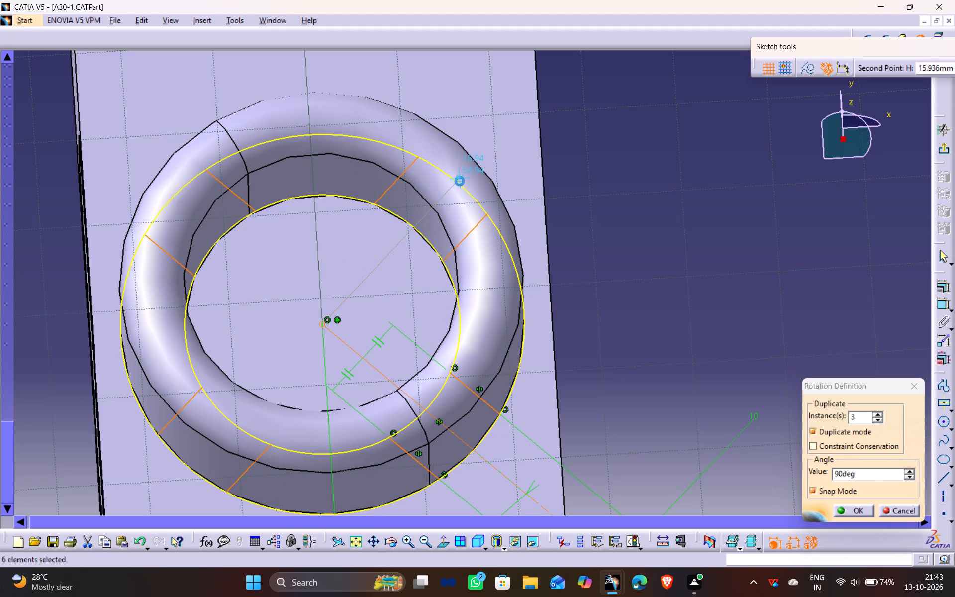
{"action": "left_click", "coordinate": [624, 249]}
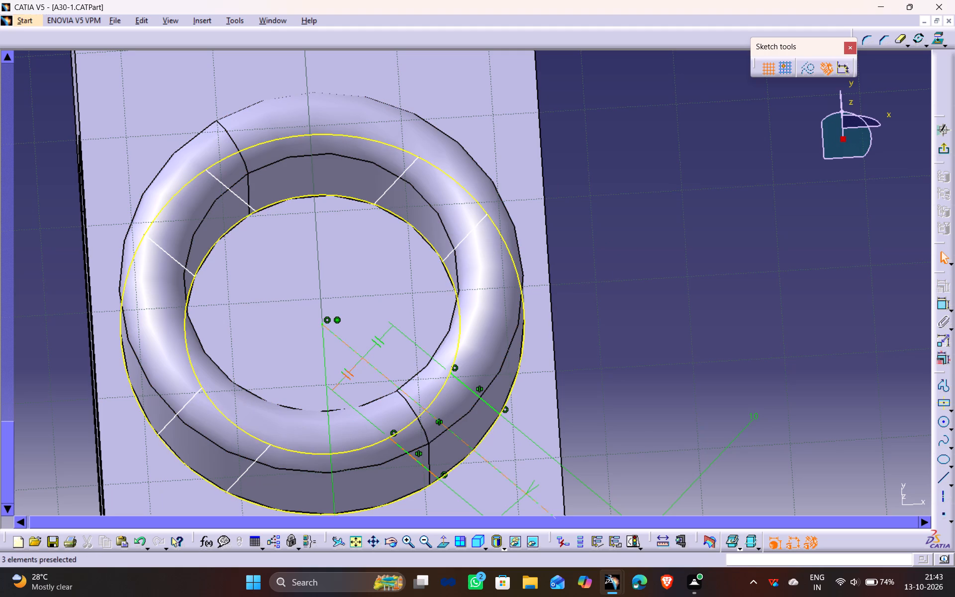
Dimension the distance between the two copied slot lines in the ring's upper-right quadrant.
{"action": "left_click", "coordinate": [444, 539]}
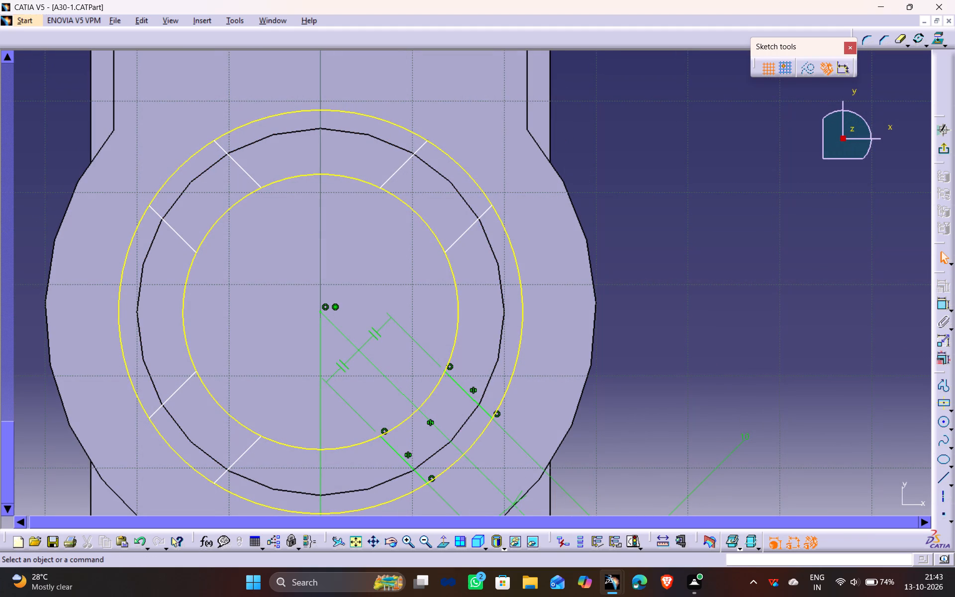
{"action": "left_click", "coordinate": [679, 301]}
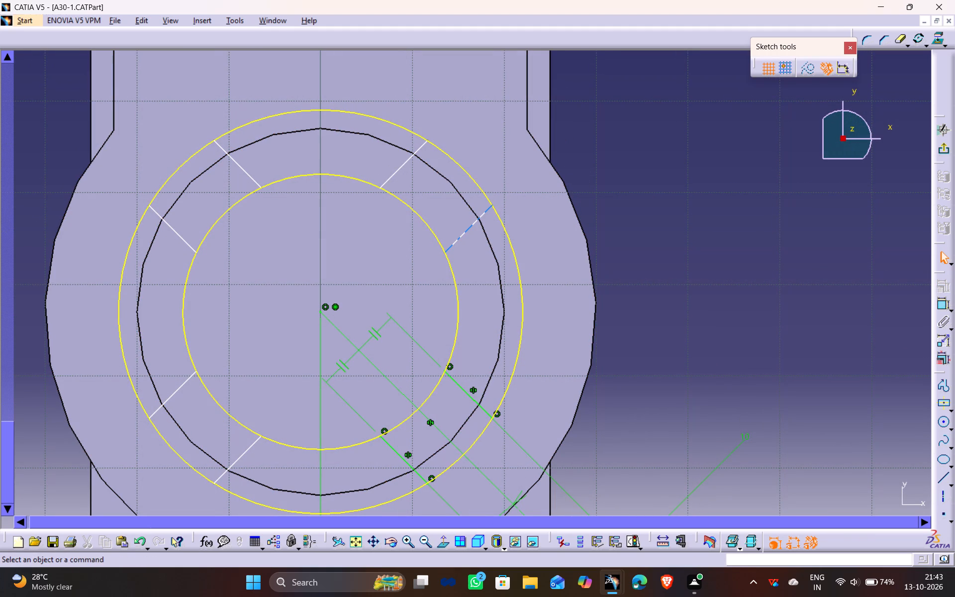
{"action": "left_click", "coordinate": [462, 235]}
{"action": "left_click", "coordinate": [408, 158], "text": "ctrl"}
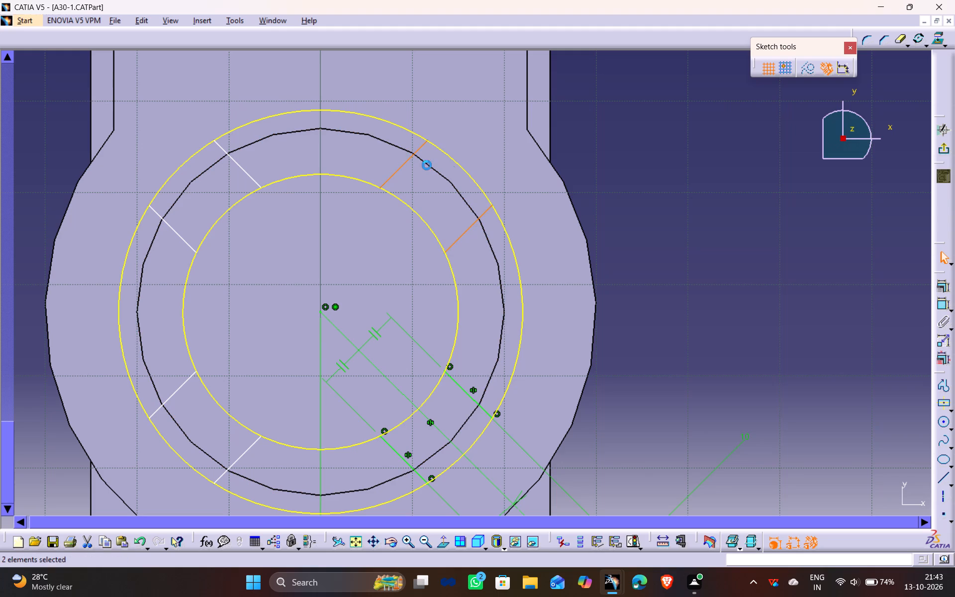
{"action": "left_click_drag", "start_coordinate": [941, 304], "coordinate": [935, 298]}
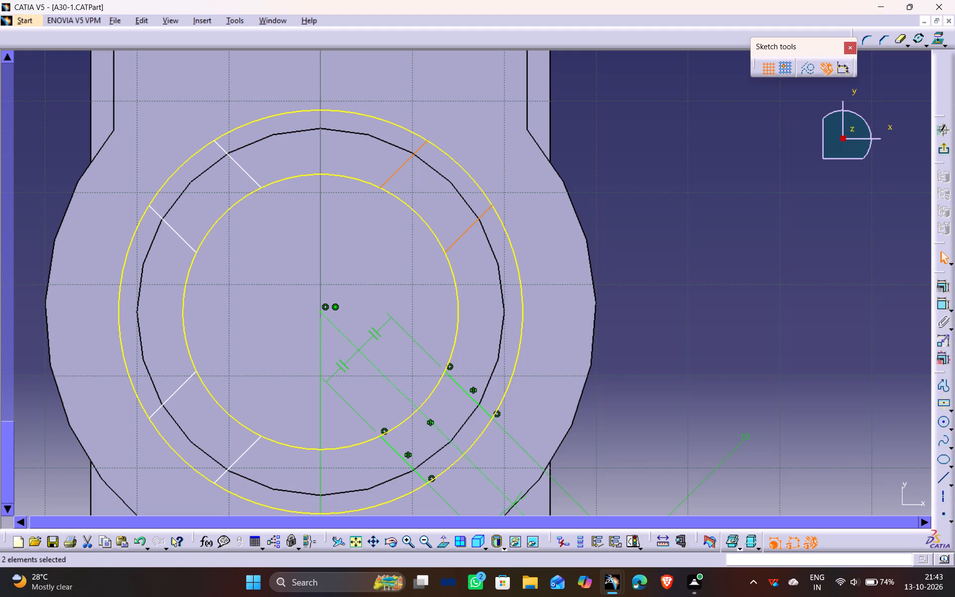
{"action": "left_click", "coordinate": [947, 306]}
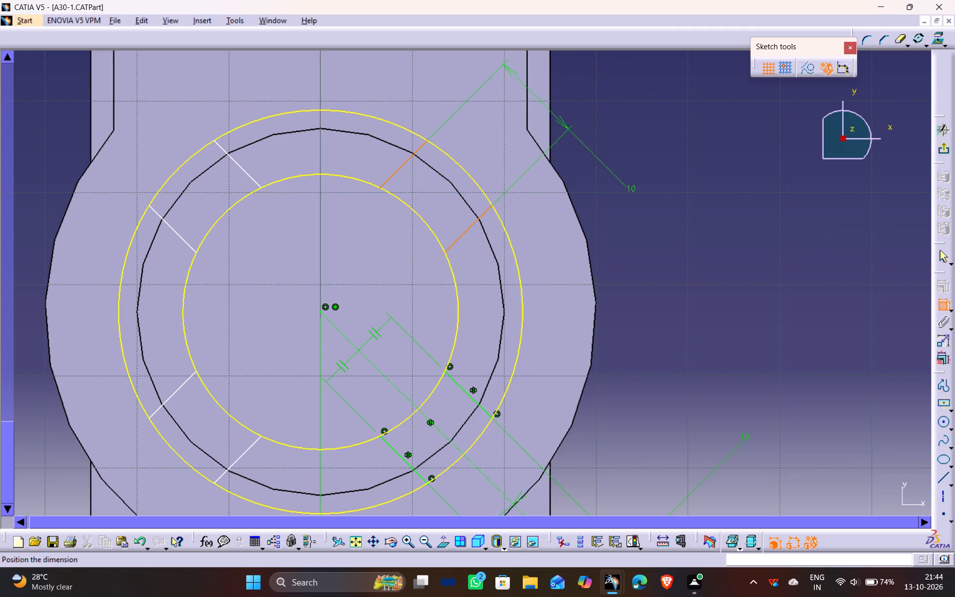
{"action": "left_click", "coordinate": [616, 213]}
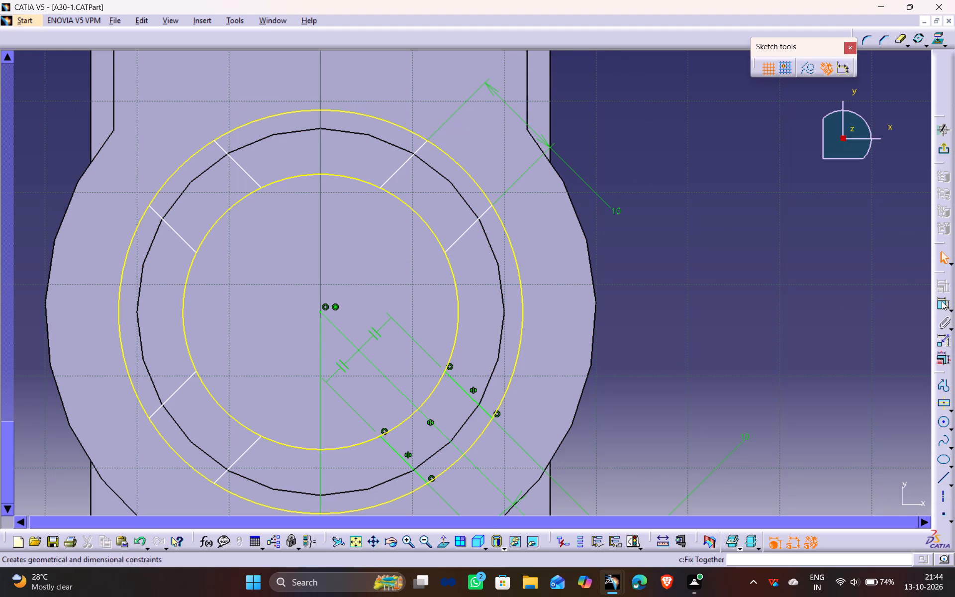
Dimension the distance between the two copied slot lines in the ring's upper-left quadrant.
{"action": "left_click", "coordinate": [942, 301]}
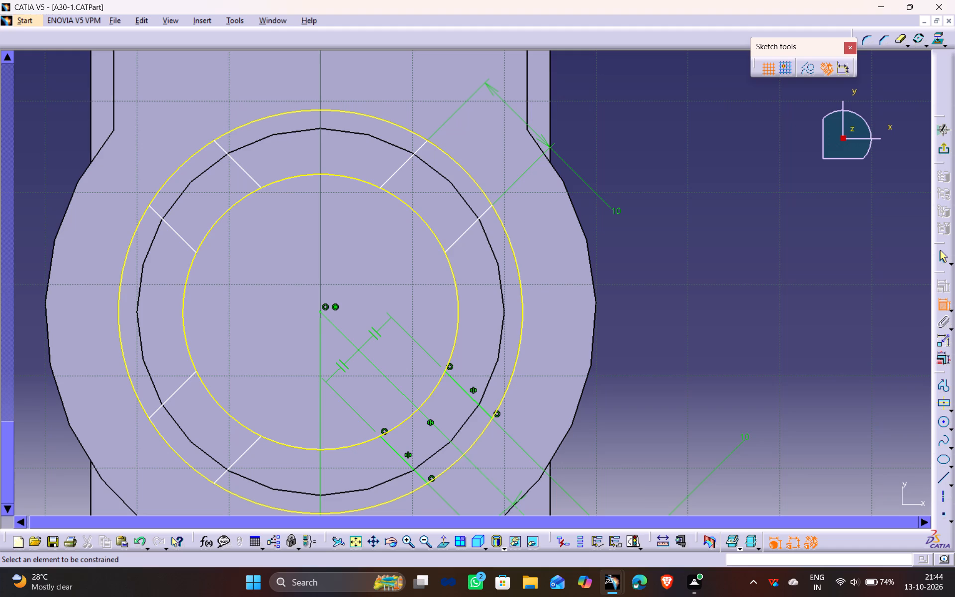
{"action": "left_click", "coordinate": [182, 238]}
{"action": "left_click", "coordinate": [242, 170]}
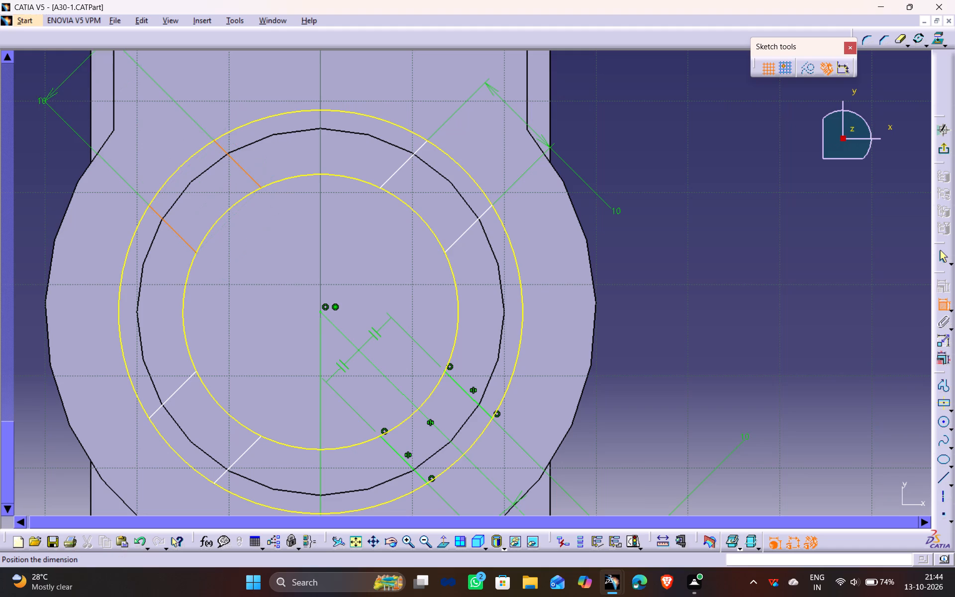
{"action": "left_click", "coordinate": [63, 89]}
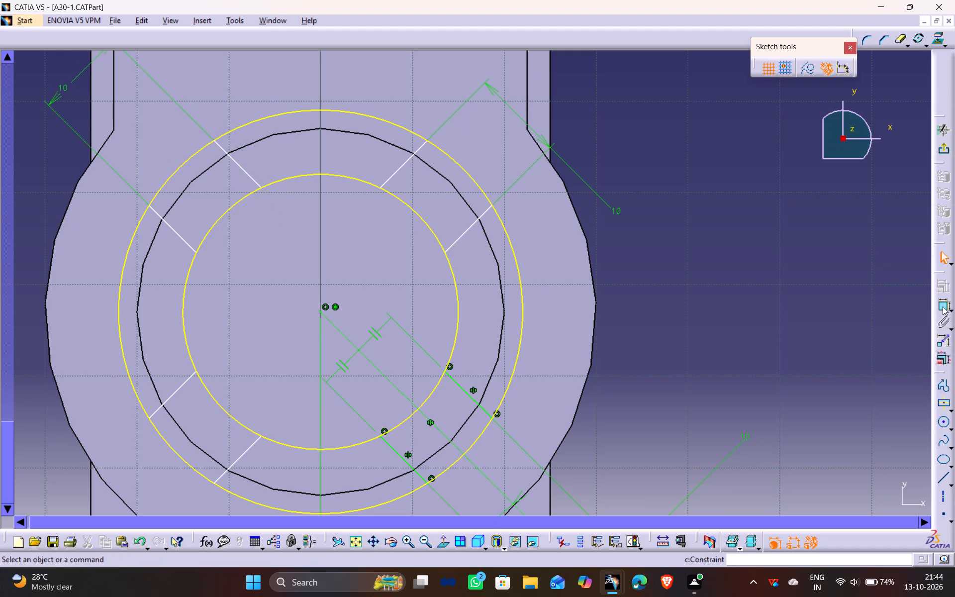
Dimension the distance between the two copied slot lines in the ring's lower-left quadrant.
{"action": "left_click", "coordinate": [942, 306]}
{"action": "middle_click_drag", "start_coordinate": [642, 378], "coordinate": [640, 277]}
{"action": "left_click", "coordinate": [175, 287]}
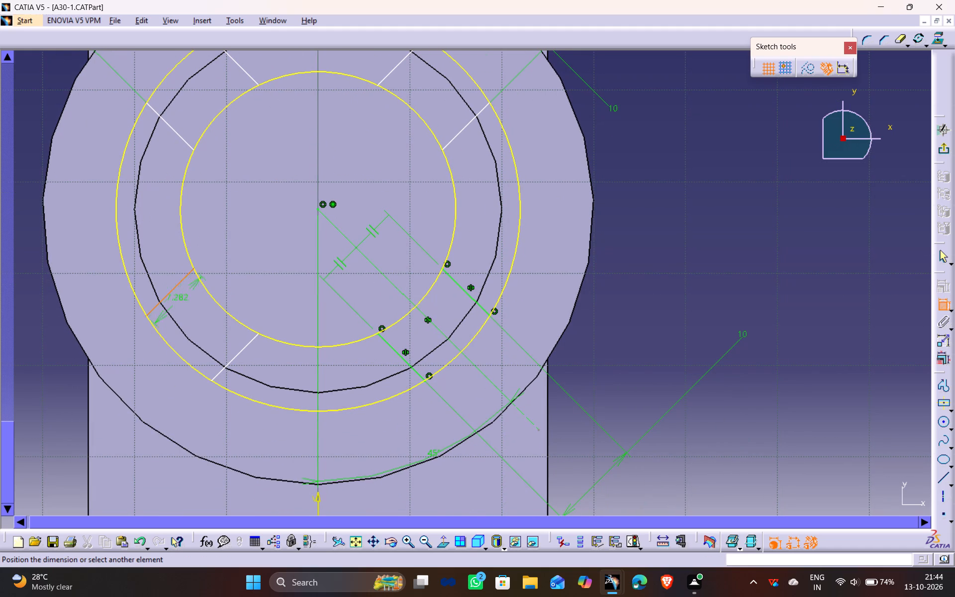
{"action": "left_click", "coordinate": [231, 361]}
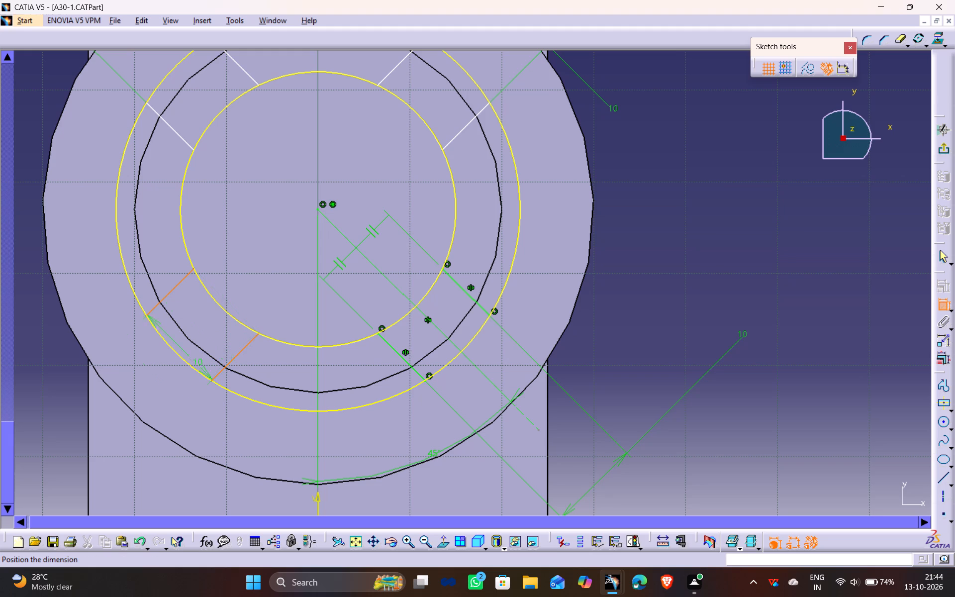
{"action": "left_click", "coordinate": [61, 434]}
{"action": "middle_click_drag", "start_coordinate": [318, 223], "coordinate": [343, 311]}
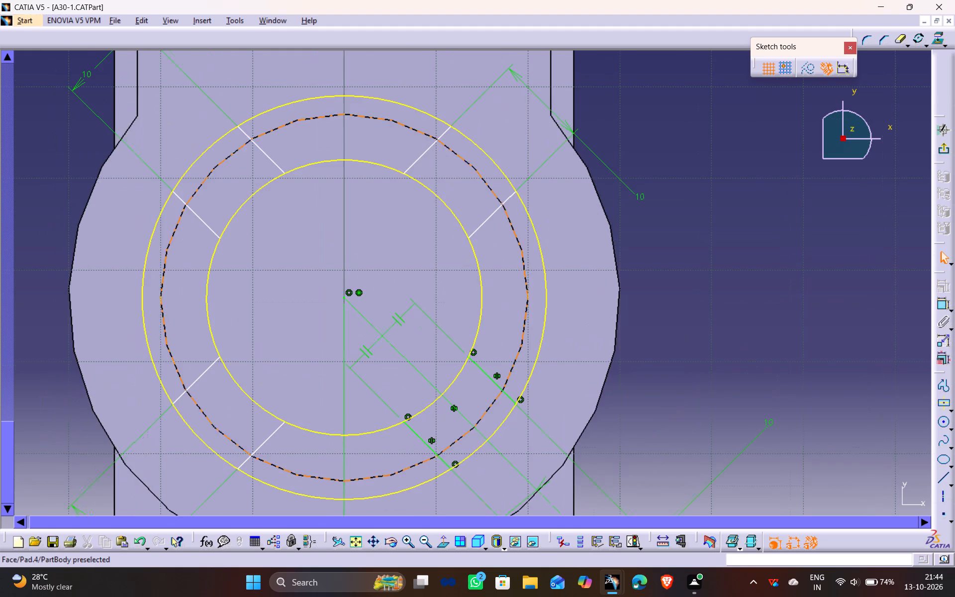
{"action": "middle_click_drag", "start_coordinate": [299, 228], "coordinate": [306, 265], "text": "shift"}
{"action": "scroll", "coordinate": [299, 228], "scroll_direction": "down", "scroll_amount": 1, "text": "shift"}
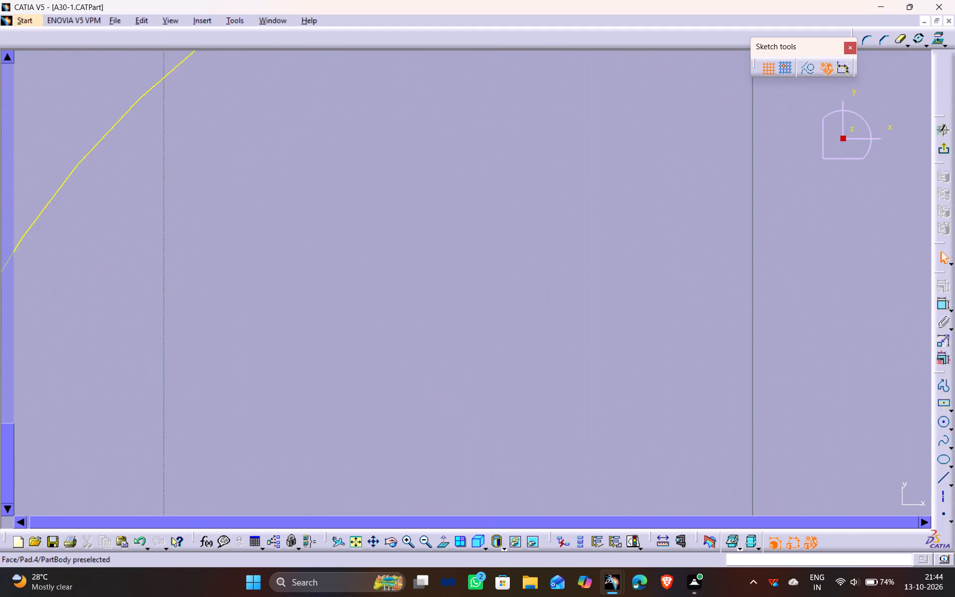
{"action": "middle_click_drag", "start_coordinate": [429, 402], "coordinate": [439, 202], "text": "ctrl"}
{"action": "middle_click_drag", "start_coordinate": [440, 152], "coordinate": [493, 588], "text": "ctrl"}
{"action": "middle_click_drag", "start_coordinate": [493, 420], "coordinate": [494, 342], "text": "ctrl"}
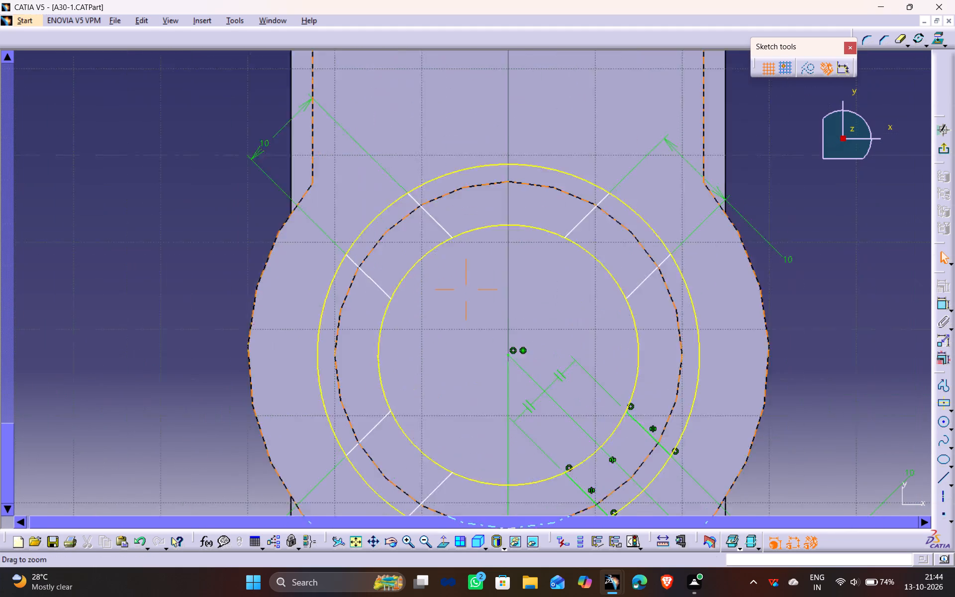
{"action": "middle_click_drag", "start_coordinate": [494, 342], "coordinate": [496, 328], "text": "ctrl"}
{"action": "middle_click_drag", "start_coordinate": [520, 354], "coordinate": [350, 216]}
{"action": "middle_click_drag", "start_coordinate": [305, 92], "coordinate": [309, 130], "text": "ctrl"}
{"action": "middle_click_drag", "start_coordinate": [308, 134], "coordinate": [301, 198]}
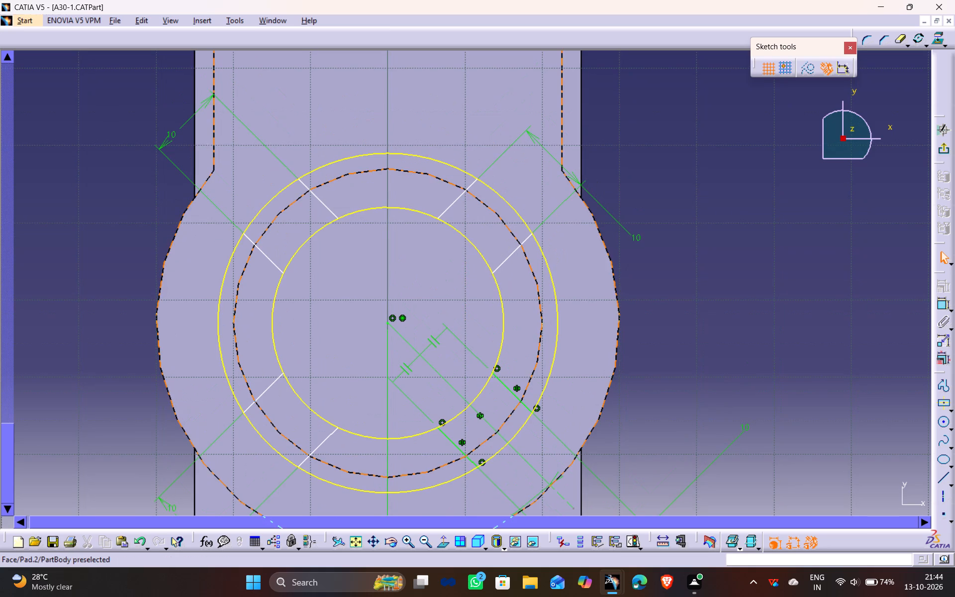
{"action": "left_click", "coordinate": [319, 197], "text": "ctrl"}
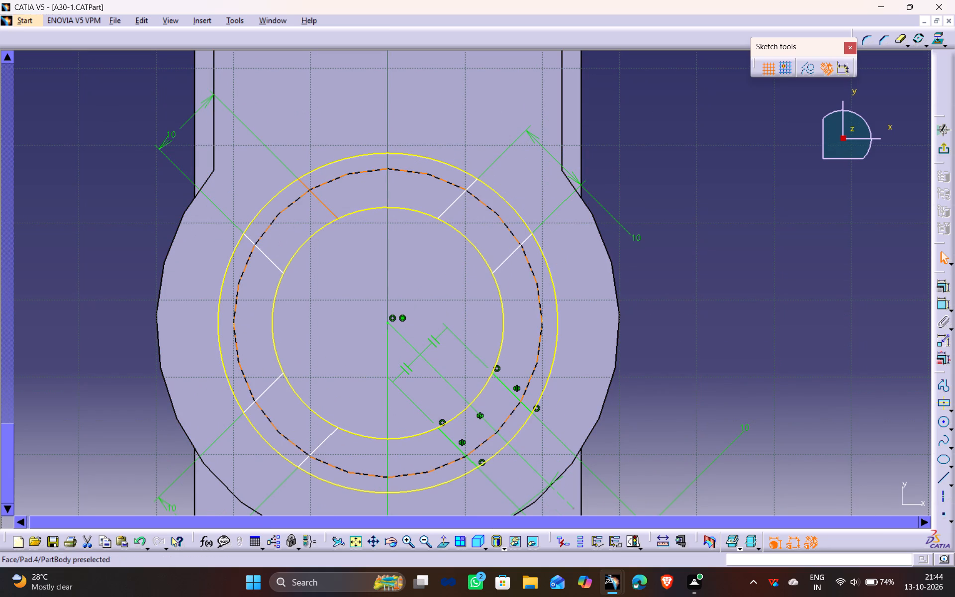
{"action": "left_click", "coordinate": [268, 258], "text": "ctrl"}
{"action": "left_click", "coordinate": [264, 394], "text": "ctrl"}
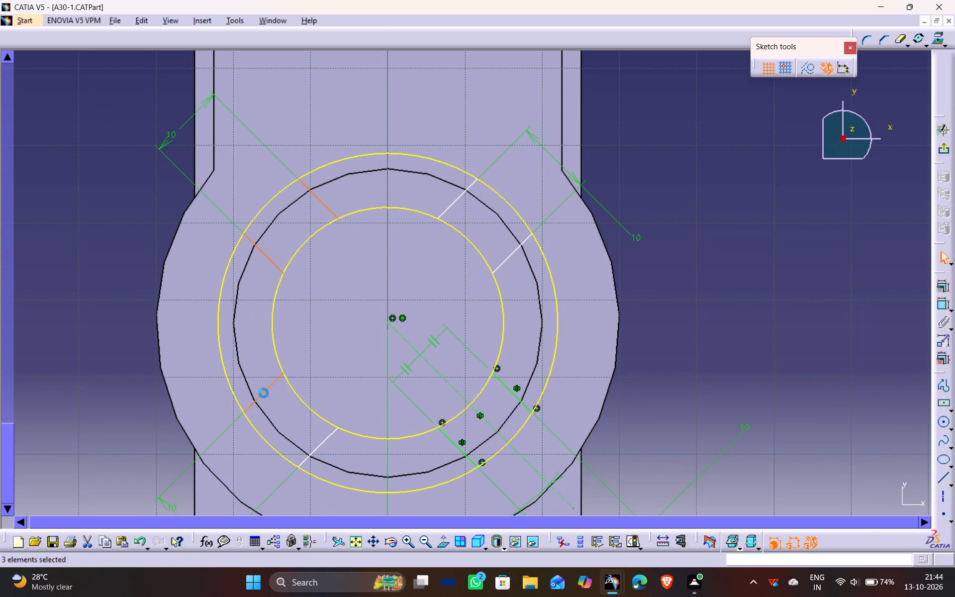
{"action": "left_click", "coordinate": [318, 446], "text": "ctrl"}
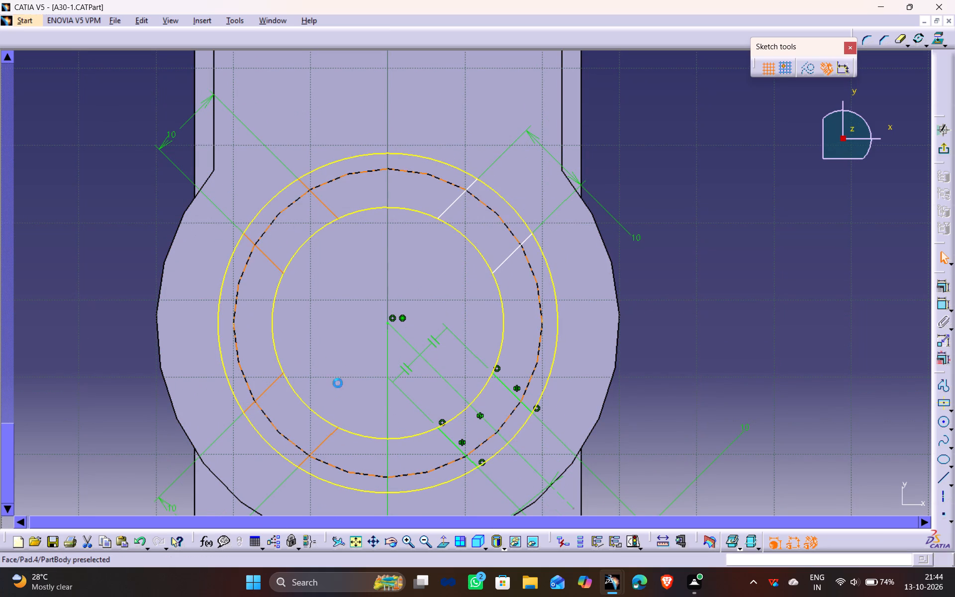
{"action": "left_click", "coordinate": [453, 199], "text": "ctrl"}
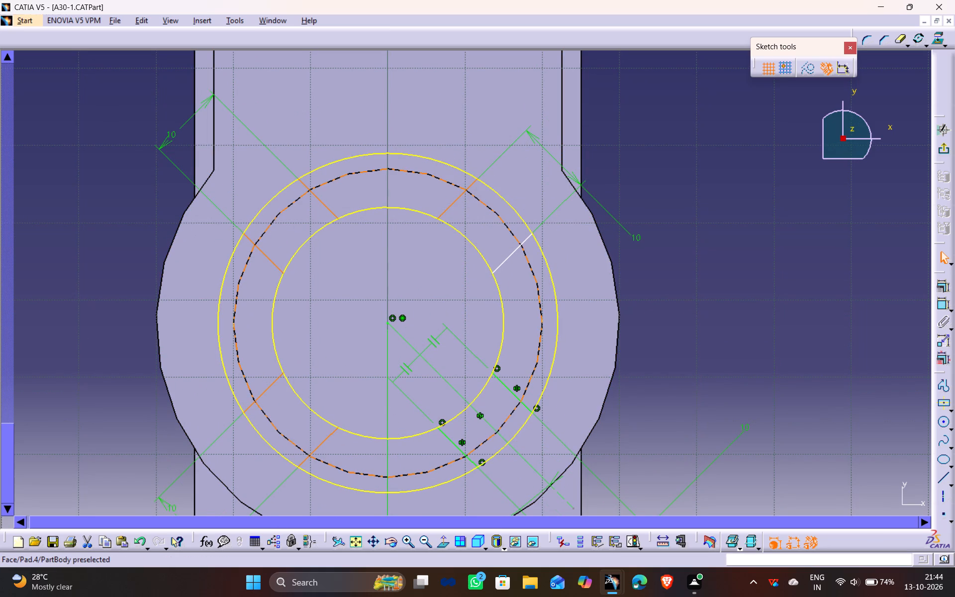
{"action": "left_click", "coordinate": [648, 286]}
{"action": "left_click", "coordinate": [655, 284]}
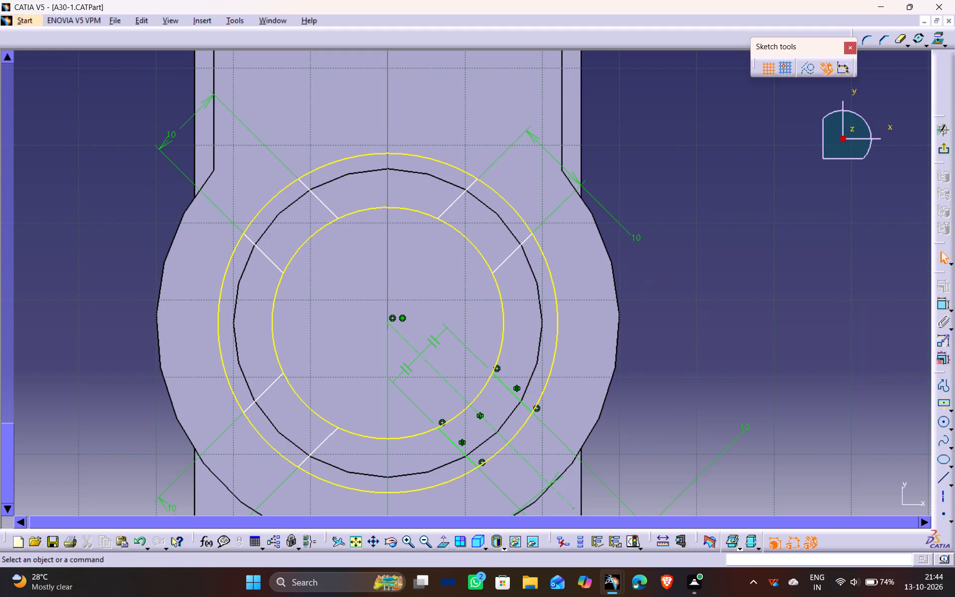
Draw three axis lines from the ring centre to the outer circle, through the upper-right, upper-left and lower-left slot profiles.
{"action": "left_click", "coordinate": [945, 495]}
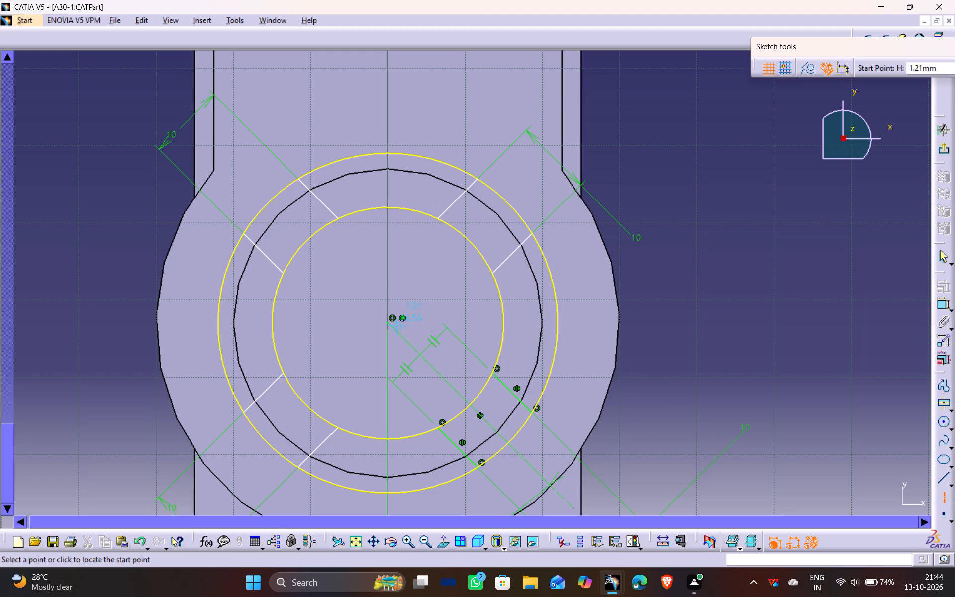
{"action": "left_click", "coordinate": [388, 322]}
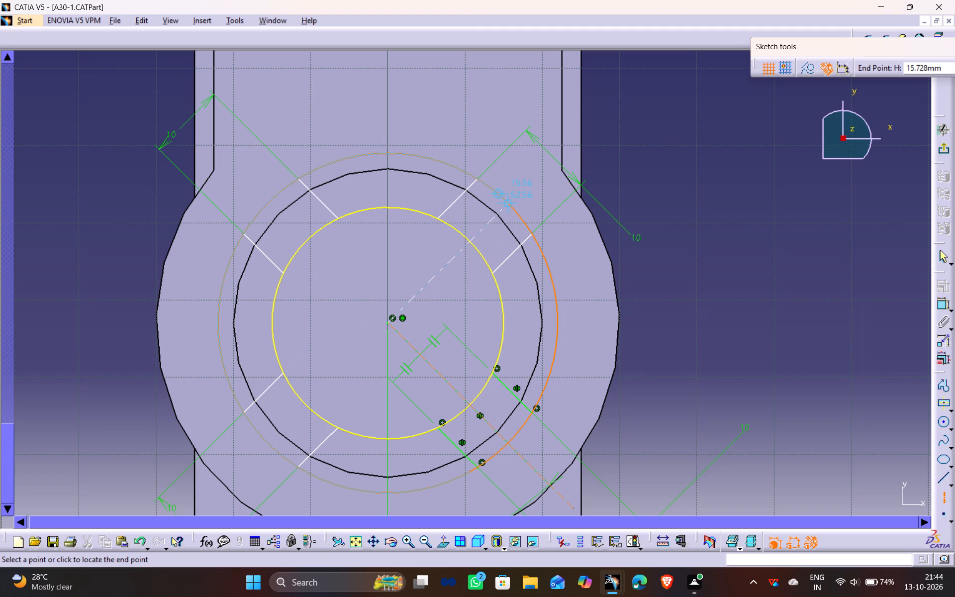
{"action": "left_click", "coordinate": [512, 208]}
{"action": "left_click", "coordinate": [673, 313]}
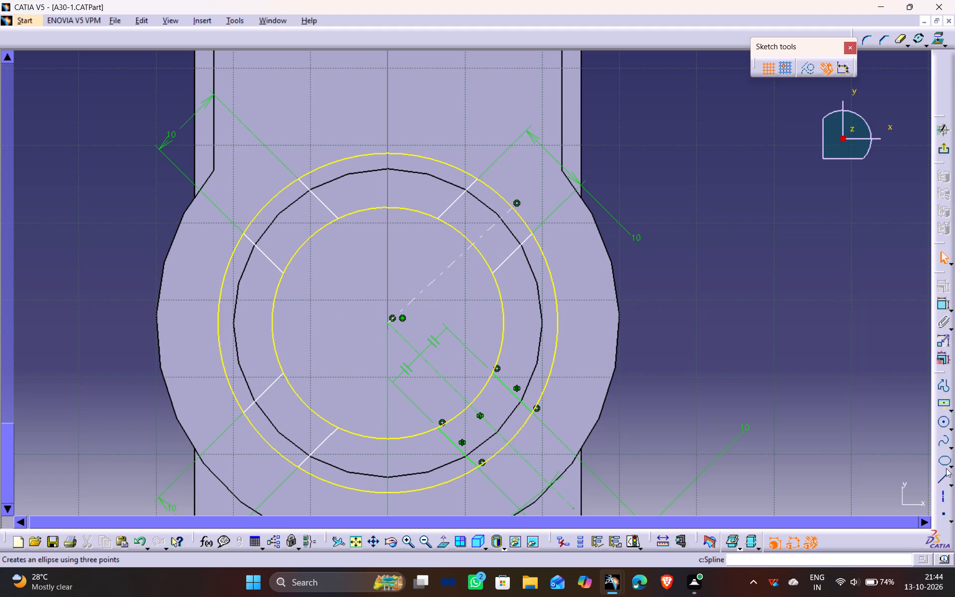
{"action": "left_click", "coordinate": [946, 496]}
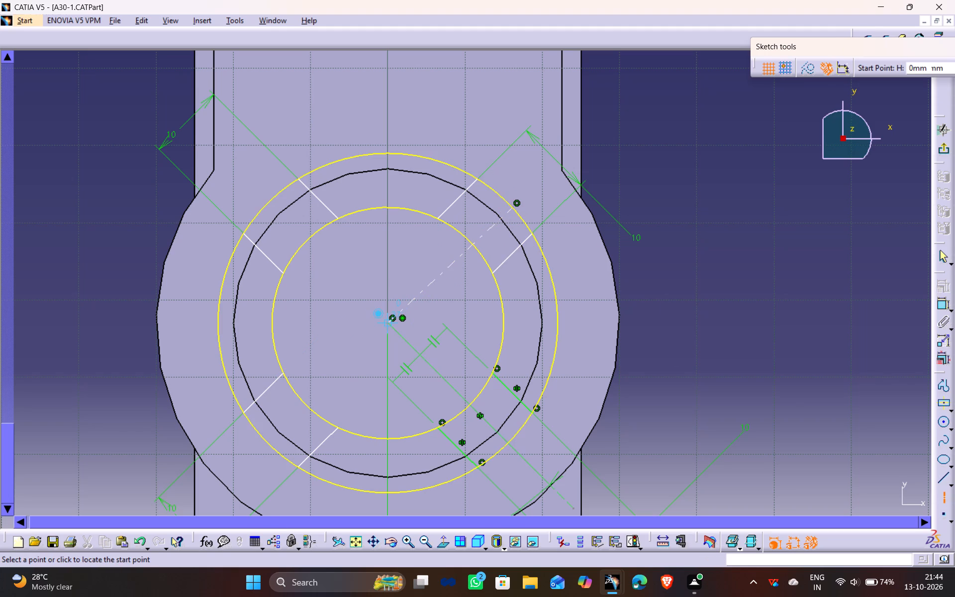
{"action": "left_click", "coordinate": [387, 323]}
{"action": "left_click", "coordinate": [268, 200]}
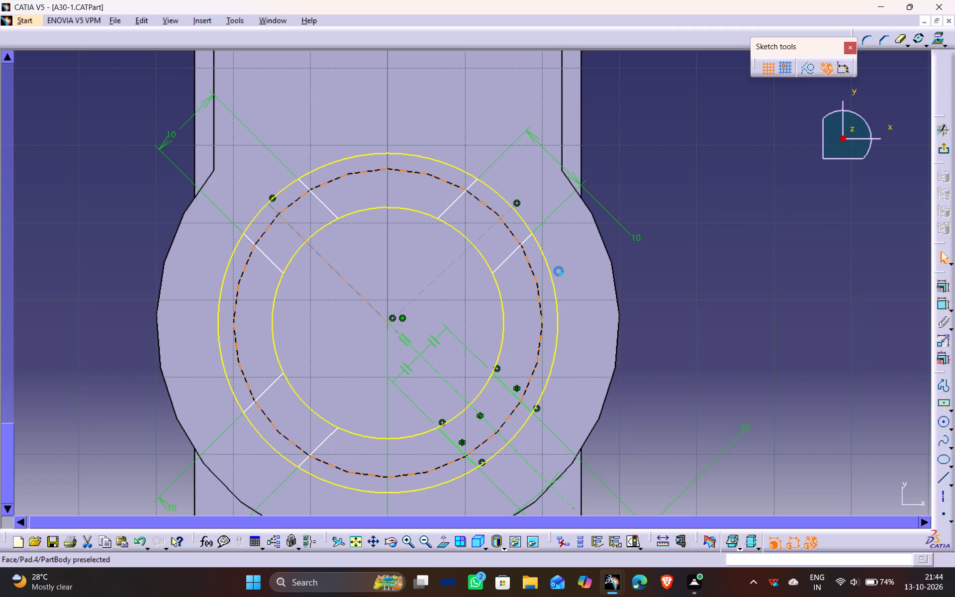
{"action": "left_click", "coordinate": [718, 276]}
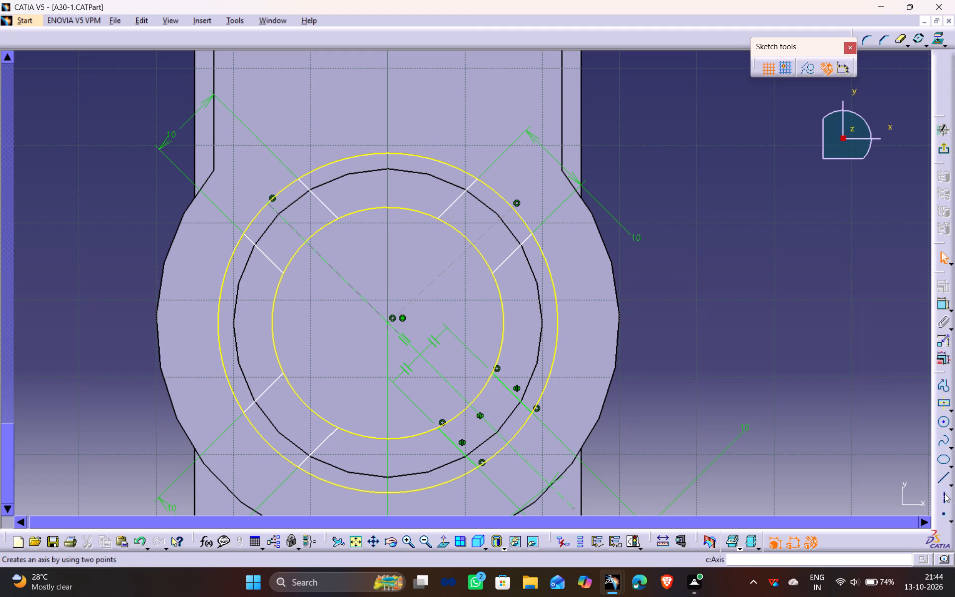
{"action": "left_click", "coordinate": [945, 494]}
{"action": "left_click", "coordinate": [391, 324]}
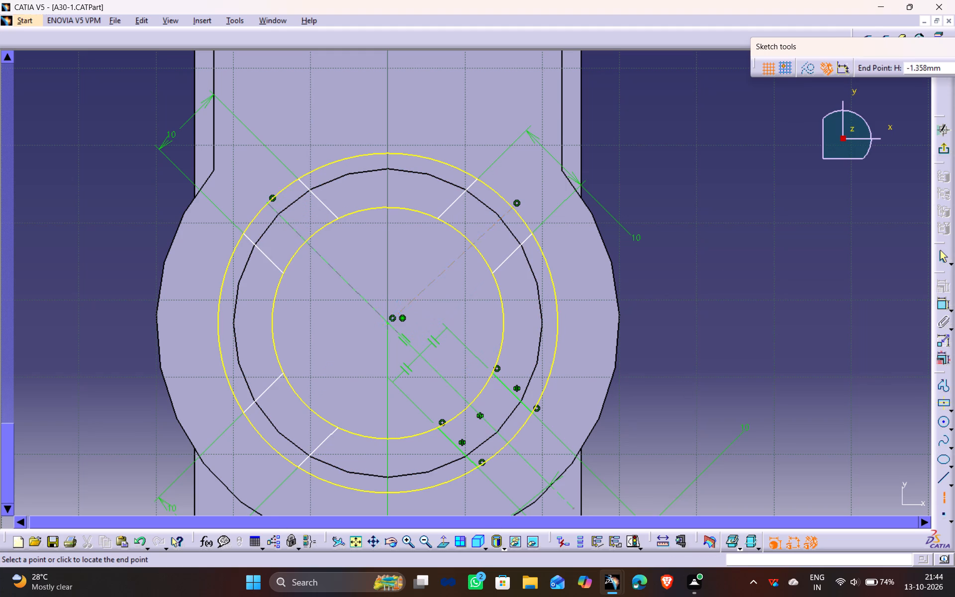
{"action": "left_click", "coordinate": [266, 445]}
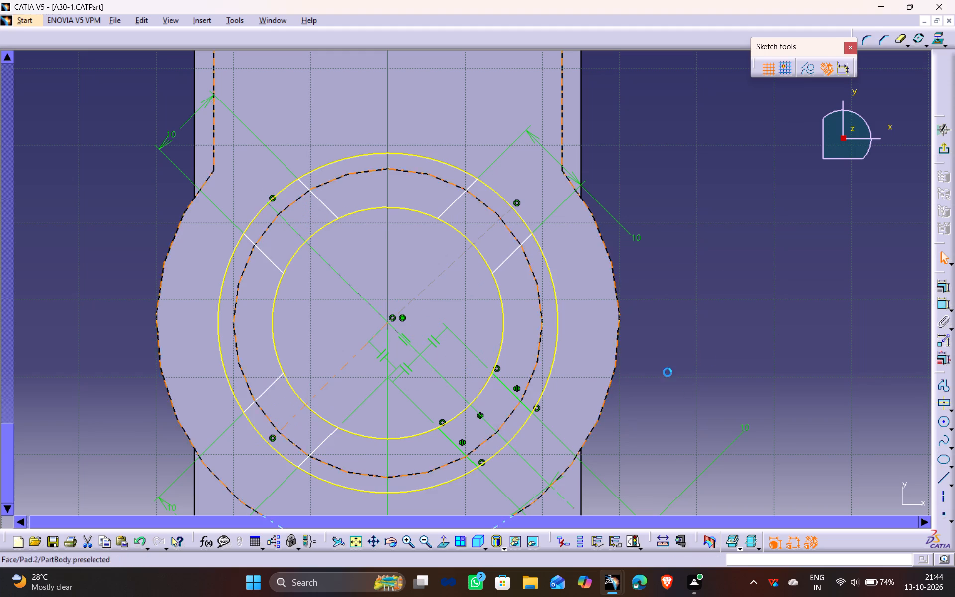
{"action": "left_click", "coordinate": [741, 341]}
Constrain the angle between the upper-right axis and the existing lower-right axis to 90deg.
{"action": "middle_click_drag", "start_coordinate": [434, 453], "coordinate": [411, 363], "text": "ctrl"}
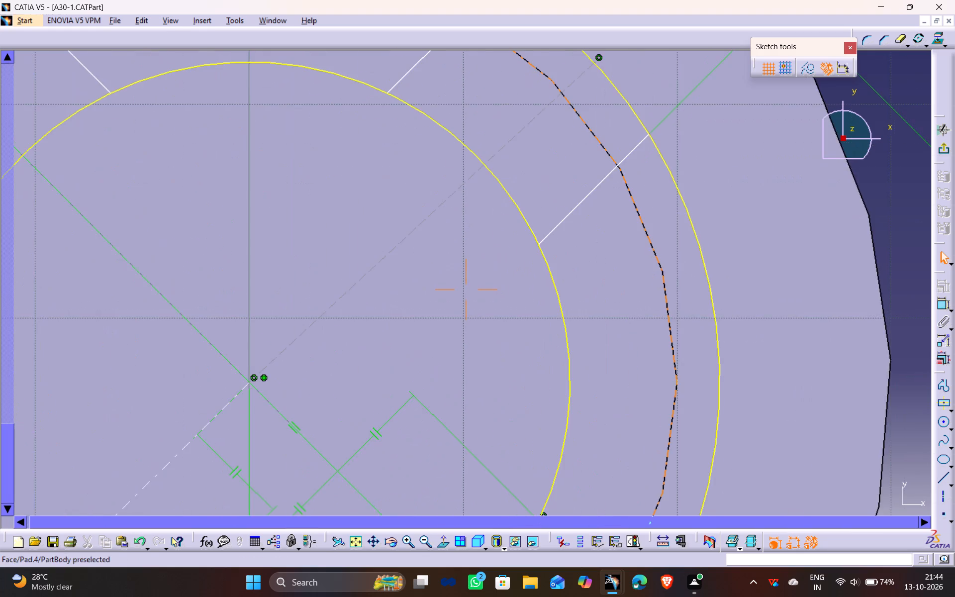
{"action": "middle_click_drag", "start_coordinate": [307, 398], "coordinate": [349, 382]}
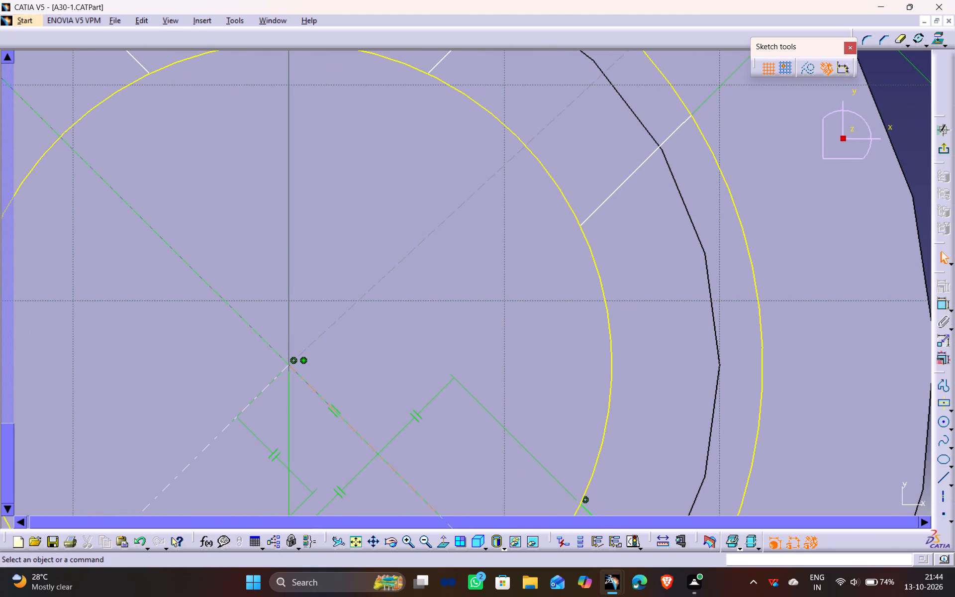
{"action": "left_click", "coordinate": [316, 393]}
{"action": "left_click", "coordinate": [346, 313], "text": "ctrl"}
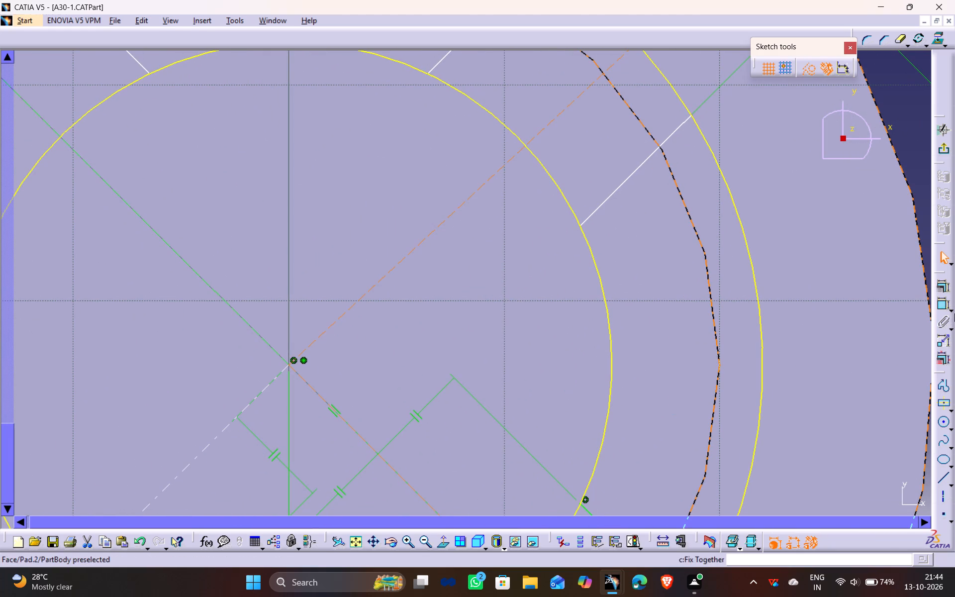
{"action": "left_click", "coordinate": [946, 301]}
{"action": "middle_click_drag", "start_coordinate": [781, 294], "coordinate": [789, 323], "text": "ctrl"}
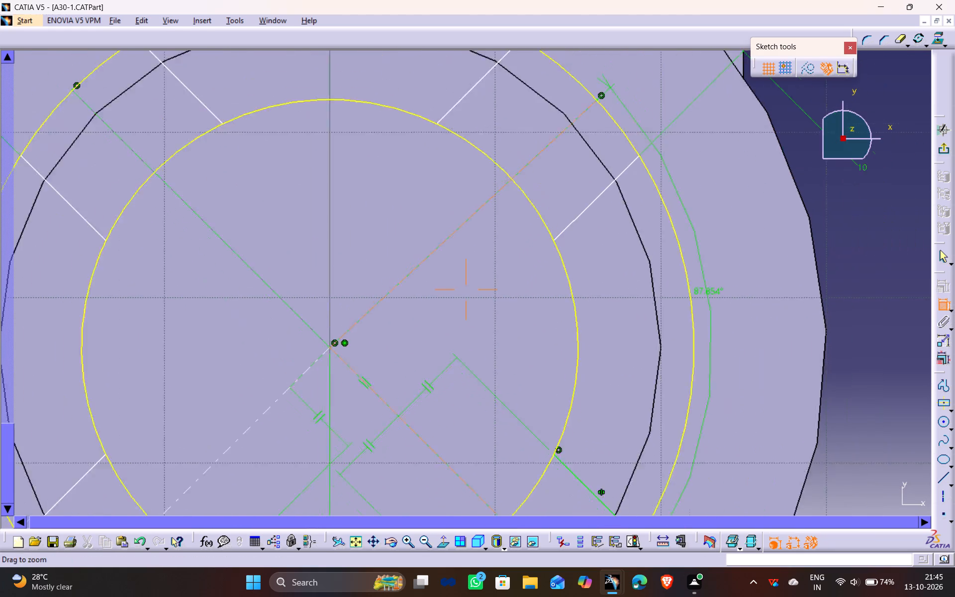
{"action": "middle_click_drag", "start_coordinate": [789, 323], "coordinate": [792, 334], "text": "ctrl"}
{"action": "left_click", "coordinate": [831, 326]}
{"action": "double_click", "coordinate": [822, 318]}
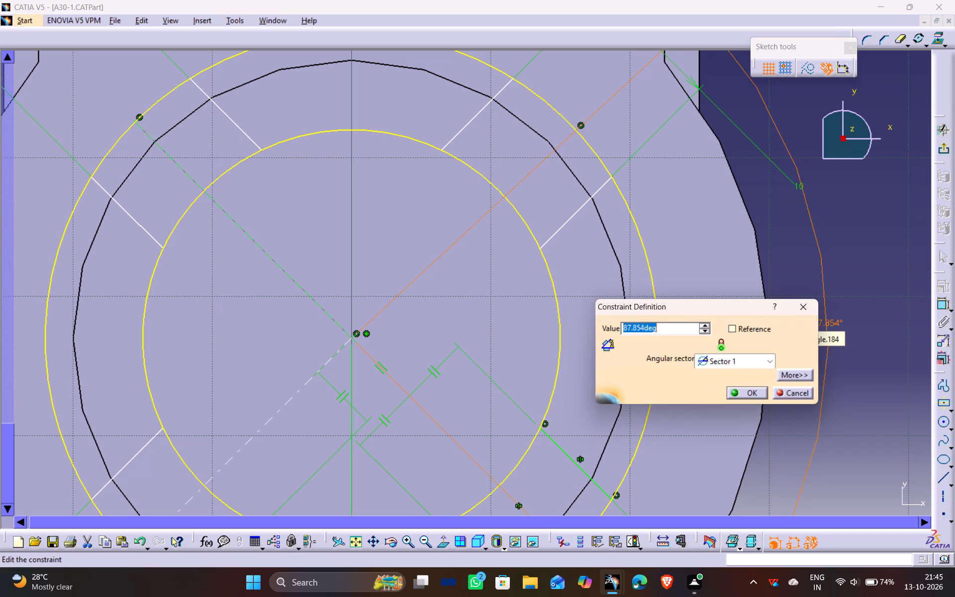
{"action": "key", "text": "8"}
{"action": "key", "text": "BackSpace"}
{"action": "type", "text": "90"}
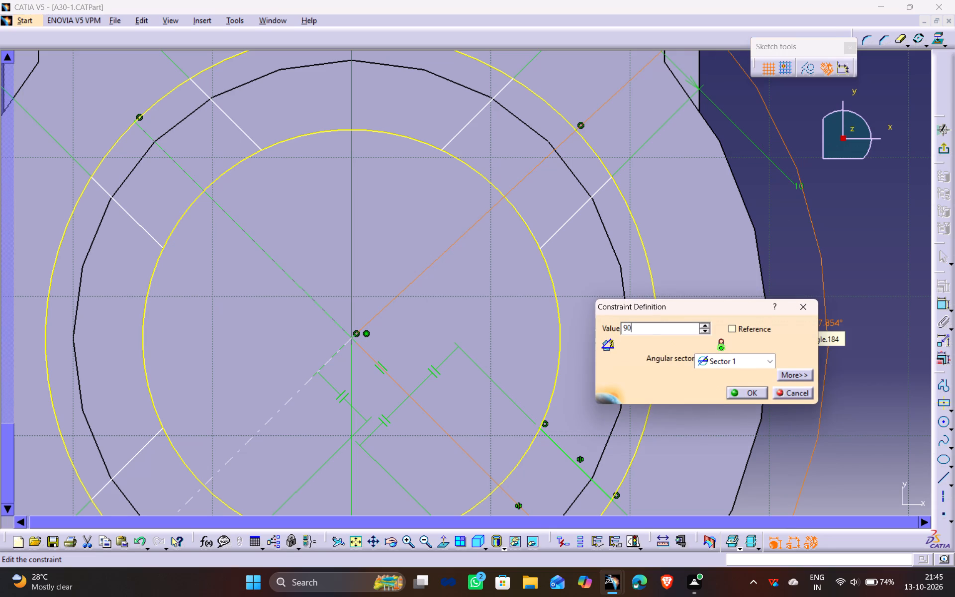
{"action": "key", "text": "Return"}
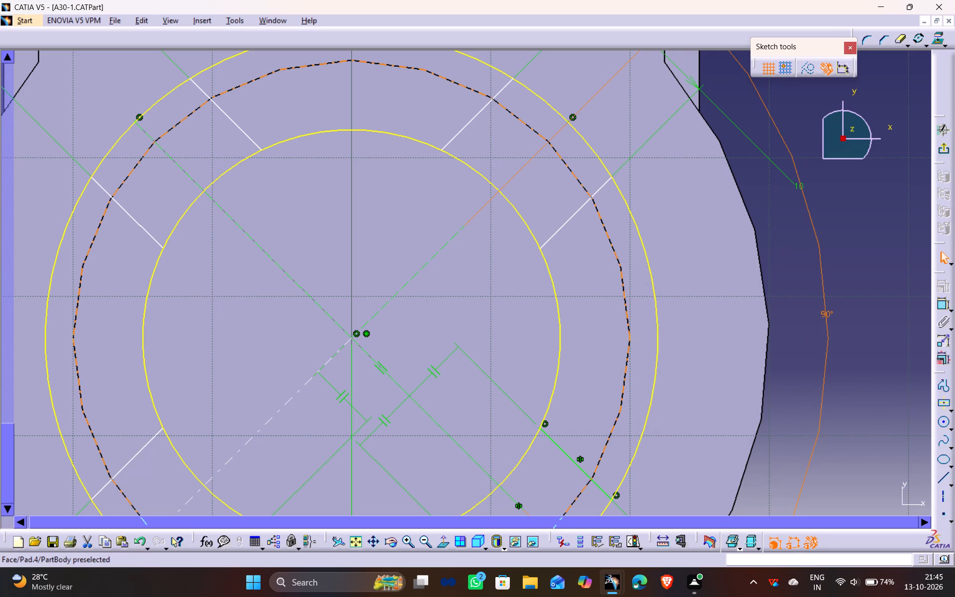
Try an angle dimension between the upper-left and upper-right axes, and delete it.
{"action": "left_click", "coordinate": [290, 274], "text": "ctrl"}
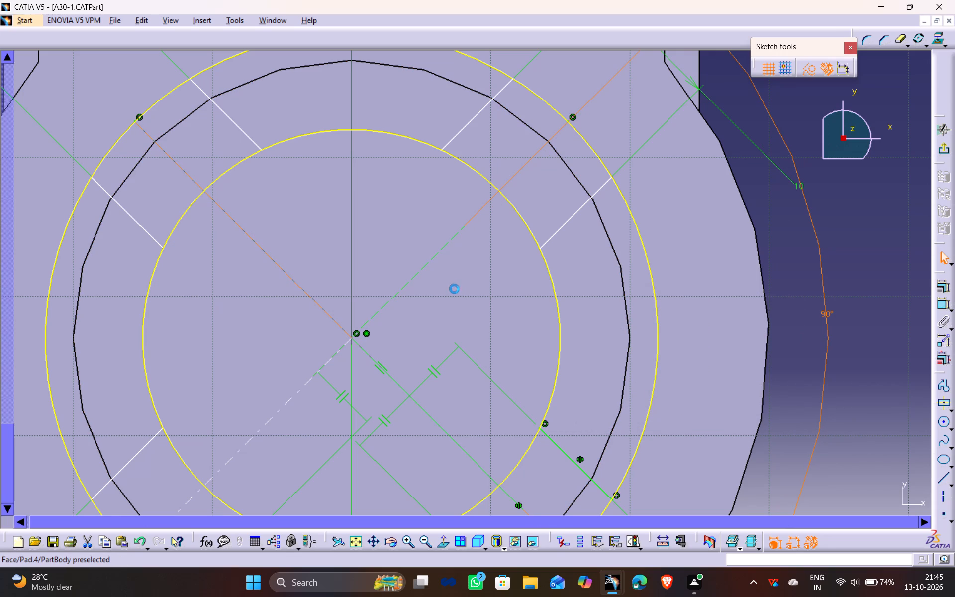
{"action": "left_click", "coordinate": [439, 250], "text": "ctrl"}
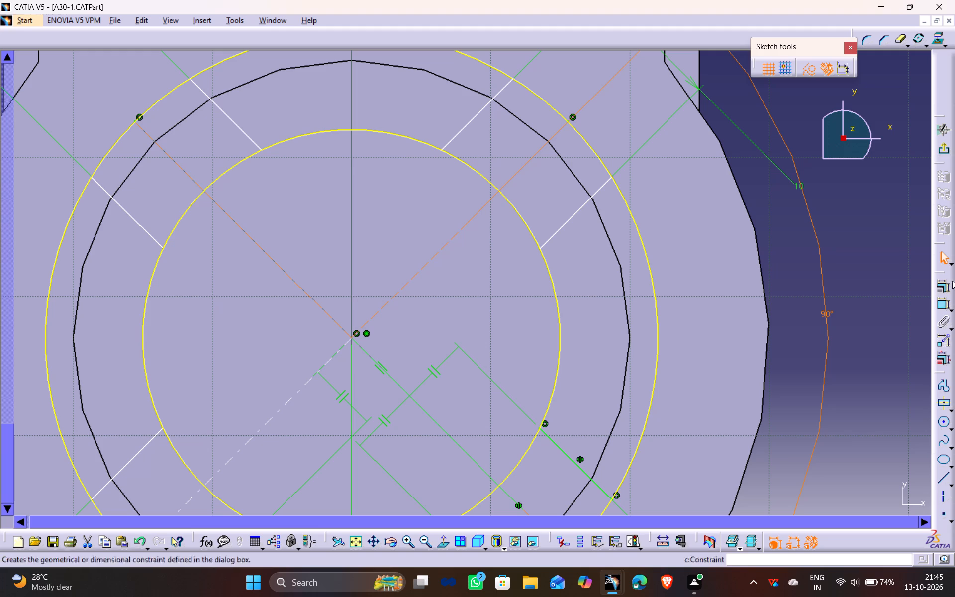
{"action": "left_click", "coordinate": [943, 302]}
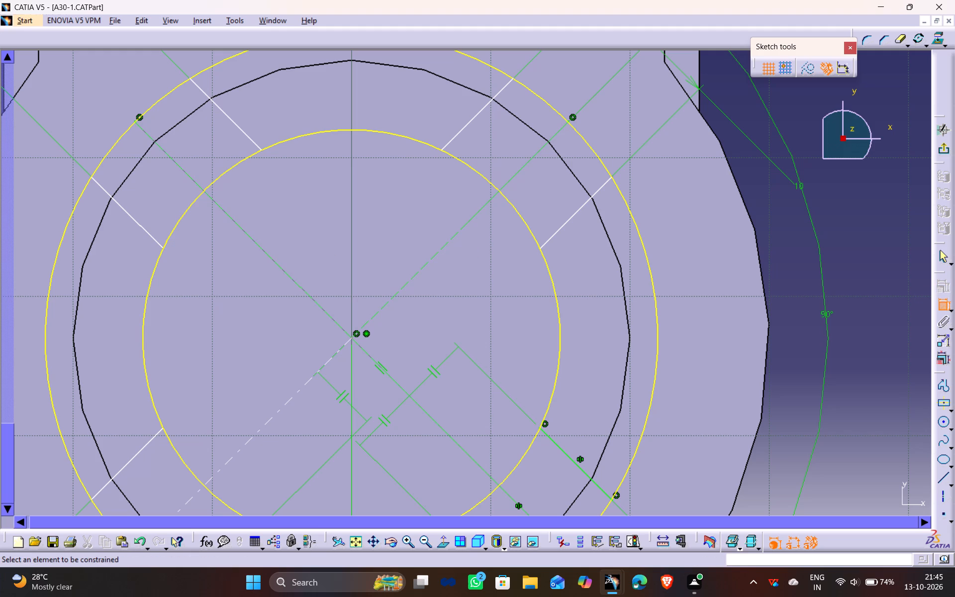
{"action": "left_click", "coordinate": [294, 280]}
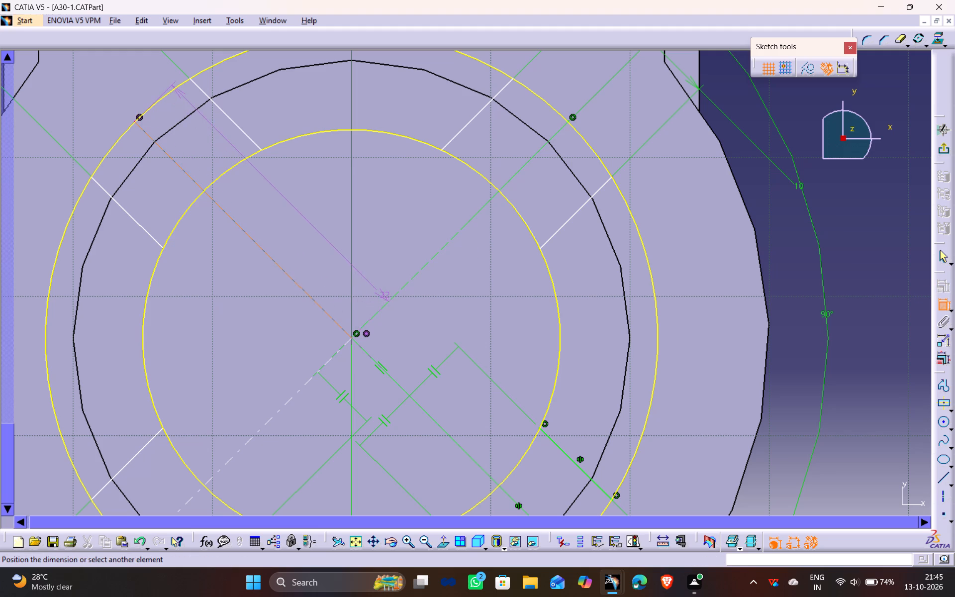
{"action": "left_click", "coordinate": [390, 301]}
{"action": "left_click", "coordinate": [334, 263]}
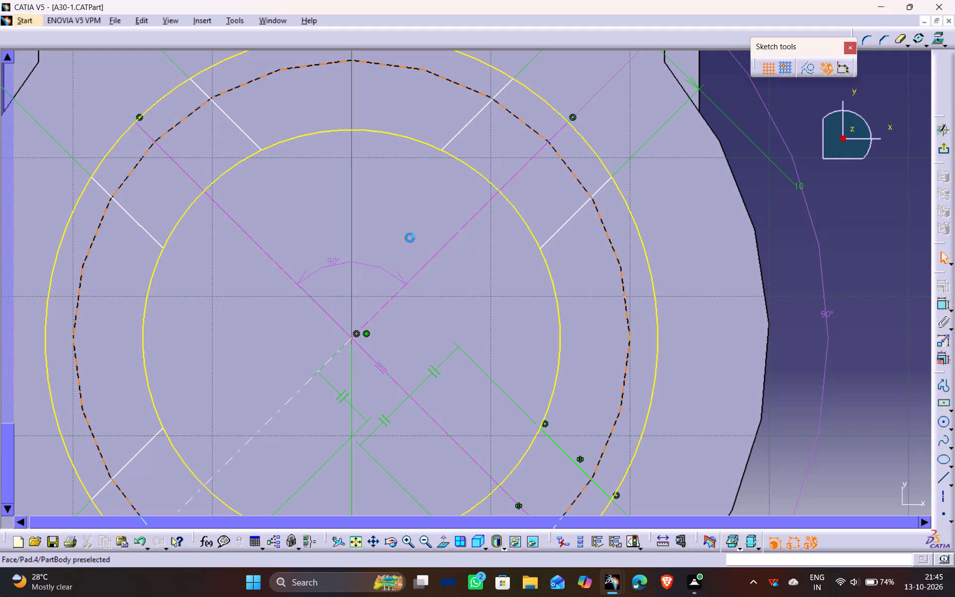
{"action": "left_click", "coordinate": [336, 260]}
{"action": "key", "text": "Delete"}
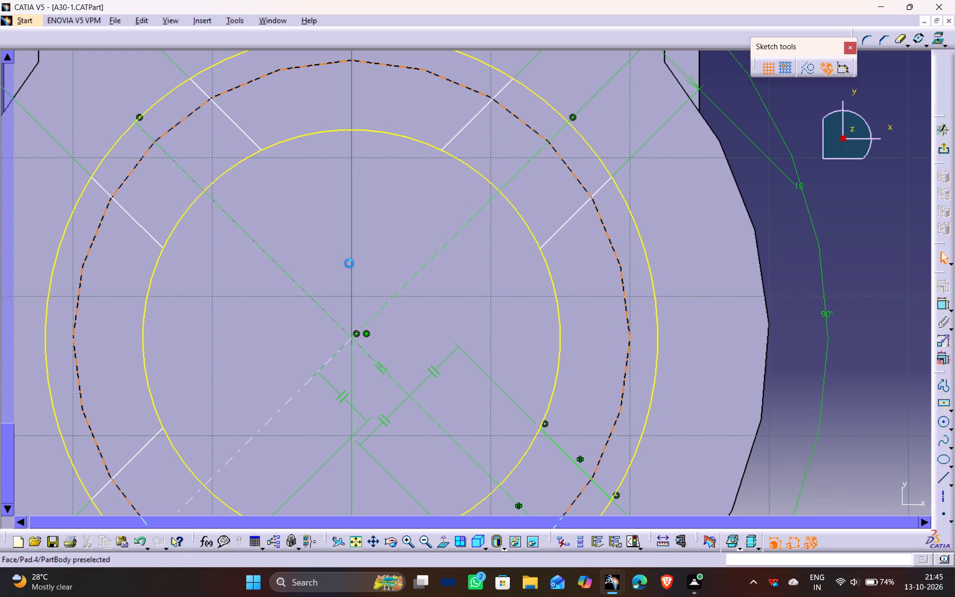
Dimension the angle between the upper-left and lower-left axes.
{"action": "left_click", "coordinate": [323, 312]}
{"action": "left_click", "coordinate": [943, 304]}
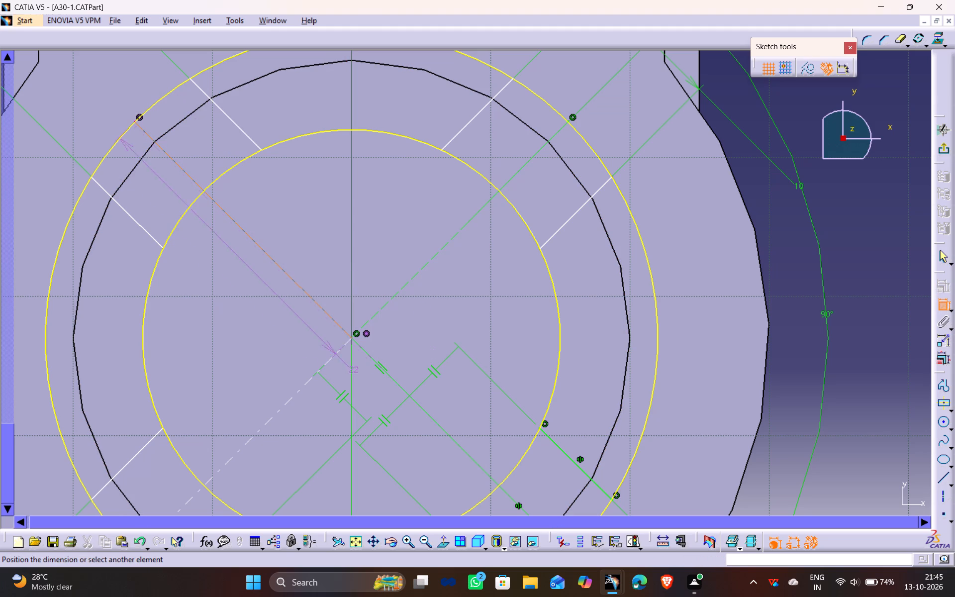
{"action": "left_click", "coordinate": [313, 376]}
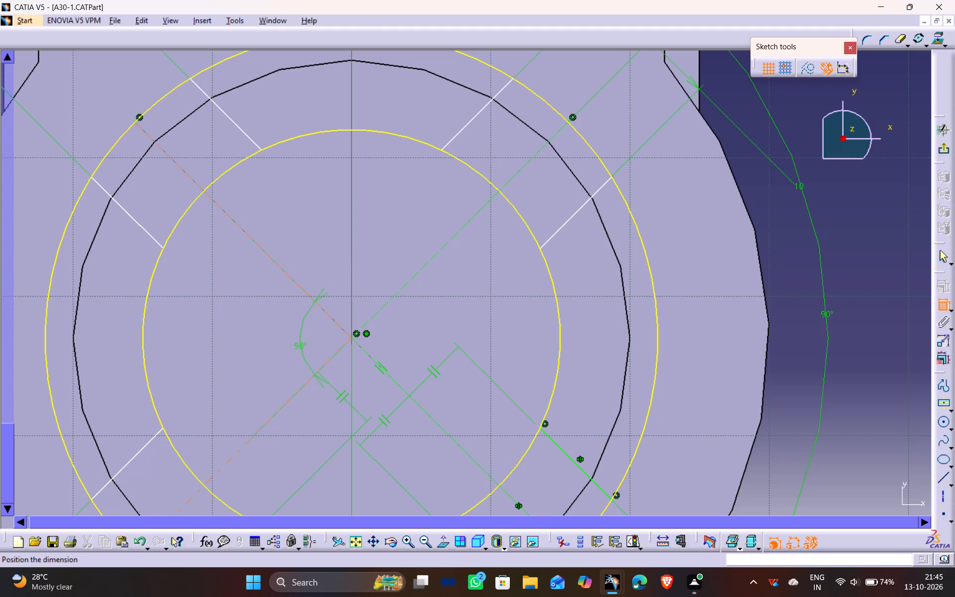
{"action": "left_click", "coordinate": [272, 338]}
{"action": "left_click", "coordinate": [840, 297]}
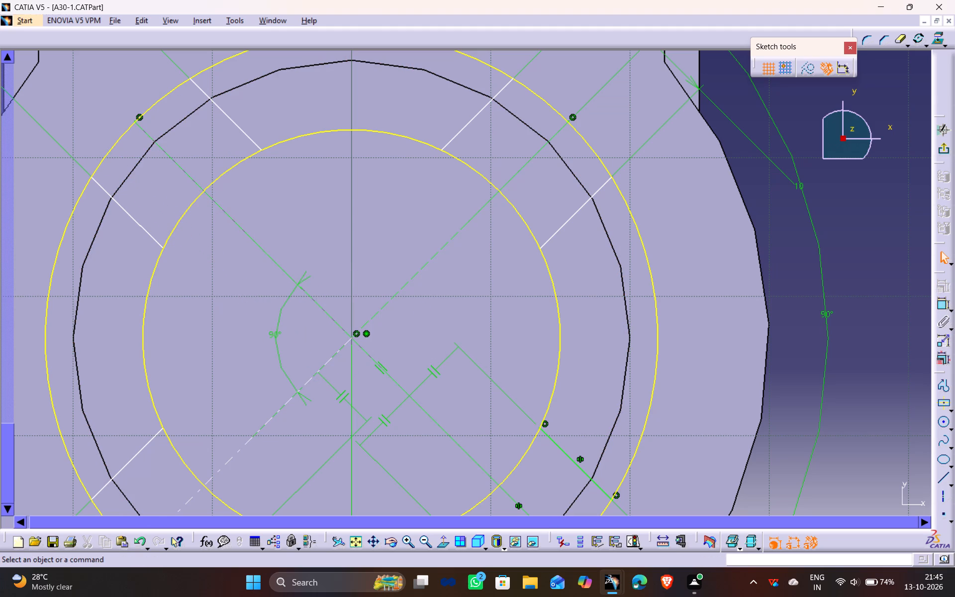
Constrain the two side lines of the upper-right slot profile as symmetric about the upper-right axis.
{"action": "middle_click_drag", "start_coordinate": [386, 190], "coordinate": [386, 260], "text": "ctrl"}
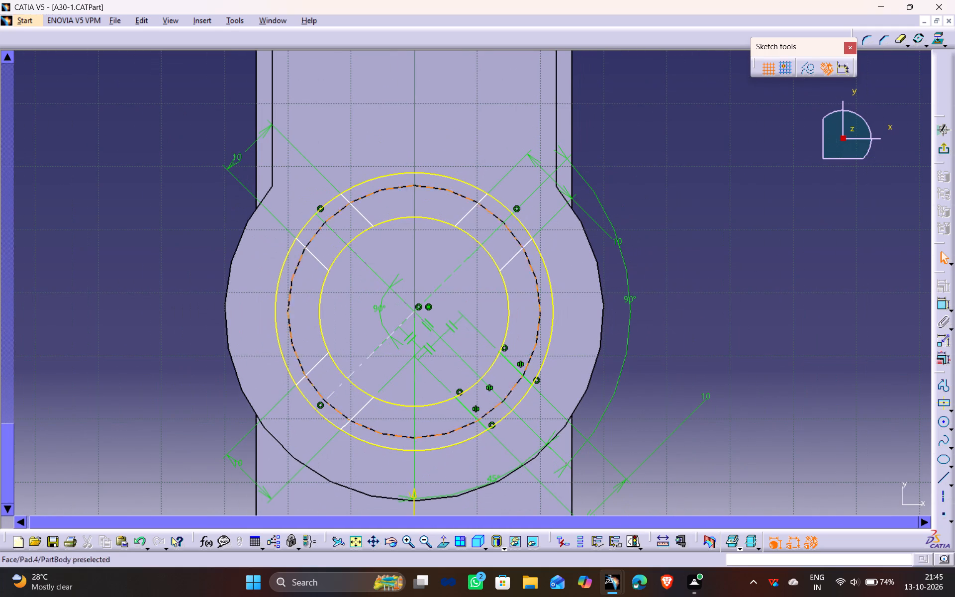
{"action": "left_click", "coordinate": [745, 263]}
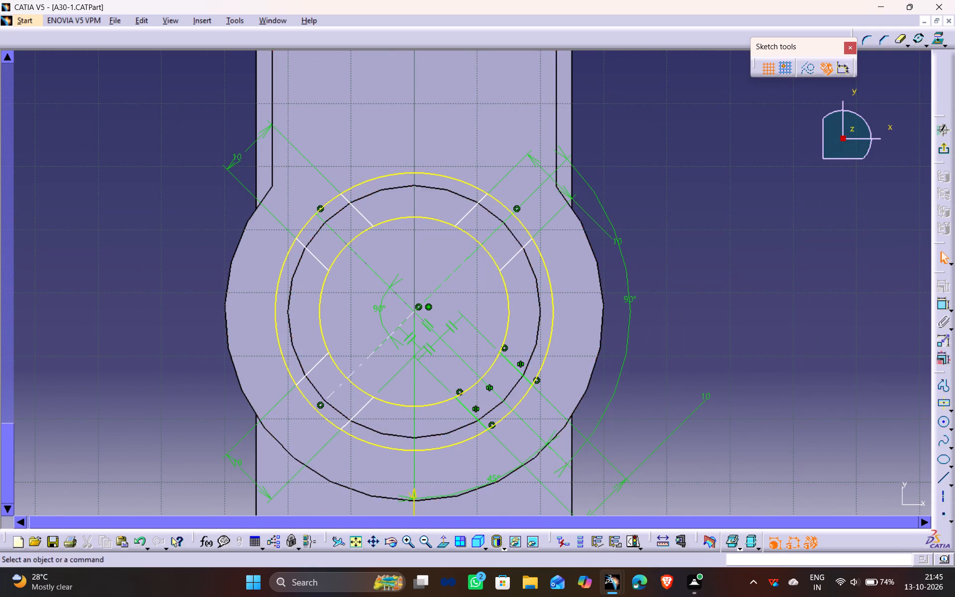
{"action": "middle_click_drag", "start_coordinate": [625, 390], "coordinate": [596, 212], "text": "ctrl"}
{"action": "middle_click_drag", "start_coordinate": [608, 83], "coordinate": [303, 487]}
{"action": "middle_click_drag", "start_coordinate": [374, 235], "coordinate": [379, 289], "text": "ctrl"}
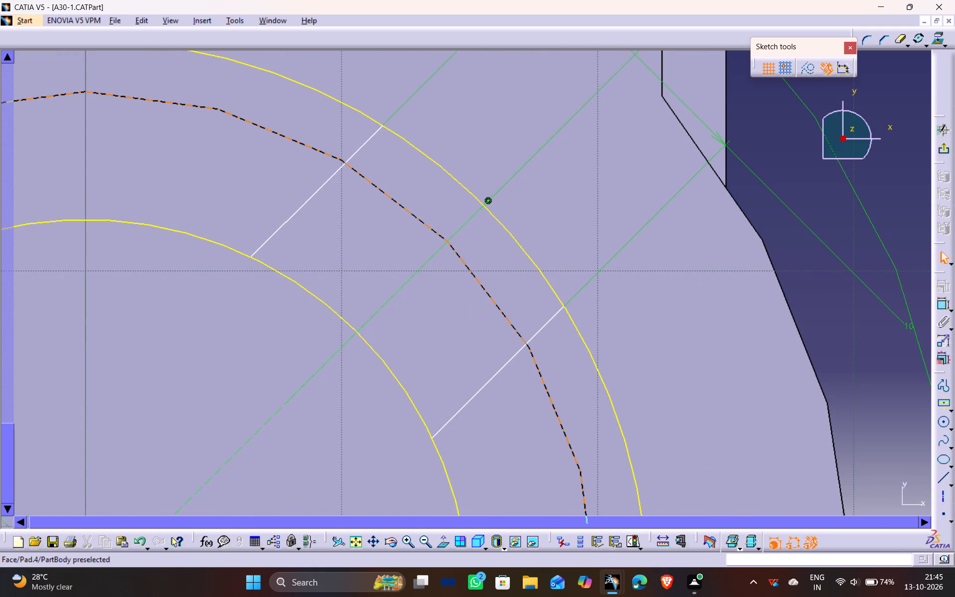
{"action": "left_click", "coordinate": [328, 181], "text": "ctrl"}
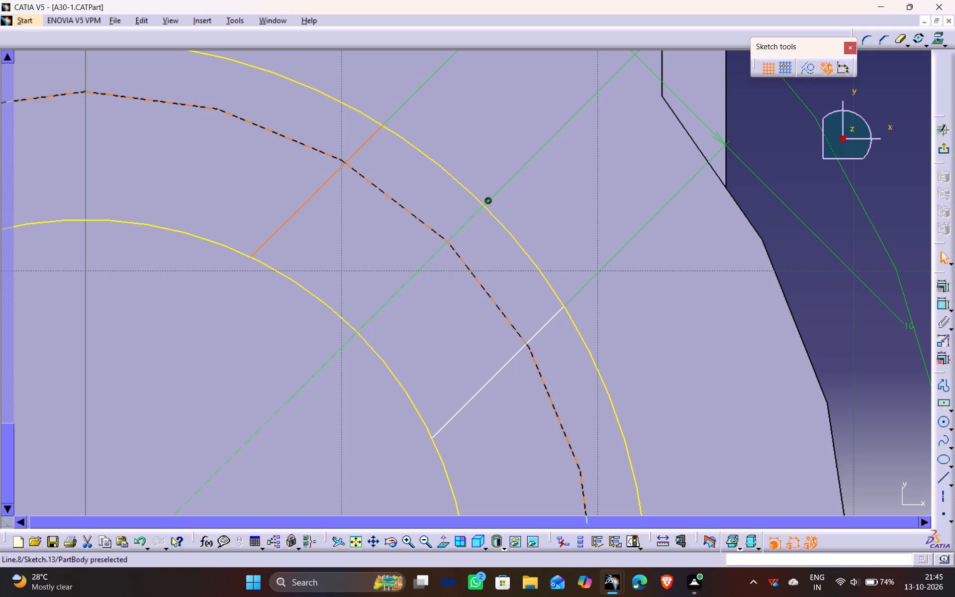
{"action": "left_click", "coordinate": [508, 363], "text": "ctrl"}
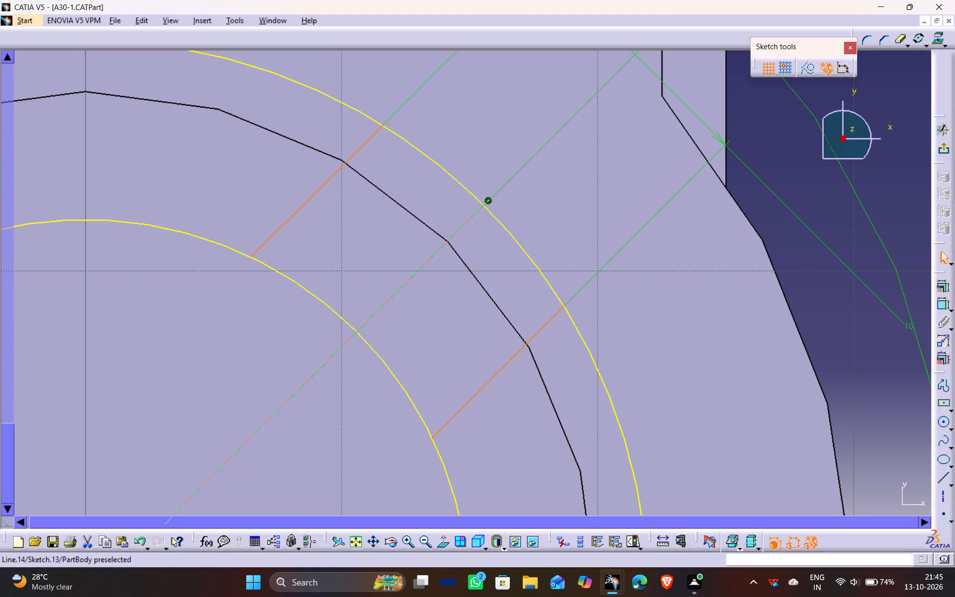
{"action": "left_click", "coordinate": [424, 265], "text": "ctrl"}
{"action": "left_click", "coordinate": [940, 282]}
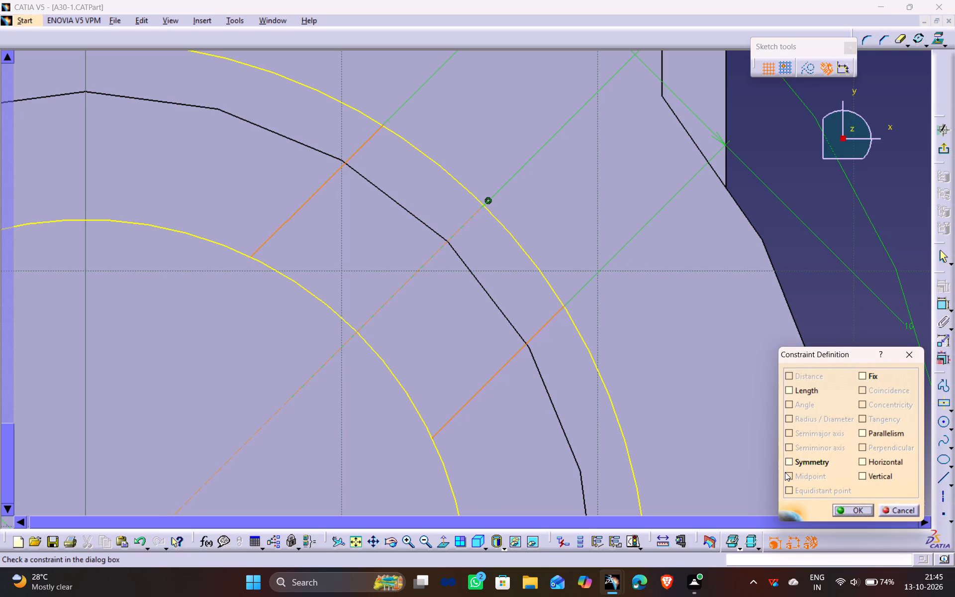
{"action": "left_click", "coordinate": [810, 458]}
{"action": "left_click", "coordinate": [855, 508]}
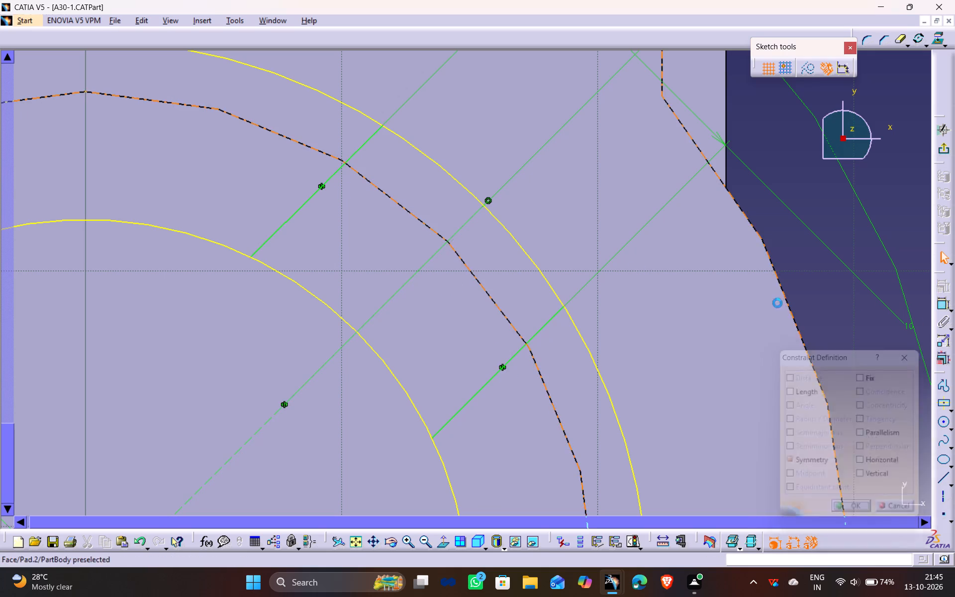
{"action": "left_click", "coordinate": [823, 248]}
Constrain the two side lines of the upper-left slot profile as symmetric about the upper-left axis.
{"action": "middle_click_drag", "start_coordinate": [174, 151], "coordinate": [203, 262], "text": "ctrl"}
{"action": "middle_click_drag", "start_coordinate": [188, 334], "coordinate": [368, 337]}
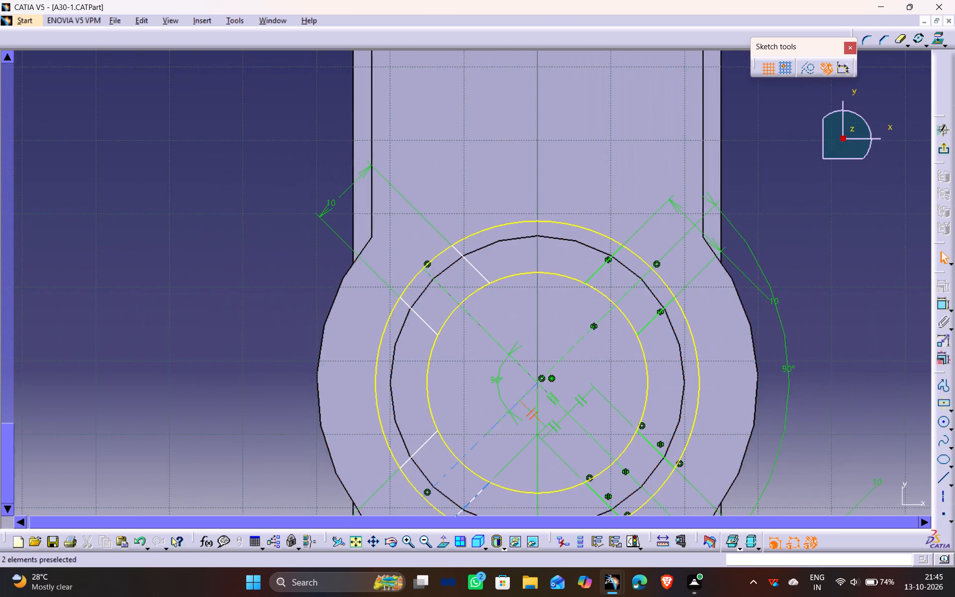
{"action": "middle_click_drag", "start_coordinate": [497, 460], "coordinate": [485, 356], "text": "ctrl"}
{"action": "left_click", "coordinate": [422, 317]}
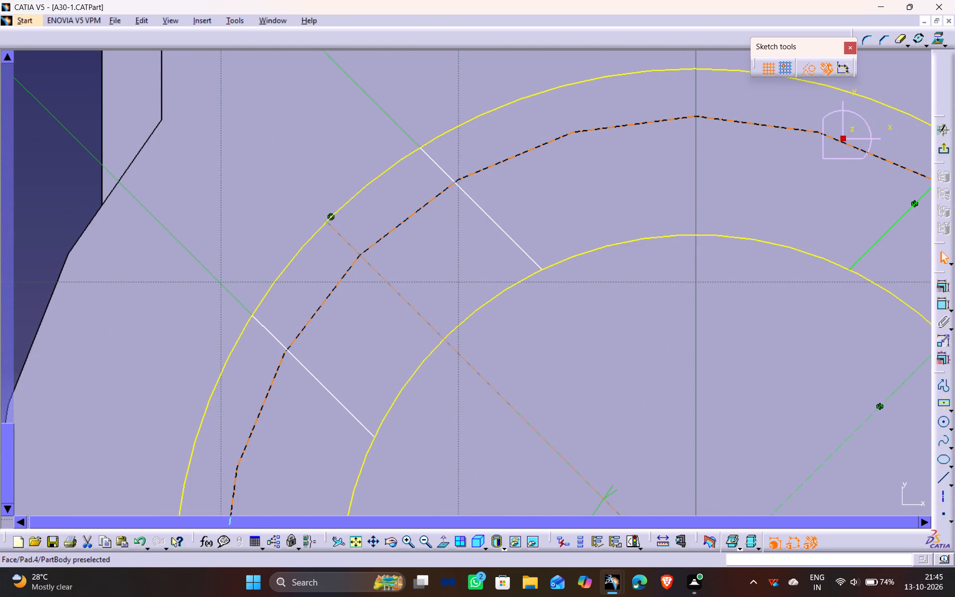
{"action": "left_click", "coordinate": [15, 186]}
{"action": "left_click", "coordinate": [311, 369], "text": "ctrl"}
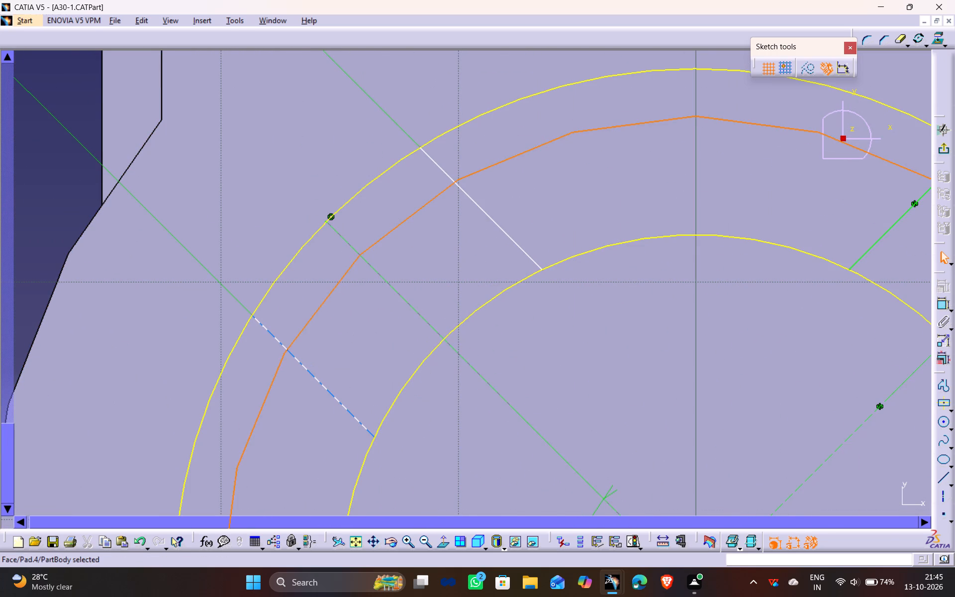
{"action": "left_click", "coordinate": [312, 377]}
{"action": "left_click", "coordinate": [59, 203]}
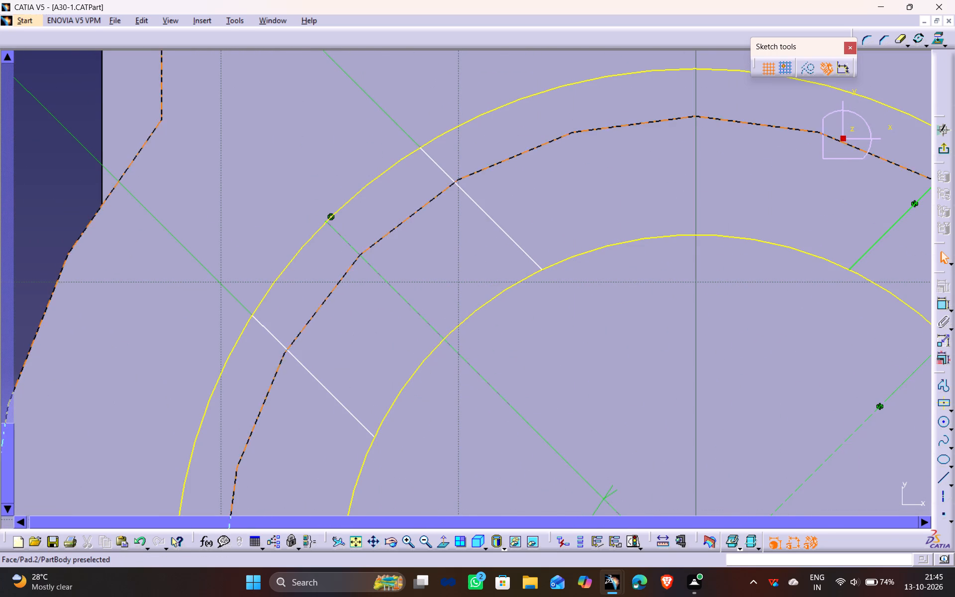
{"action": "left_click", "coordinate": [329, 390]}
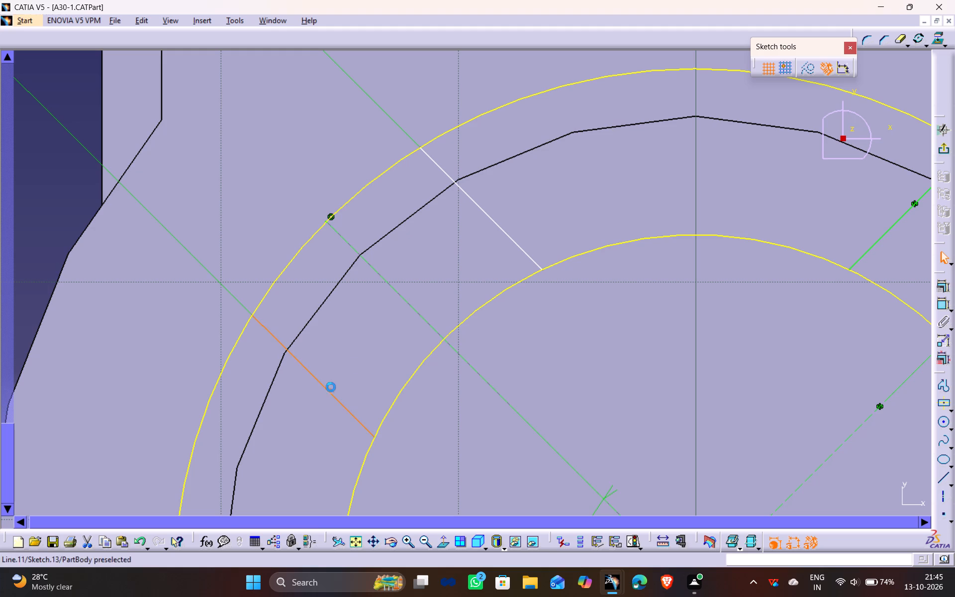
{"action": "left_click", "coordinate": [509, 237], "text": "ctrl"}
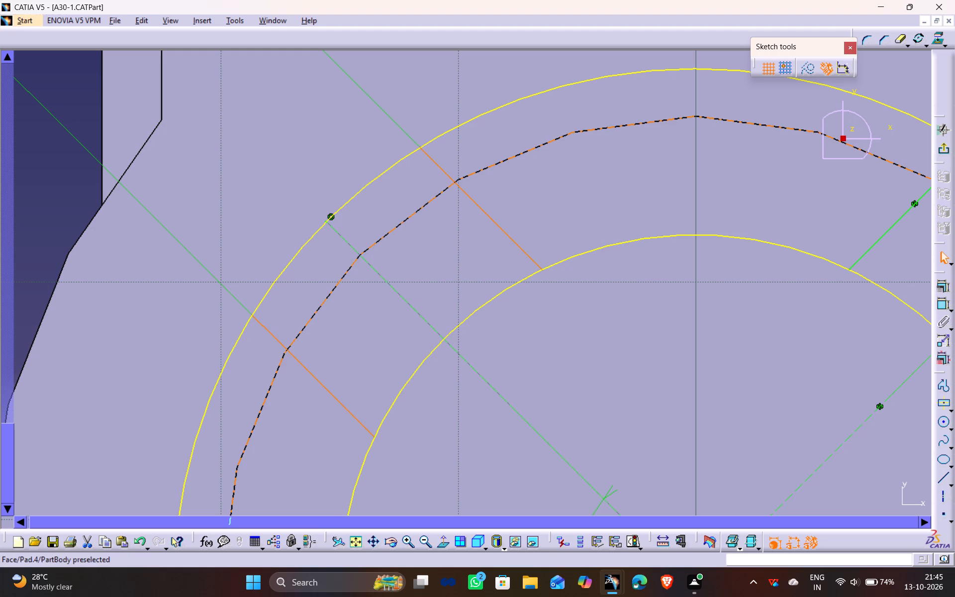
{"action": "left_click", "coordinate": [417, 318], "text": "ctrl"}
{"action": "left_click", "coordinate": [943, 287]}
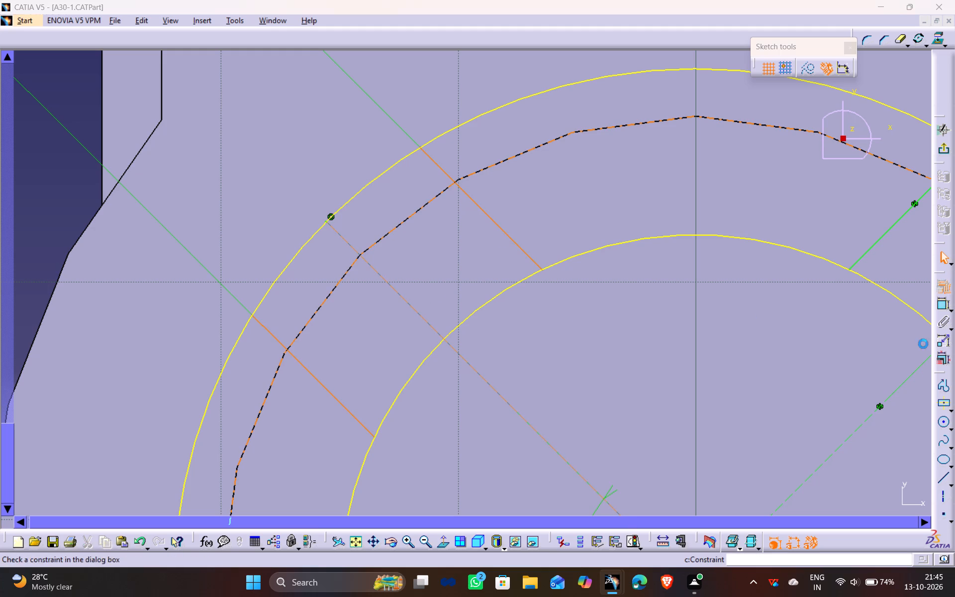
{"action": "left_click", "coordinate": [808, 463]}
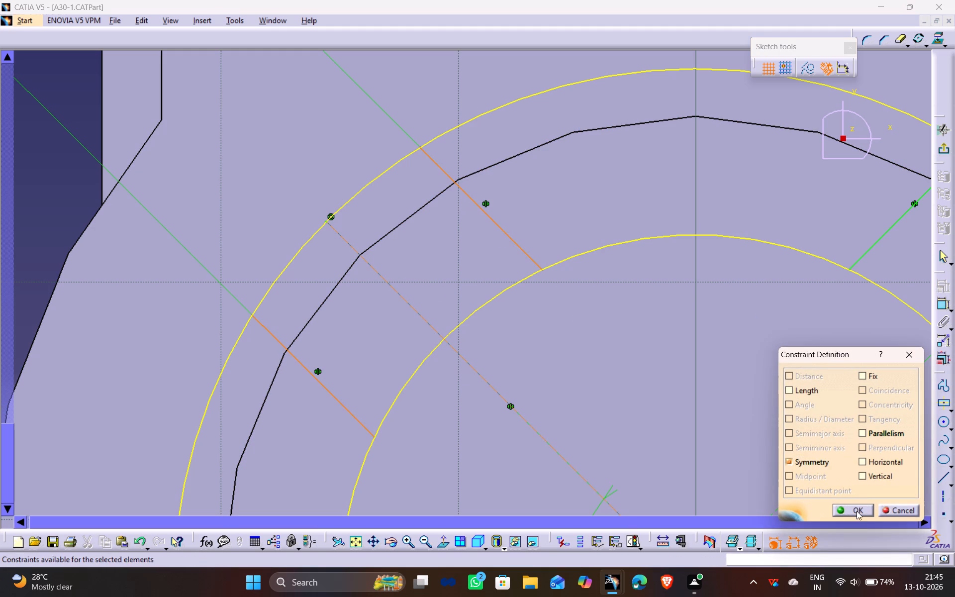
{"action": "left_click", "coordinate": [857, 511]}
Constrain the two side lines of the lower-left slot profile as symmetric about the lower-left axis.
{"action": "middle_click_drag", "start_coordinate": [463, 261], "coordinate": [465, 336], "text": "ctrl"}
{"action": "middle_click_drag", "start_coordinate": [458, 458], "coordinate": [456, 336]}
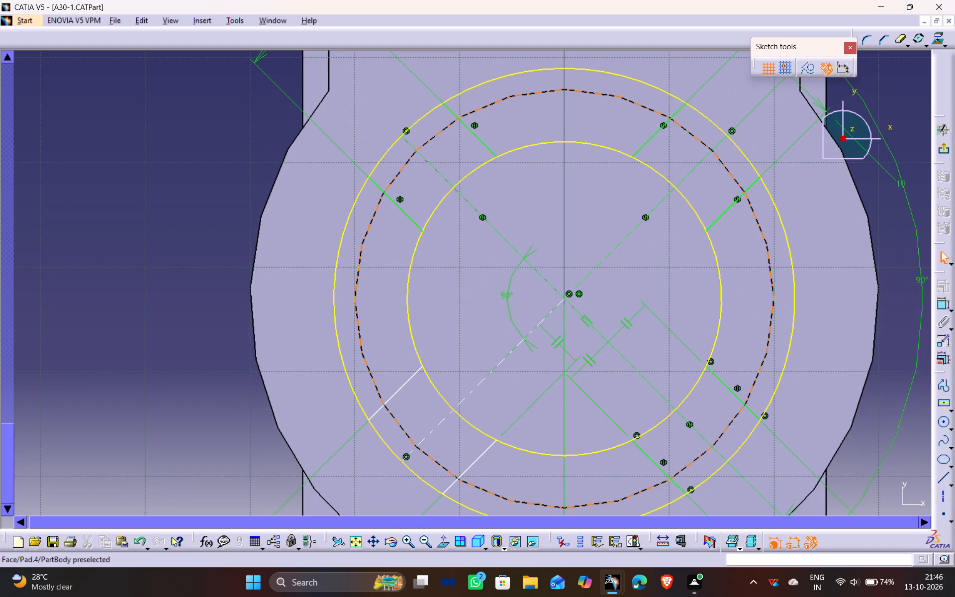
{"action": "left_click", "coordinate": [405, 383]}
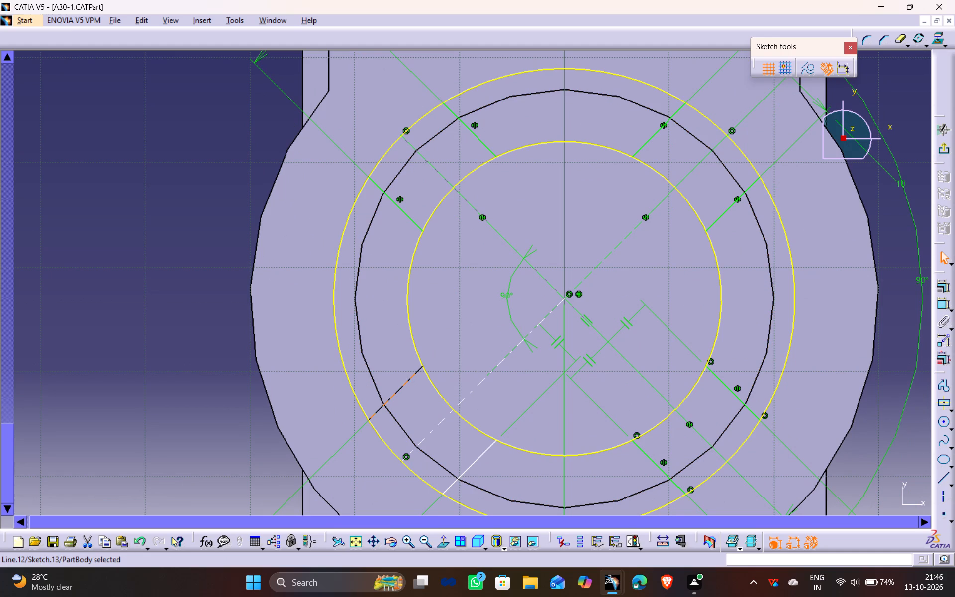
{"action": "left_click", "coordinate": [472, 462], "text": "ctrl"}
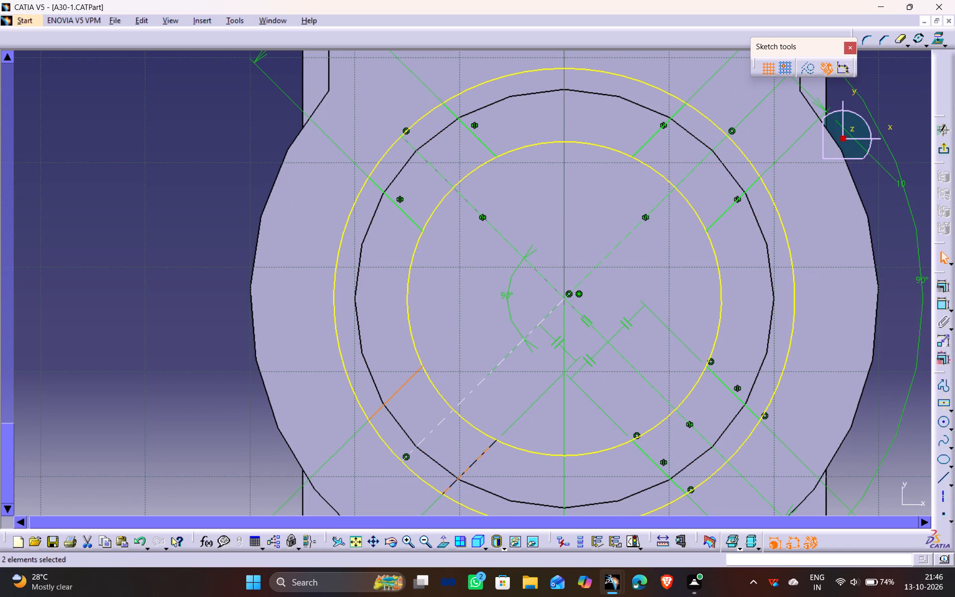
{"action": "left_click", "coordinate": [429, 429], "text": "ctrl"}
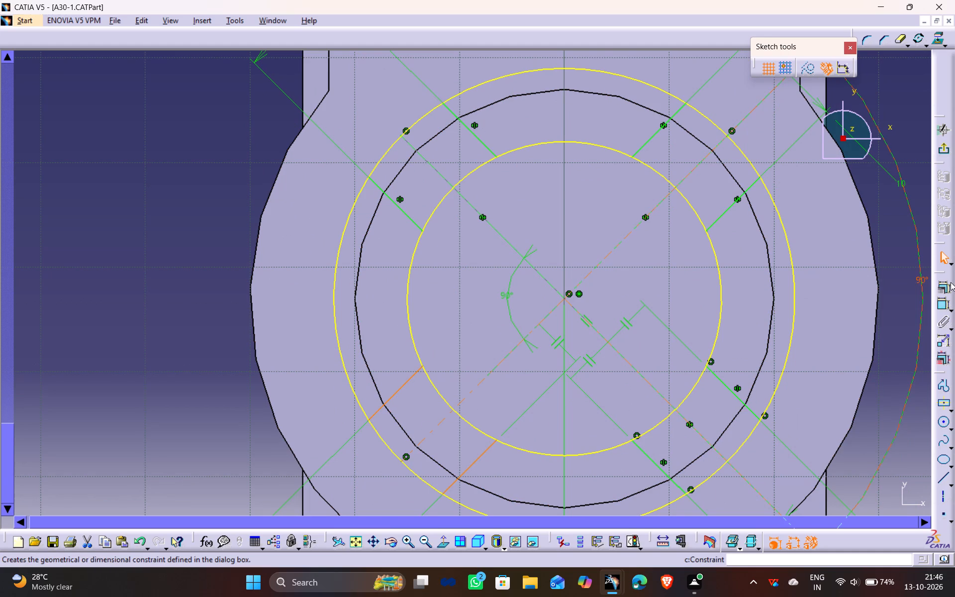
{"action": "left_click", "coordinate": [944, 283]}
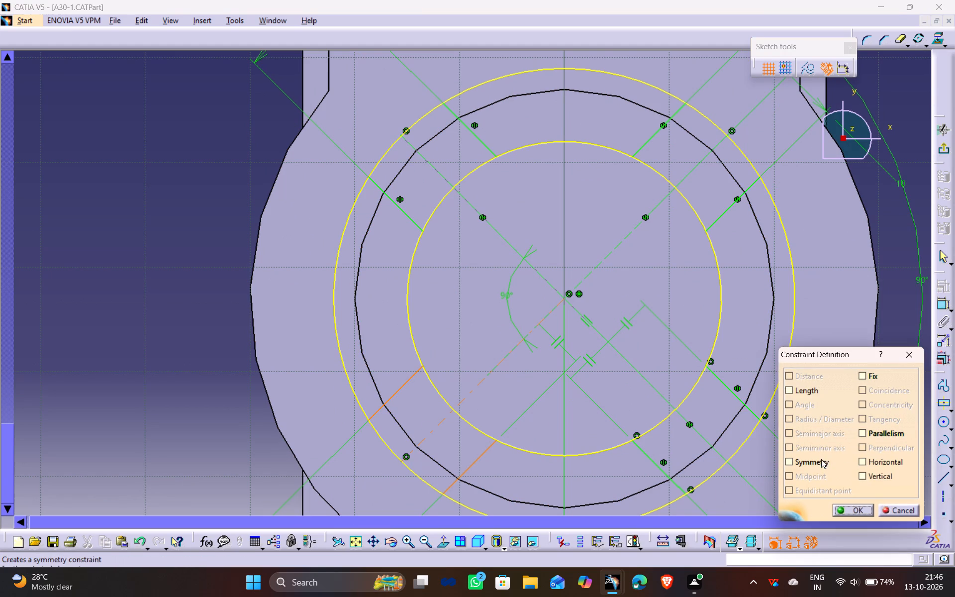
{"action": "left_click", "coordinate": [819, 462]}
{"action": "left_click", "coordinate": [848, 508]}
{"action": "left_click", "coordinate": [276, 441]}
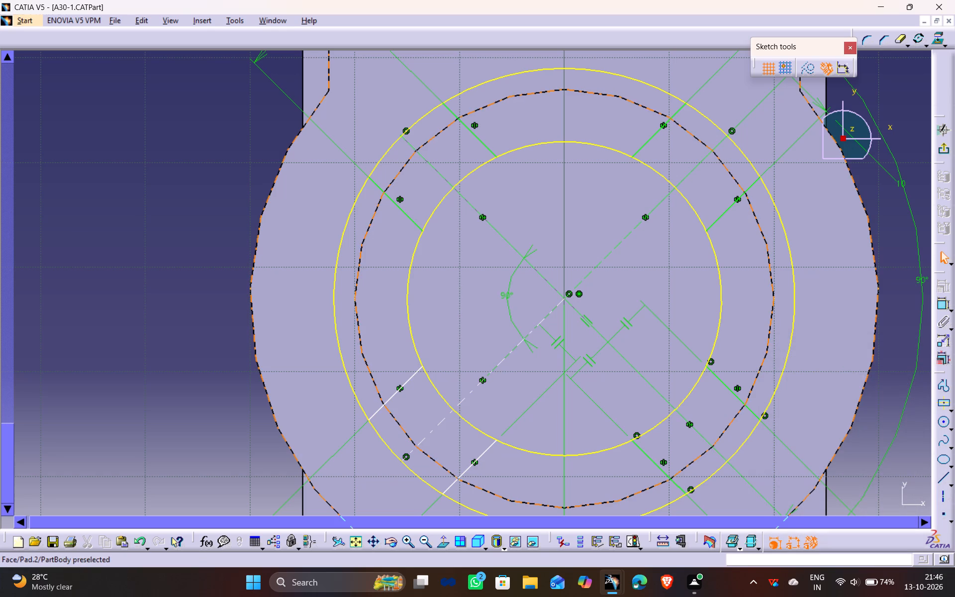
Examine the slot sketch against the bracket and ring in 3D, and return to the view normal to the sketch plane.
{"action": "middle_click_drag", "start_coordinate": [289, 409], "coordinate": [341, 347]}
{"action": "scroll", "coordinate": [287, 408], "scroll_direction": "down", "scroll_amount": 1}
{"action": "left_click_drag", "start_coordinate": [287, 408], "coordinate": [332, 347]}
{"action": "scroll", "coordinate": [483, 445], "scroll_direction": "down", "scroll_amount": 1}
{"action": "middle_click_drag", "start_coordinate": [484, 445], "coordinate": [739, 29]}
{"action": "middle_click_drag", "start_coordinate": [274, 501], "coordinate": [281, 491]}
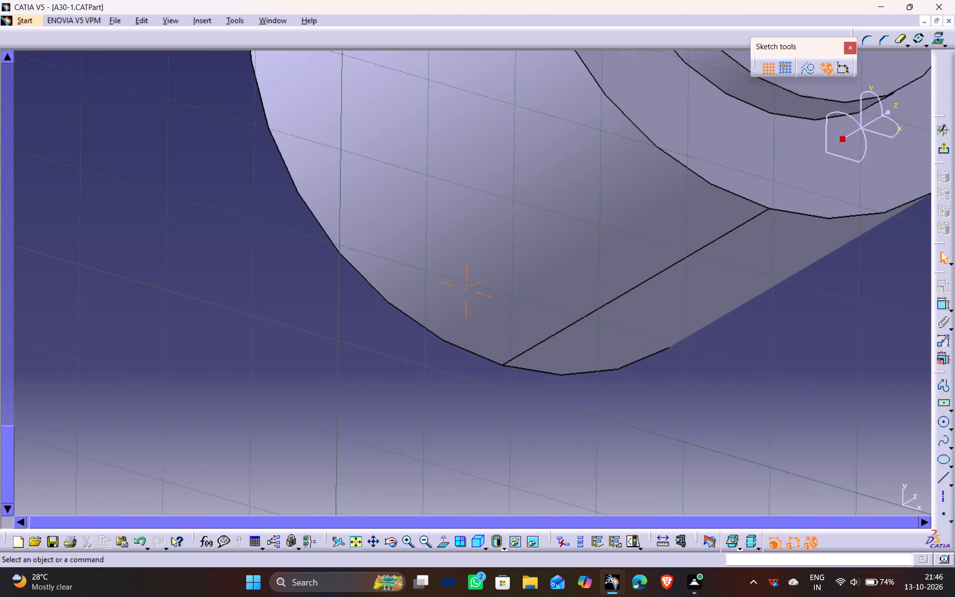
{"action": "middle_click_drag", "start_coordinate": [281, 491], "coordinate": [407, 337]}
{"action": "middle_click_drag", "start_coordinate": [424, 279], "coordinate": [377, 399], "text": "ctrl"}
{"action": "middle_click_drag", "start_coordinate": [319, 430], "coordinate": [315, 421]}
{"action": "left_click_drag", "start_coordinate": [318, 429], "coordinate": [315, 421]}
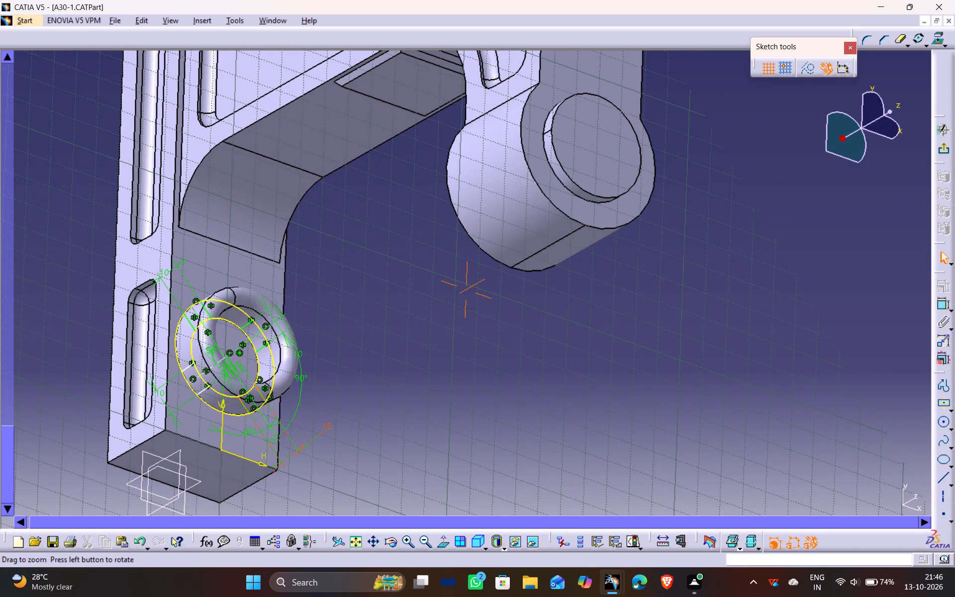
{"action": "scroll", "coordinate": [430, 232], "scroll_direction": "down", "scroll_amount": 2}
{"action": "middle_click_drag", "start_coordinate": [430, 232], "coordinate": [374, 298]}
{"action": "left_click_drag", "start_coordinate": [429, 232], "coordinate": [375, 298]}
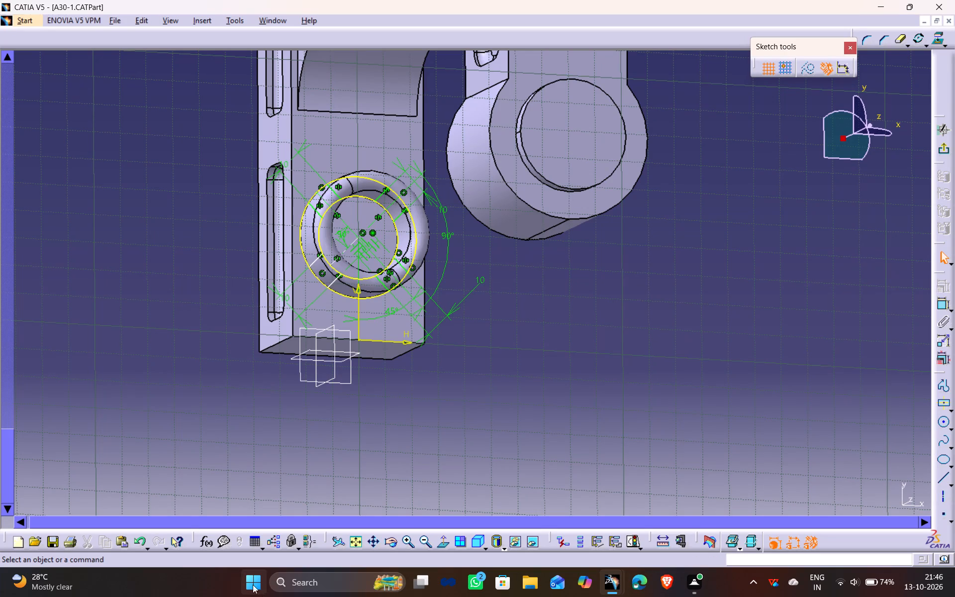
{"action": "left_click", "coordinate": [445, 536]}
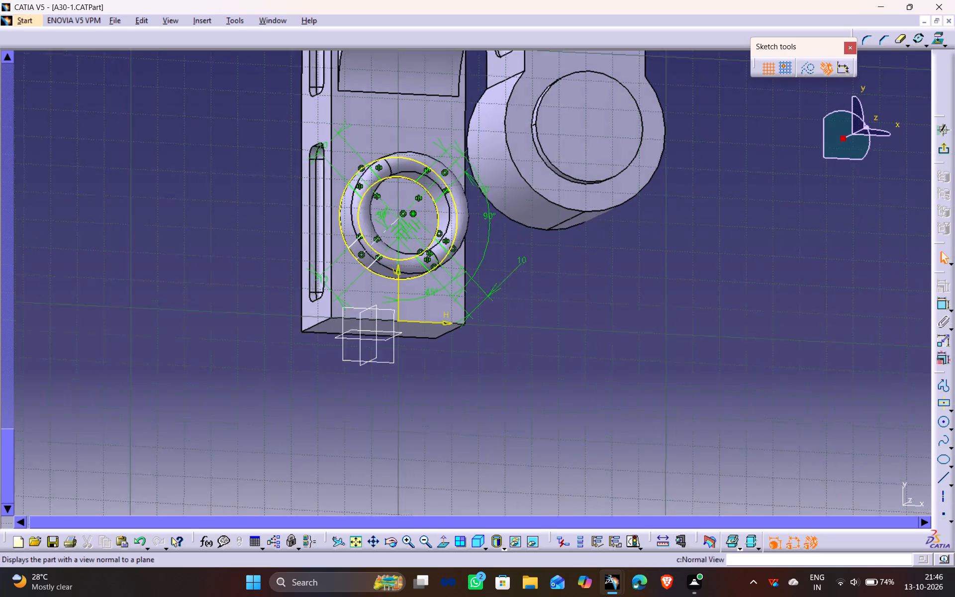
Quick Trim the inner and outer circle segments lying between the two side lines of the lower-right slot profile.
{"action": "middle_click_drag", "start_coordinate": [574, 283], "coordinate": [523, 373]}
{"action": "middle_click_drag", "start_coordinate": [488, 472], "coordinate": [505, 351], "text": "ctrl"}
{"action": "middle_click_drag", "start_coordinate": [574, 299], "coordinate": [527, 413]}
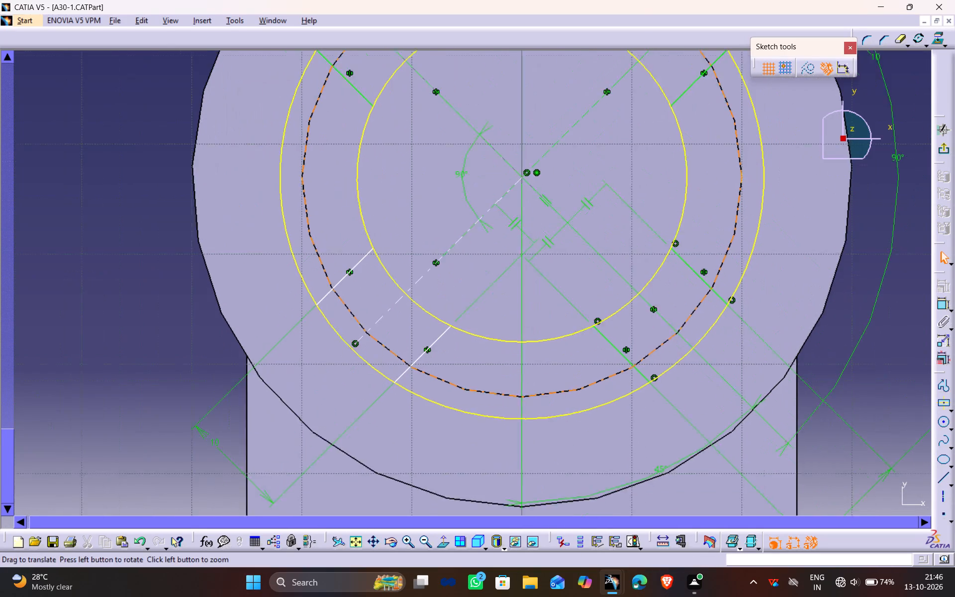
{"action": "middle_click_drag", "start_coordinate": [527, 413], "coordinate": [525, 417]}
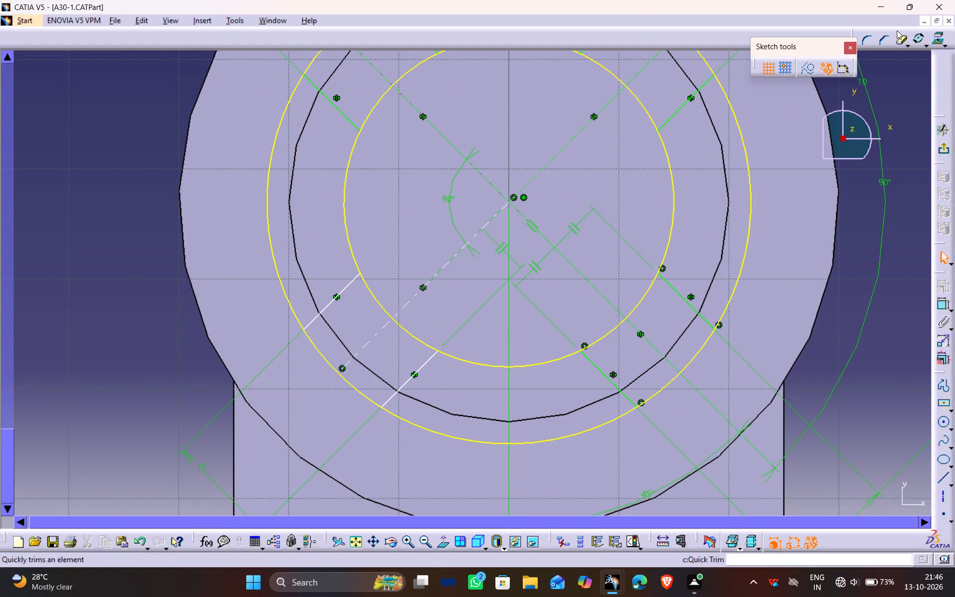
{"action": "left_click", "coordinate": [897, 41]}
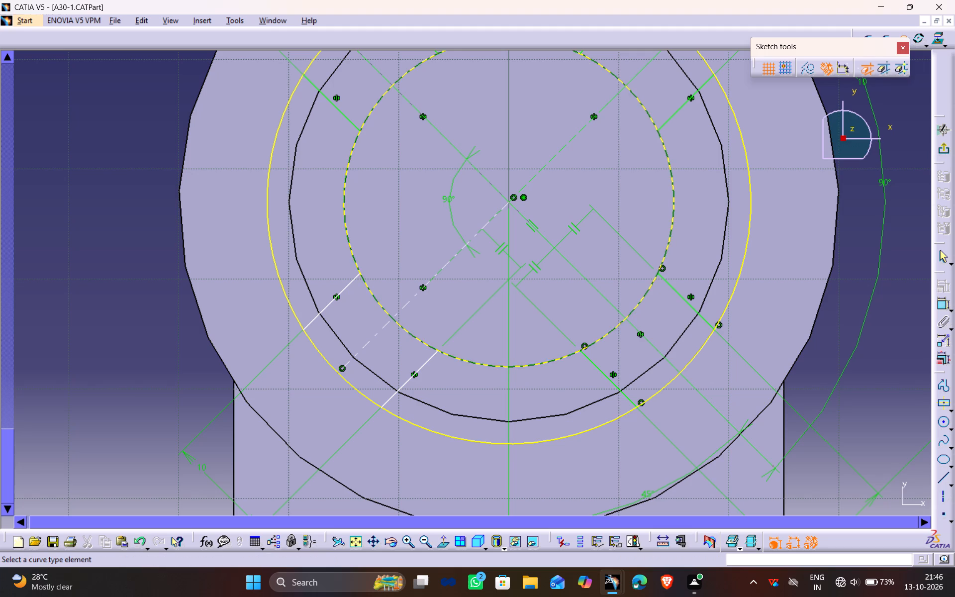
{"action": "left_click", "coordinate": [644, 298]}
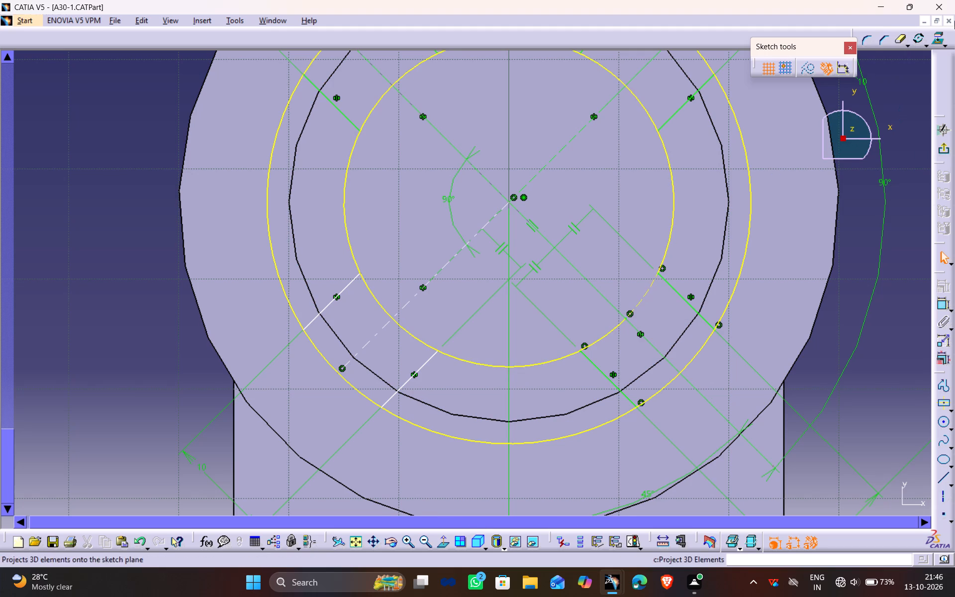
{"action": "left_click", "coordinate": [898, 39]}
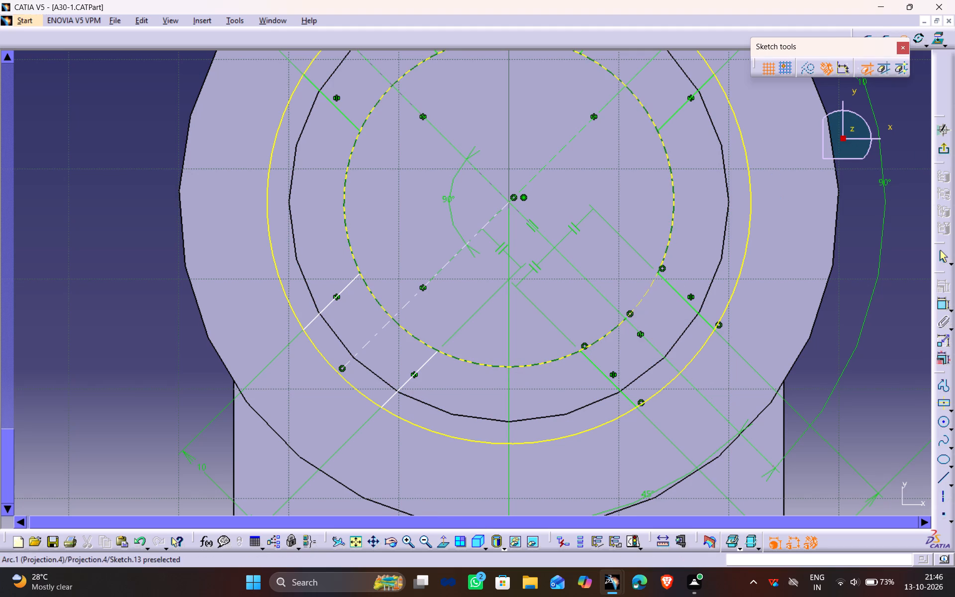
{"action": "left_click", "coordinate": [602, 339]}
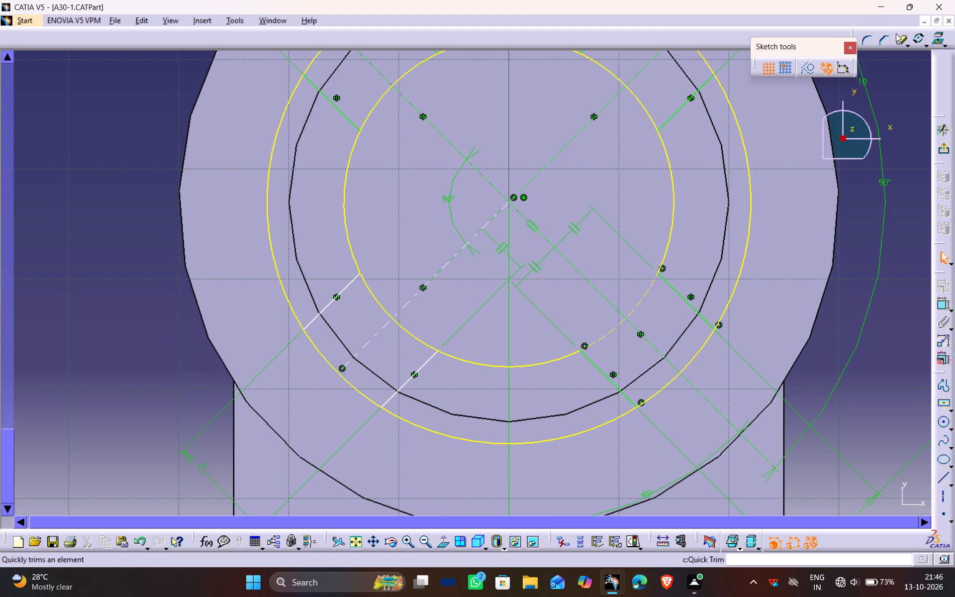
{"action": "left_click", "coordinate": [901, 44]}
{"action": "left_click", "coordinate": [691, 362]}
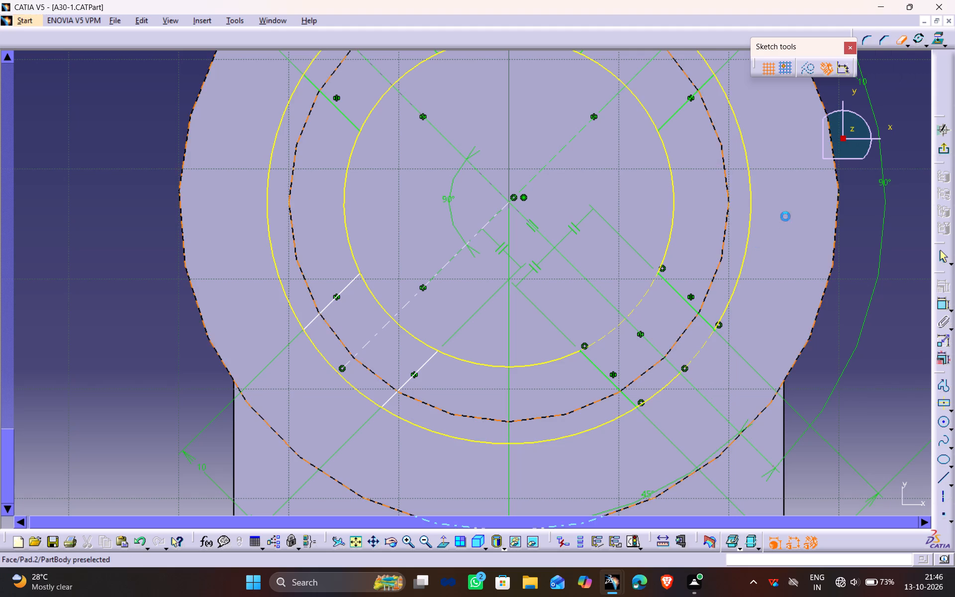
{"action": "left_click", "coordinate": [898, 41]}
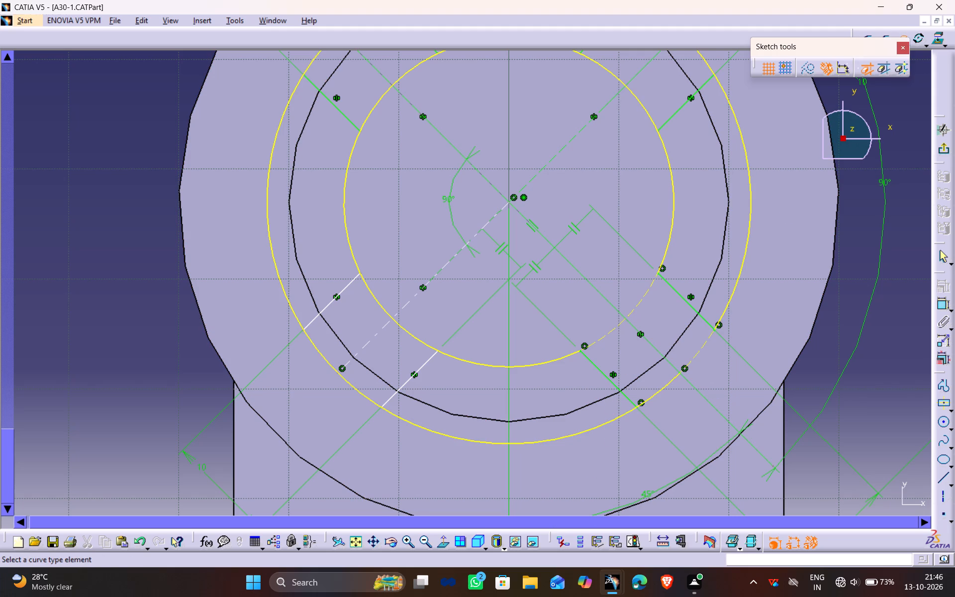
{"action": "left_click", "coordinate": [662, 388]}
Quick Trim the inner and outer circle segments lying between the two side lines of the upper-right slot profile.
{"action": "middle_click_drag", "start_coordinate": [659, 99], "coordinate": [606, 333]}
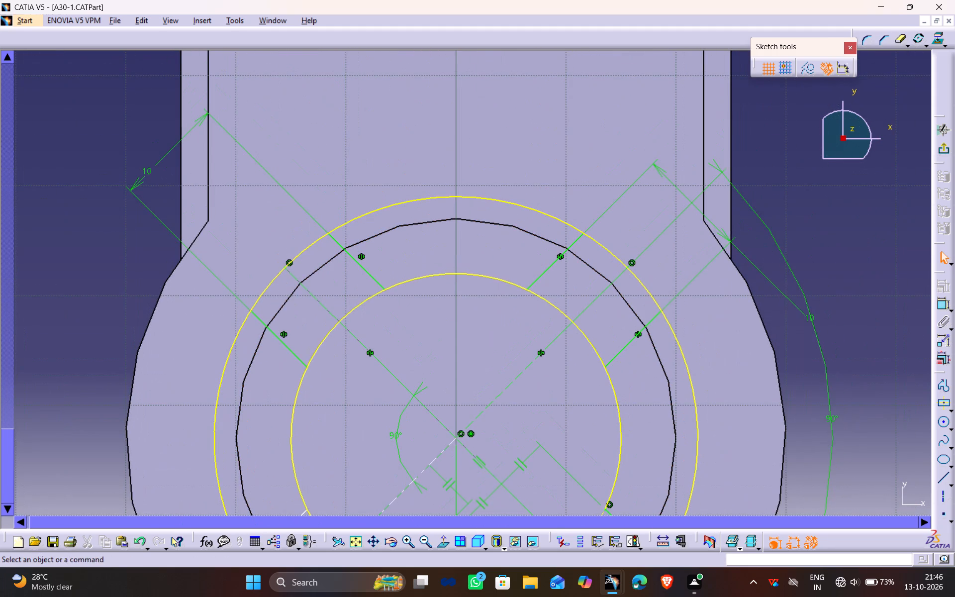
{"action": "left_click", "coordinate": [900, 40]}
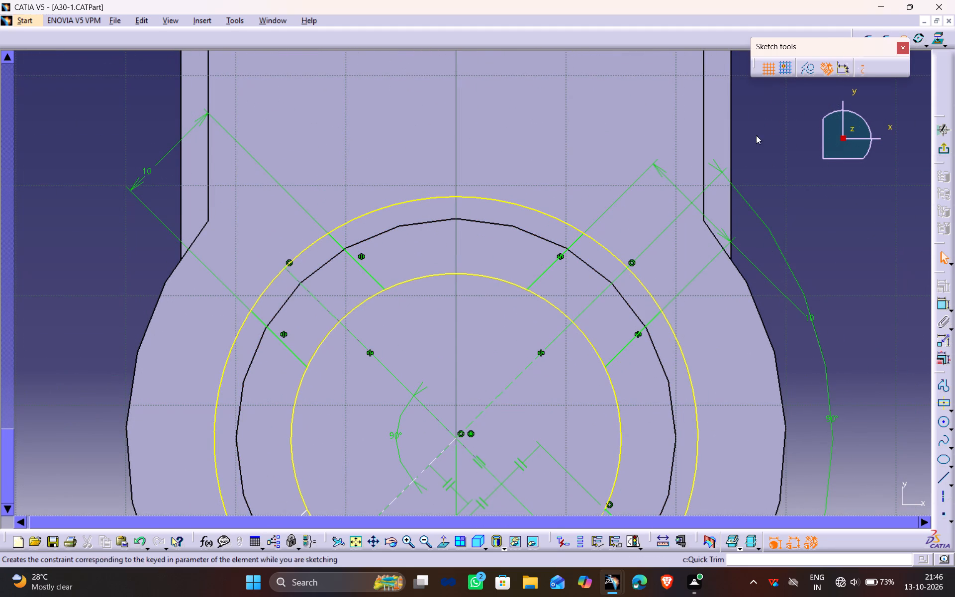
{"action": "left_click", "coordinate": [553, 303]}
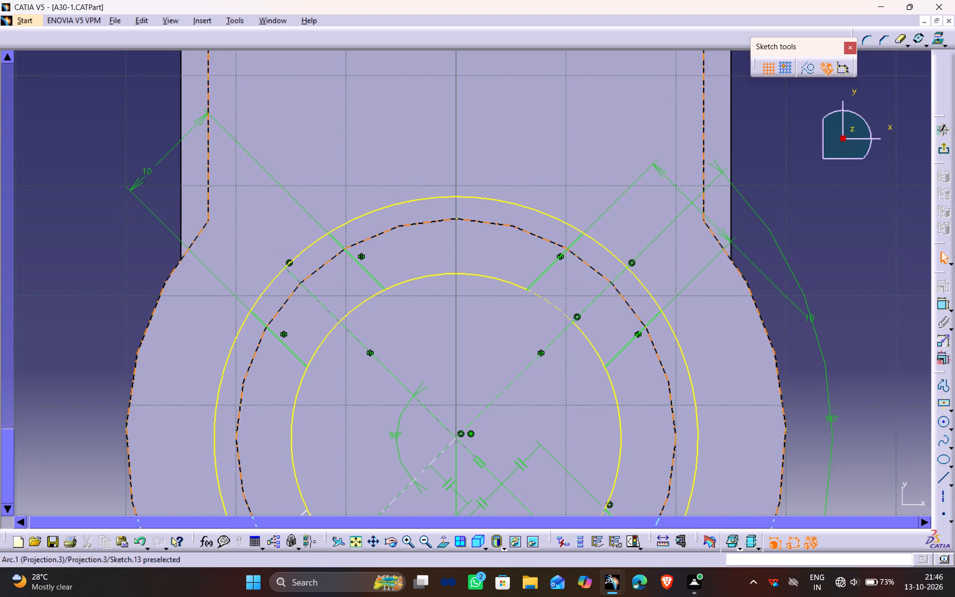
{"action": "left_click", "coordinate": [903, 36]}
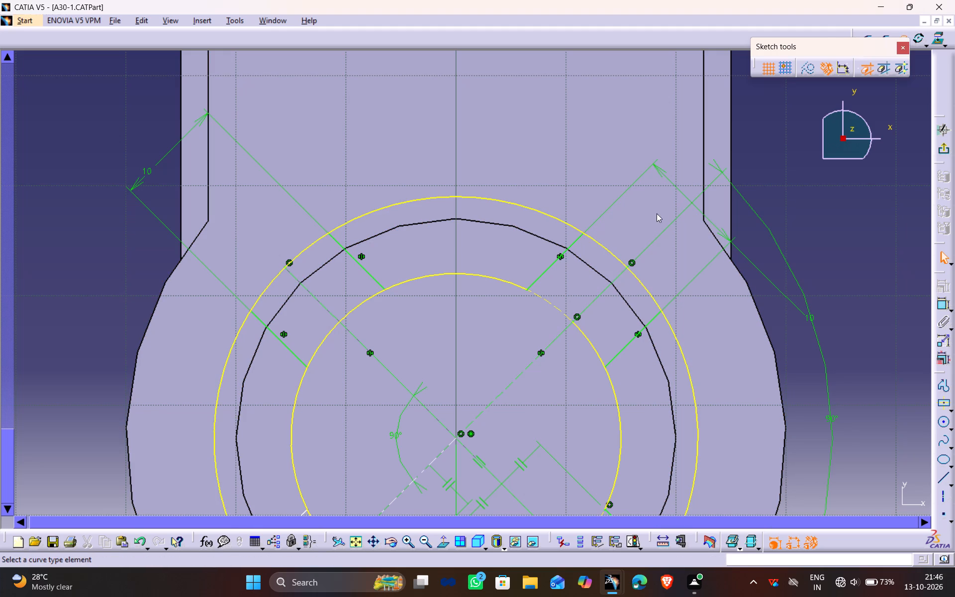
{"action": "left_click", "coordinate": [607, 249]}
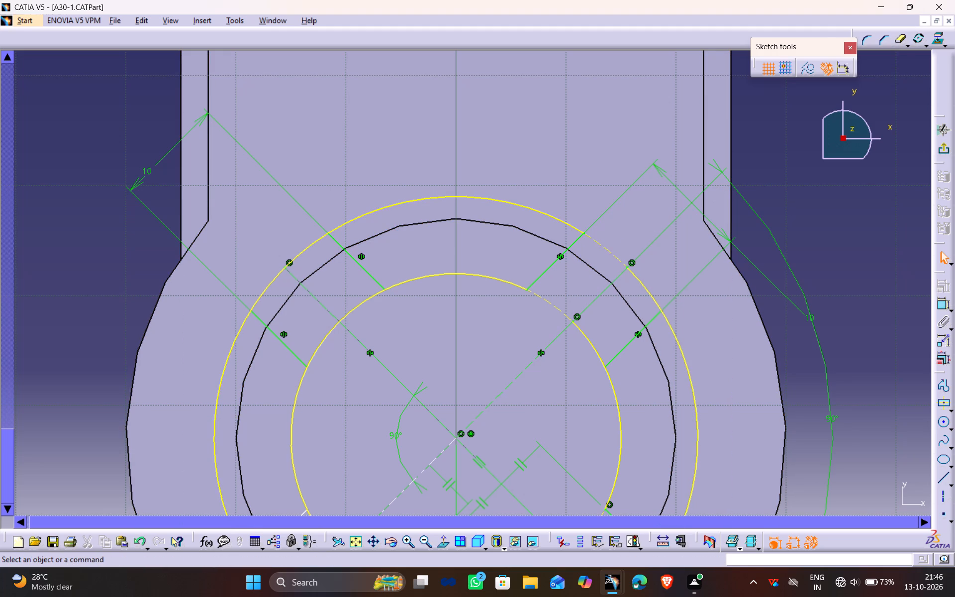
{"action": "left_click", "coordinate": [900, 40]}
{"action": "left_click", "coordinate": [645, 285]}
{"action": "left_click", "coordinate": [899, 42]}
{"action": "left_click", "coordinate": [590, 343]}
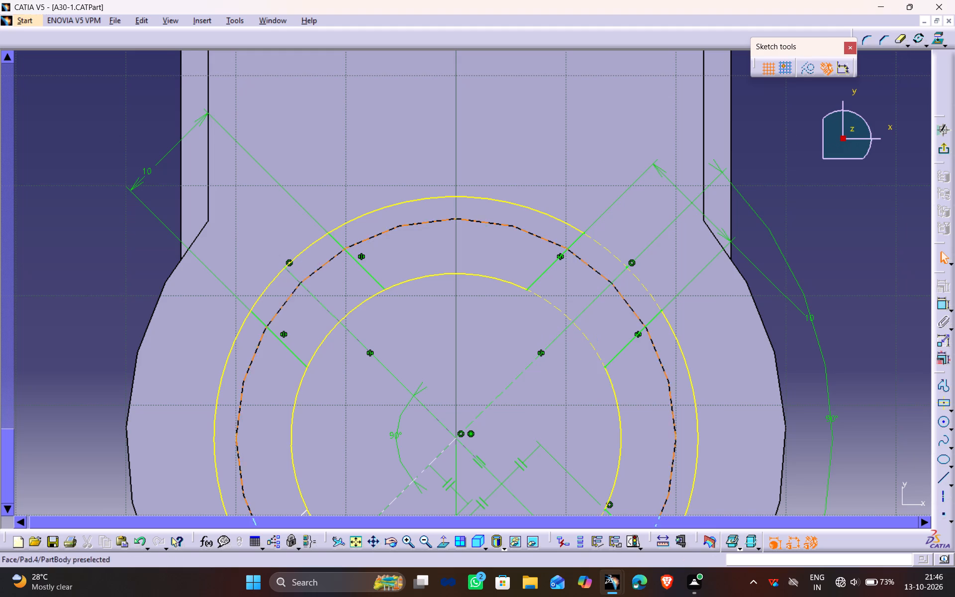
Quick Trim the inner and outer circle segments lying between the two side lines of the upper-left slot profile.
{"action": "scroll", "coordinate": [633, 346], "scroll_direction": "down", "scroll_amount": 1}
{"action": "middle_click_drag", "start_coordinate": [632, 343], "coordinate": [724, 271]}
{"action": "left_click", "coordinate": [900, 36]}
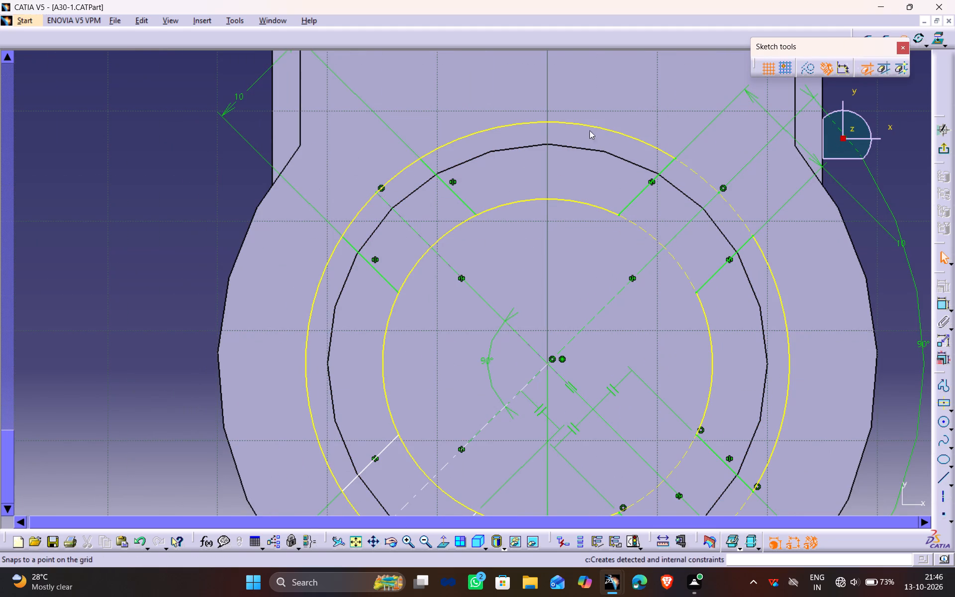
{"action": "left_click", "coordinate": [449, 229]}
{"action": "left_click", "coordinate": [449, 230]}
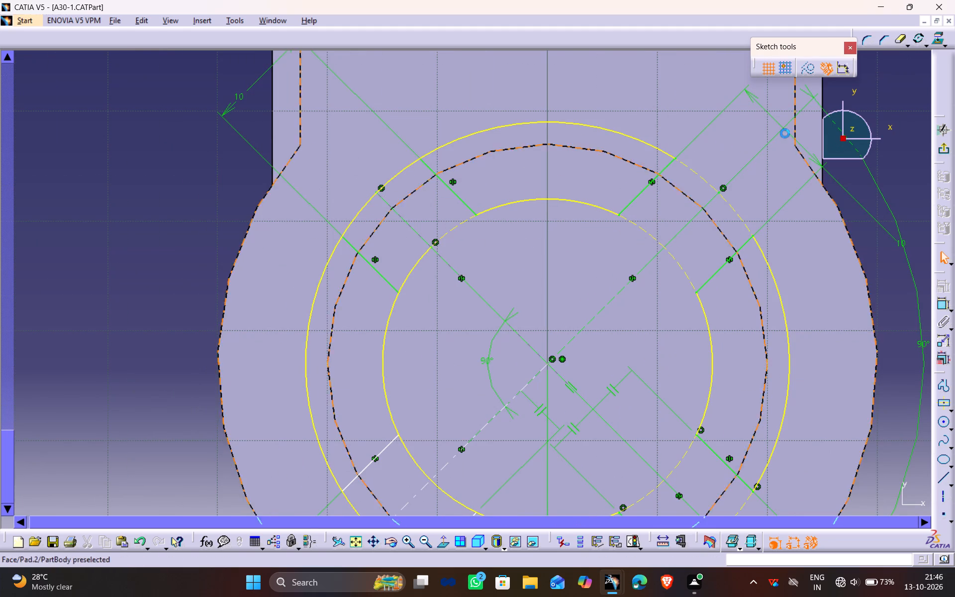
{"action": "left_click", "coordinate": [901, 39]}
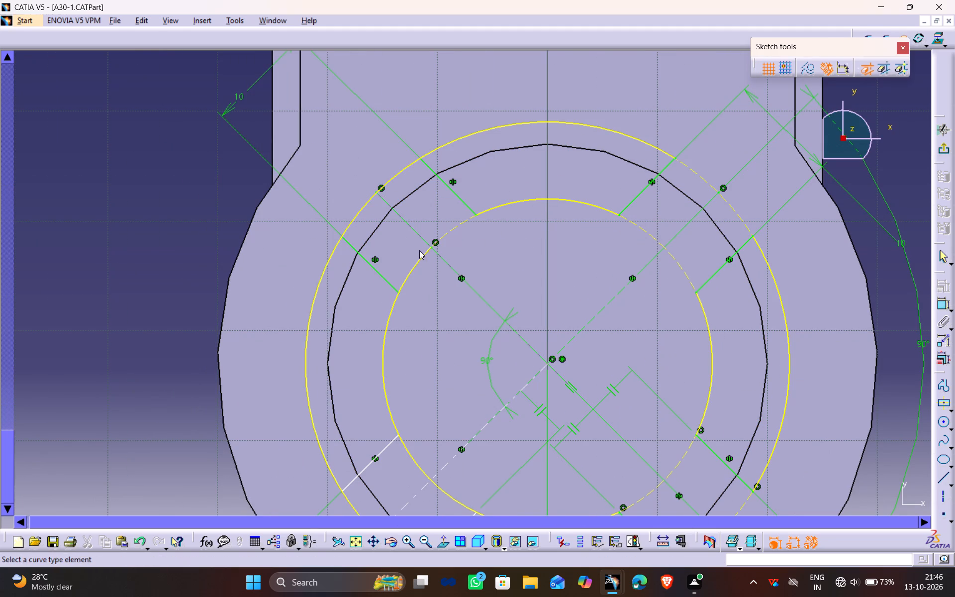
{"action": "left_click", "coordinate": [421, 261]}
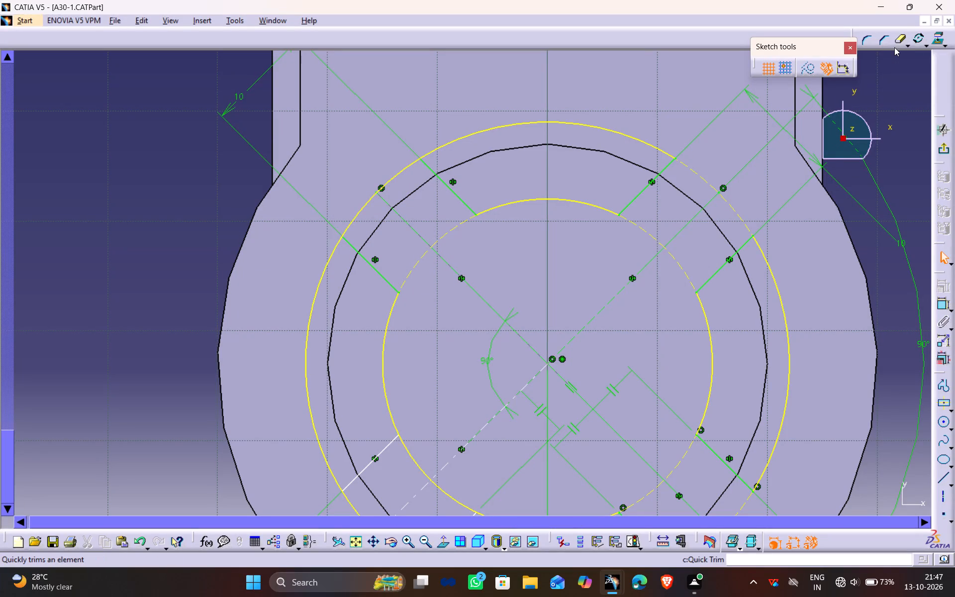
{"action": "left_click", "coordinate": [895, 45]}
{"action": "left_click", "coordinate": [387, 180]}
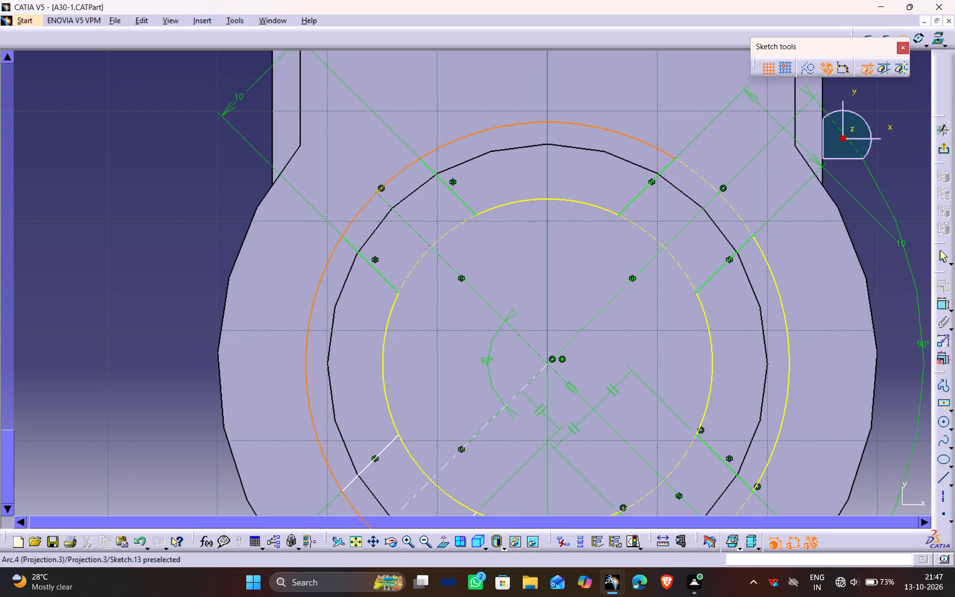
{"action": "left_click", "coordinate": [902, 37]}
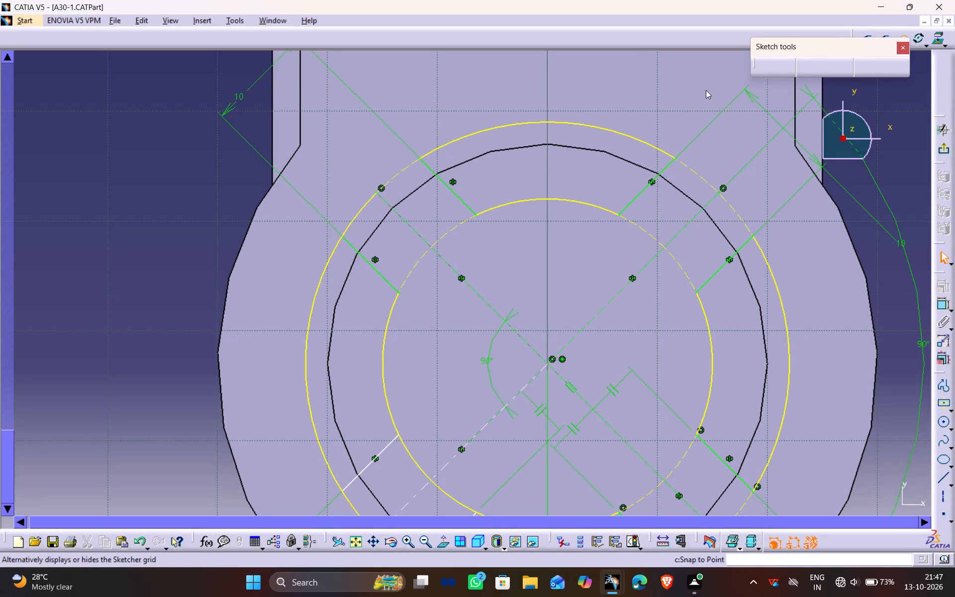
{"action": "left_click", "coordinate": [353, 215]}
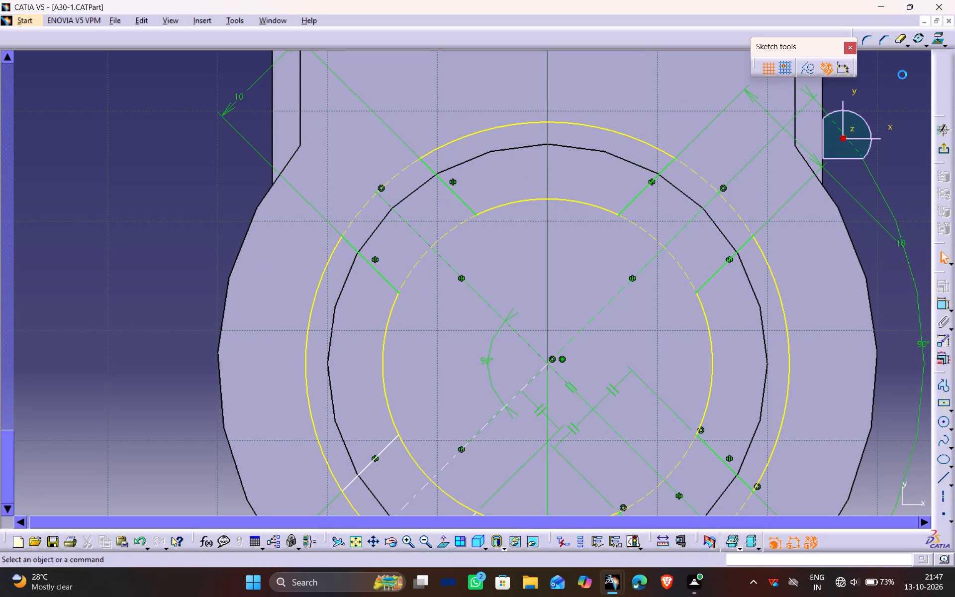
Quick Trim the outer circle segment between the side lines of the lower-left slot profile and exit the sketch.
{"action": "left_click", "coordinate": [900, 41]}
{"action": "middle_click_drag", "start_coordinate": [447, 398], "coordinate": [539, 122]}
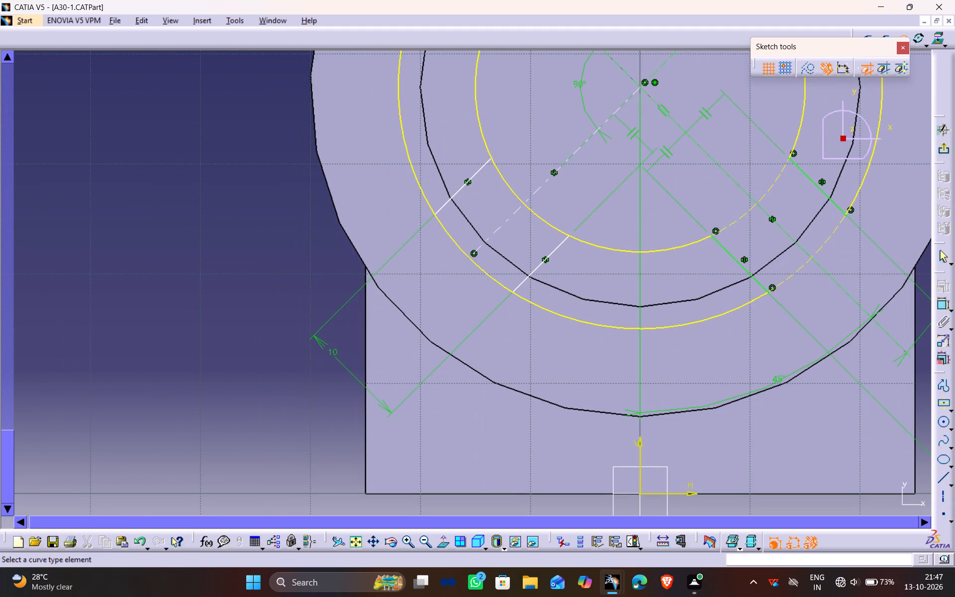
{"action": "left_click", "coordinate": [451, 240]}
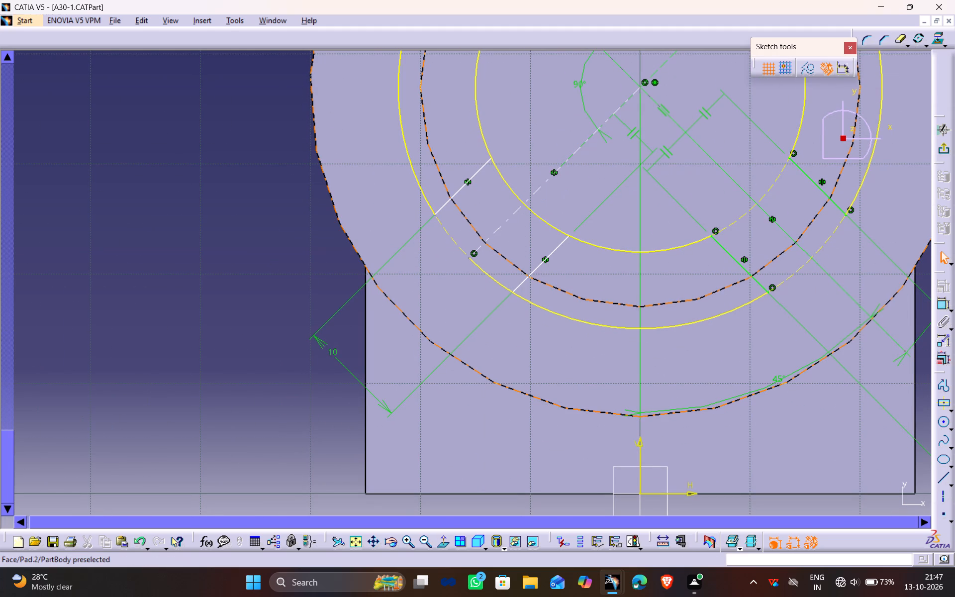
{"action": "left_click", "coordinate": [897, 42]}
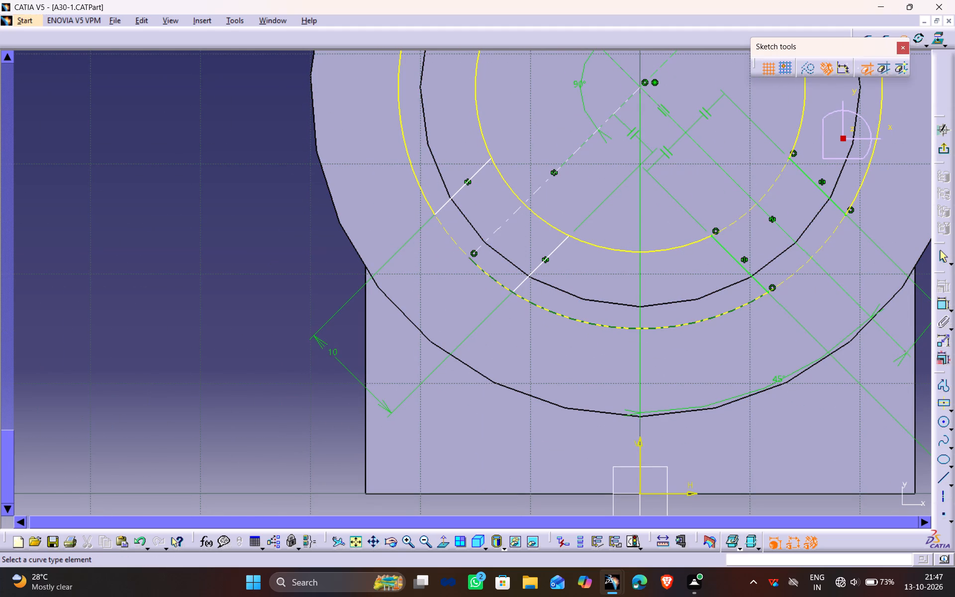
{"action": "left_click", "coordinate": [491, 280]}
{"action": "left_click", "coordinate": [185, 327]}
{"action": "middle_click_drag", "start_coordinate": [547, 183], "coordinate": [491, 275]}
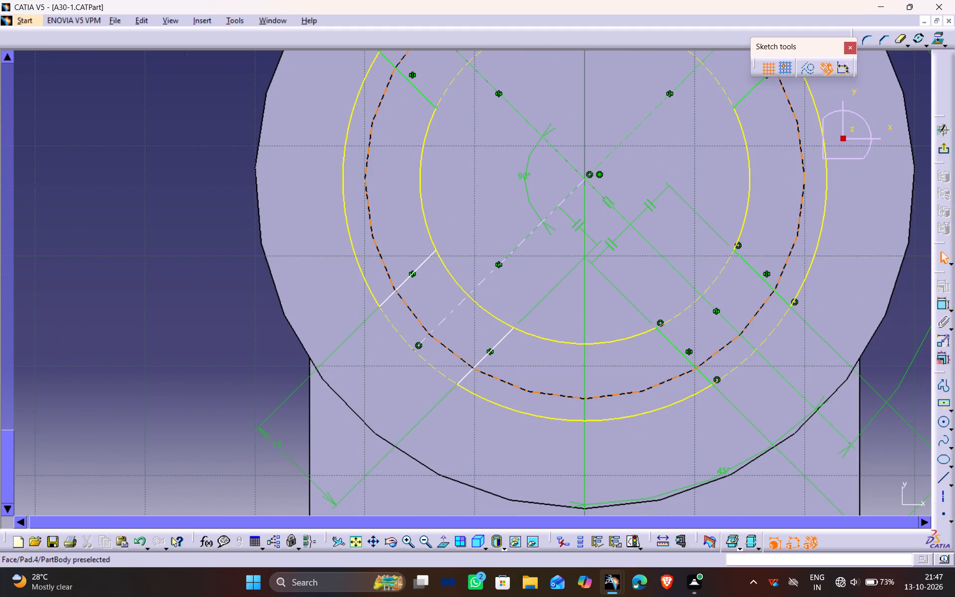
{"action": "middle_click_drag", "start_coordinate": [523, 189], "coordinate": [531, 270], "text": "ctrl"}
{"action": "left_click", "coordinate": [781, 273]}
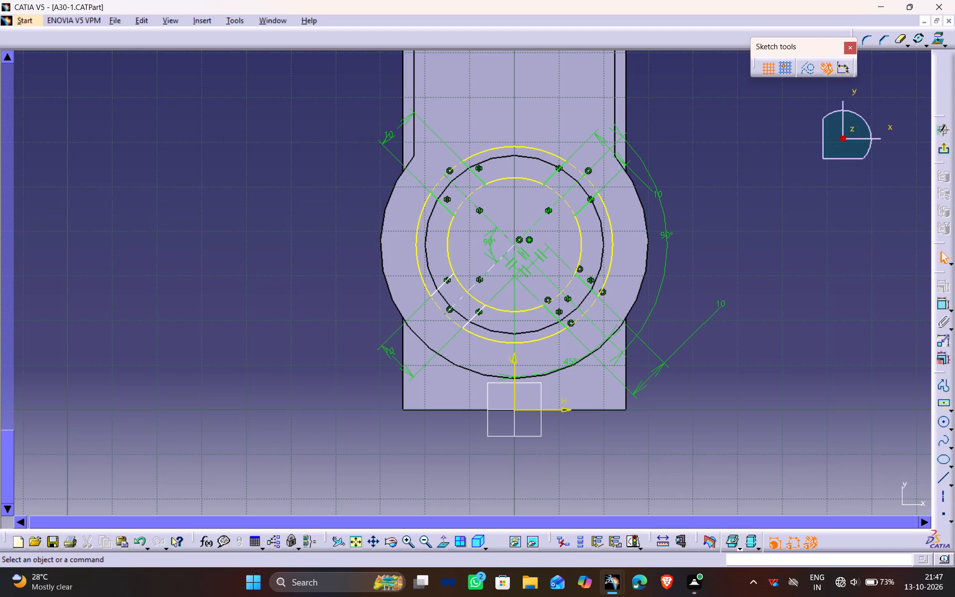
{"action": "left_click", "coordinate": [944, 150]}
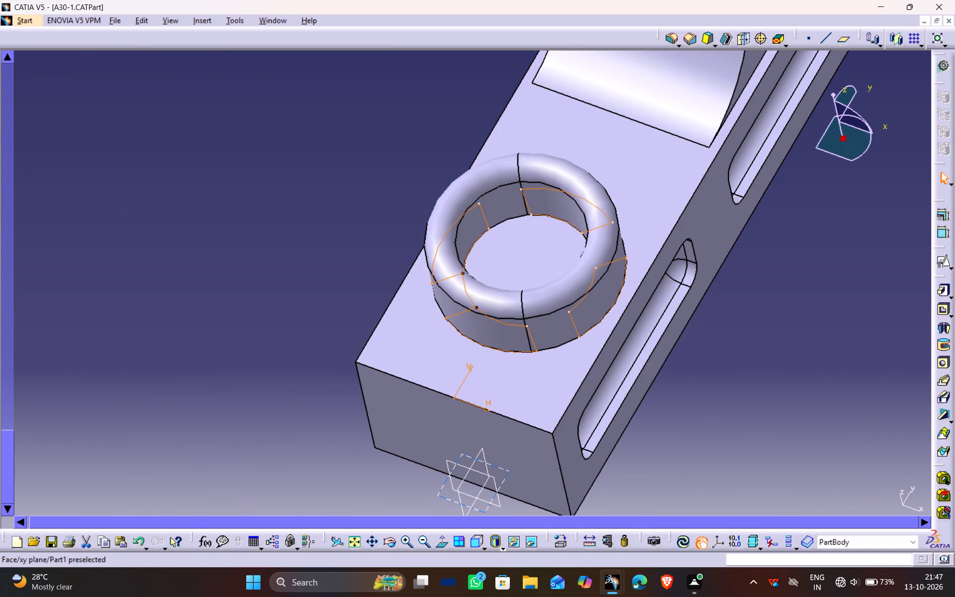
Reopen the slot sketch, Quick Trim the inner circle segment between the lower-left slot profile's side lines, and exit the sketch.
{"action": "middle_click_drag", "start_coordinate": [442, 483], "coordinate": [447, 333], "text": "ctrl"}
{"action": "double_click", "coordinate": [462, 288]}
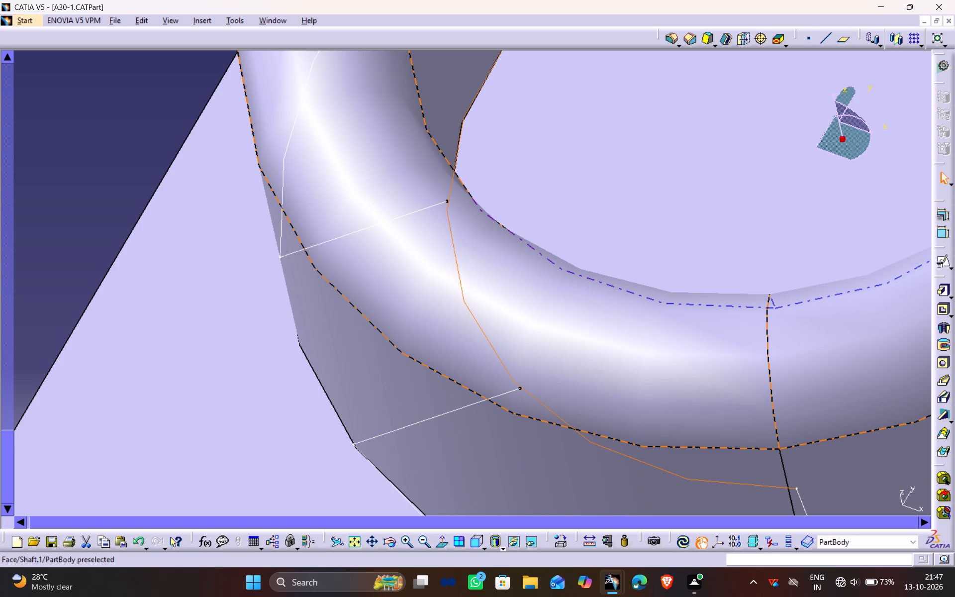
{"action": "double_click", "coordinate": [458, 266]}
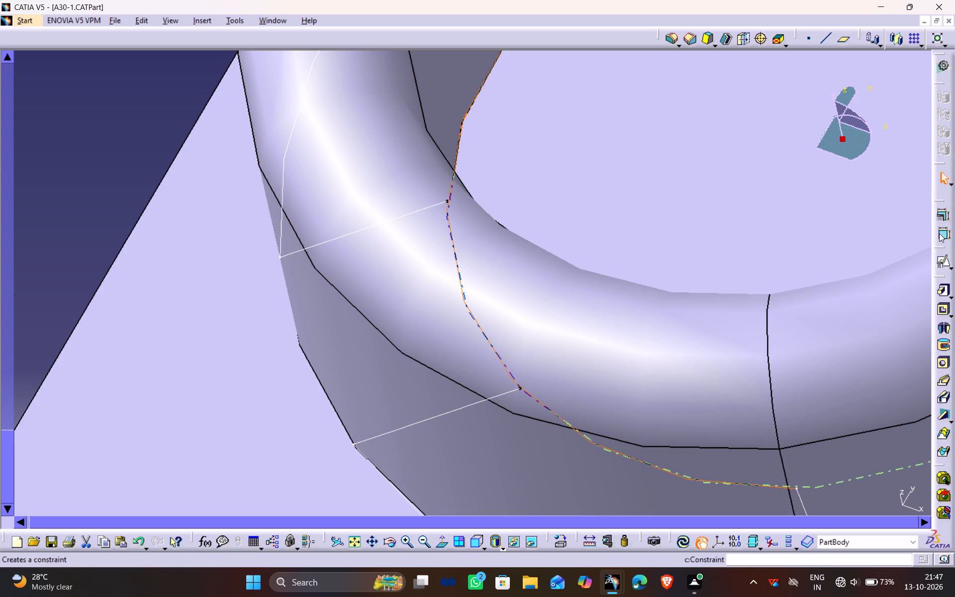
{"action": "left_click", "coordinate": [946, 259]}
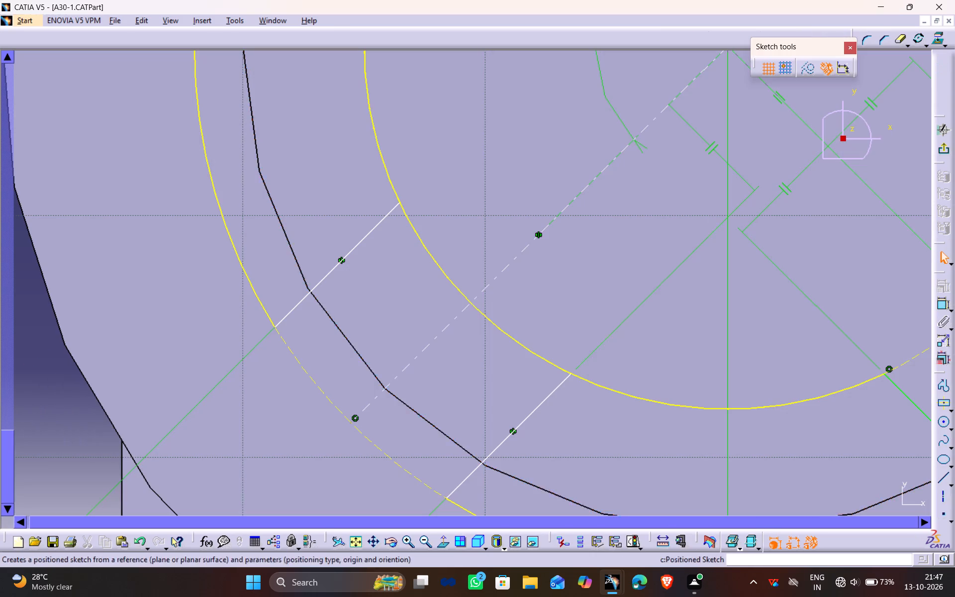
{"action": "left_click", "coordinate": [900, 38]}
{"action": "left_click", "coordinate": [426, 250]}
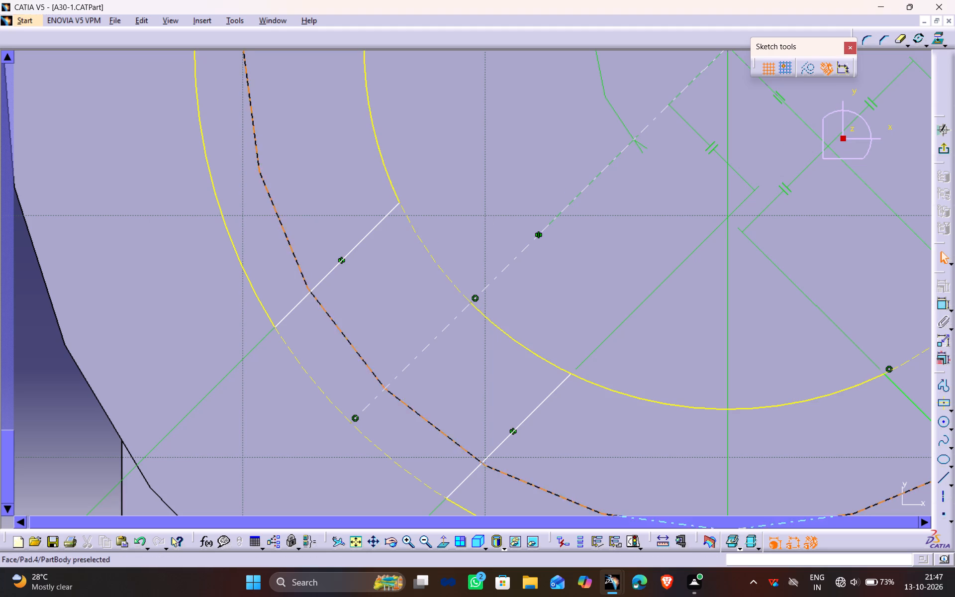
{"action": "left_click", "coordinate": [899, 40]}
{"action": "left_click", "coordinate": [513, 338]}
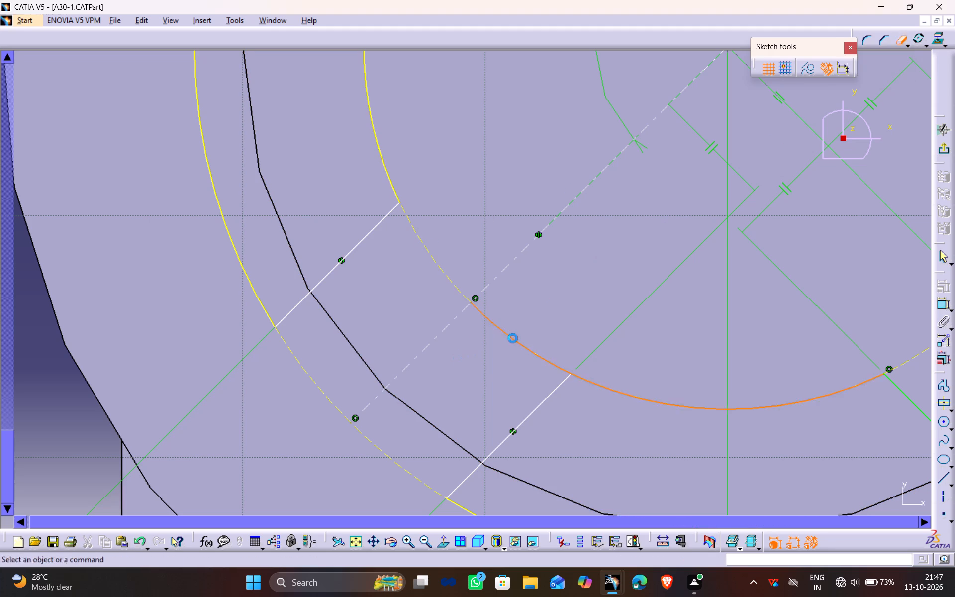
{"action": "left_click", "coordinate": [48, 414]}
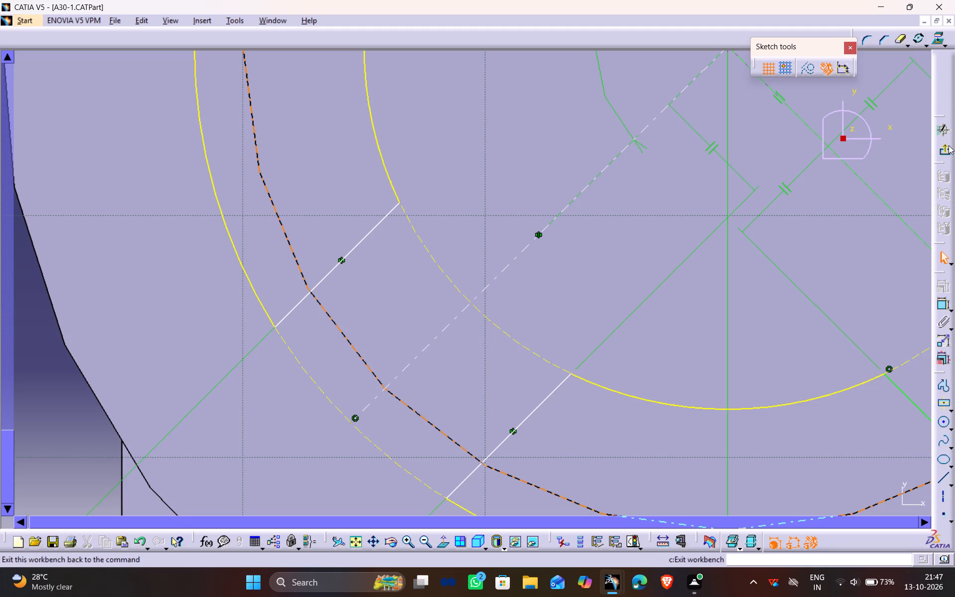
{"action": "left_click", "coordinate": [949, 145]}
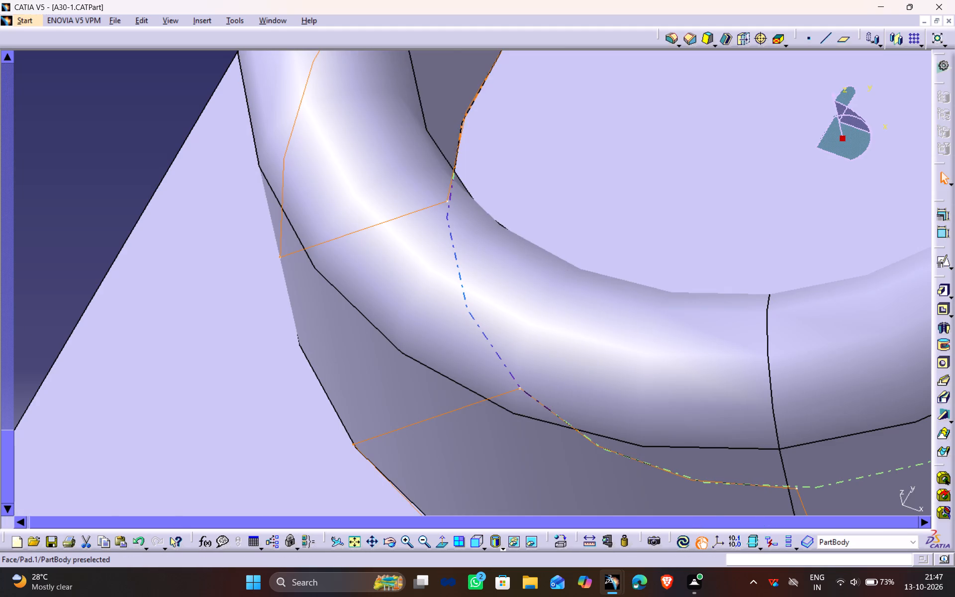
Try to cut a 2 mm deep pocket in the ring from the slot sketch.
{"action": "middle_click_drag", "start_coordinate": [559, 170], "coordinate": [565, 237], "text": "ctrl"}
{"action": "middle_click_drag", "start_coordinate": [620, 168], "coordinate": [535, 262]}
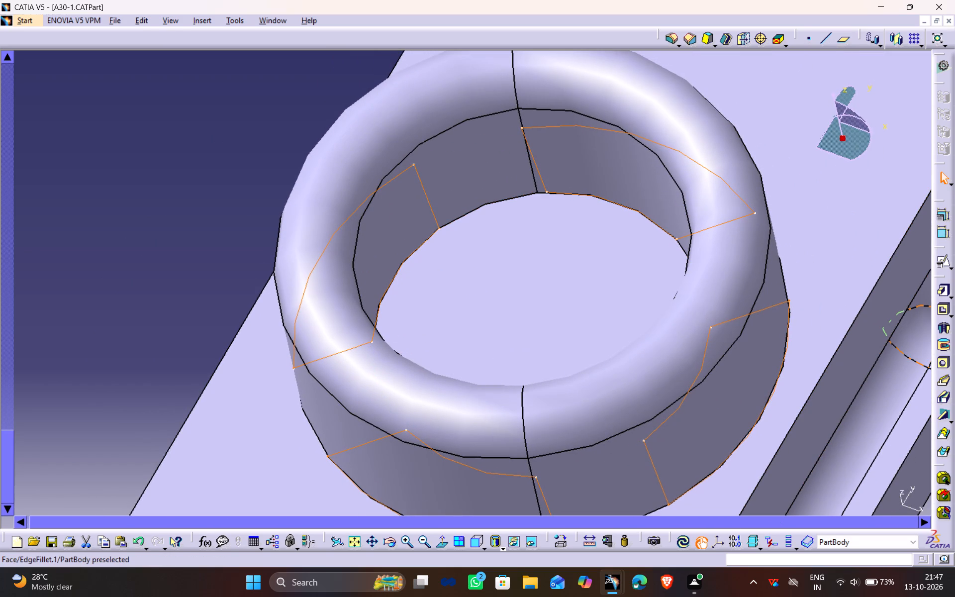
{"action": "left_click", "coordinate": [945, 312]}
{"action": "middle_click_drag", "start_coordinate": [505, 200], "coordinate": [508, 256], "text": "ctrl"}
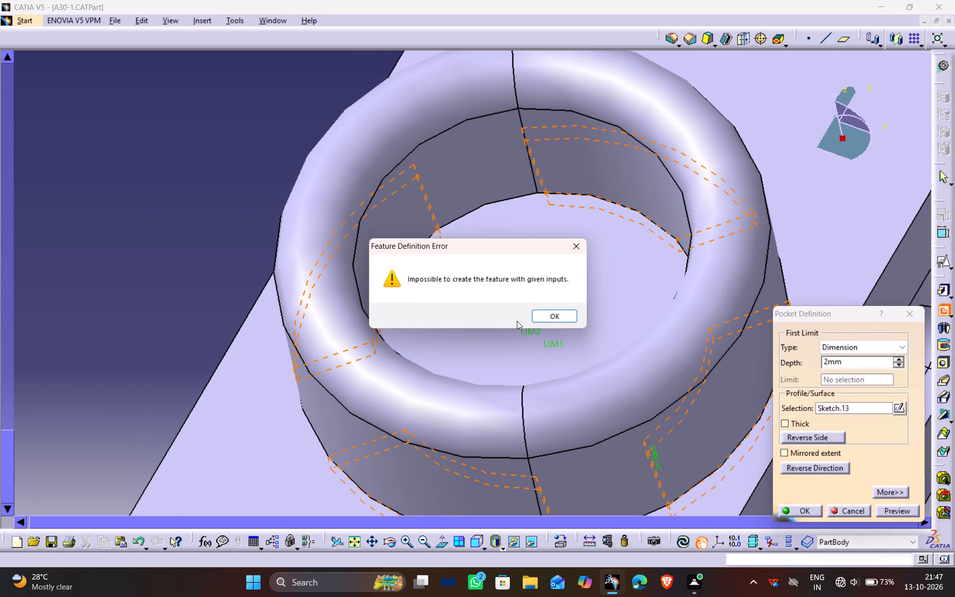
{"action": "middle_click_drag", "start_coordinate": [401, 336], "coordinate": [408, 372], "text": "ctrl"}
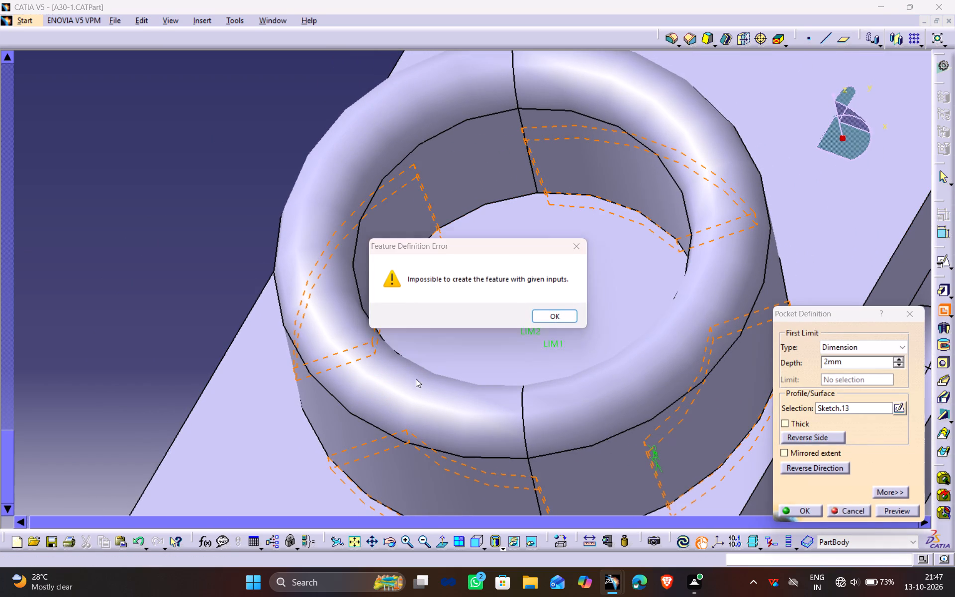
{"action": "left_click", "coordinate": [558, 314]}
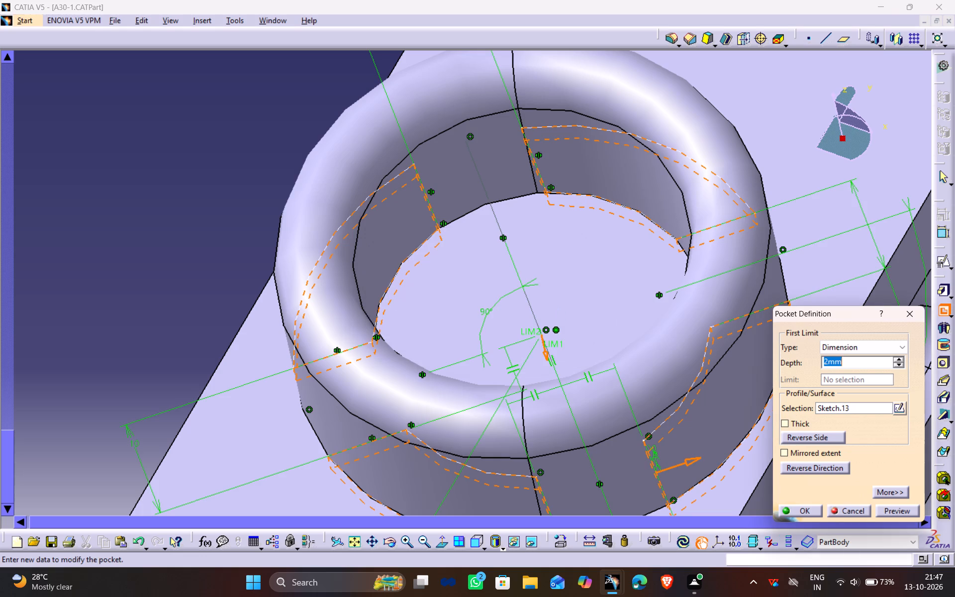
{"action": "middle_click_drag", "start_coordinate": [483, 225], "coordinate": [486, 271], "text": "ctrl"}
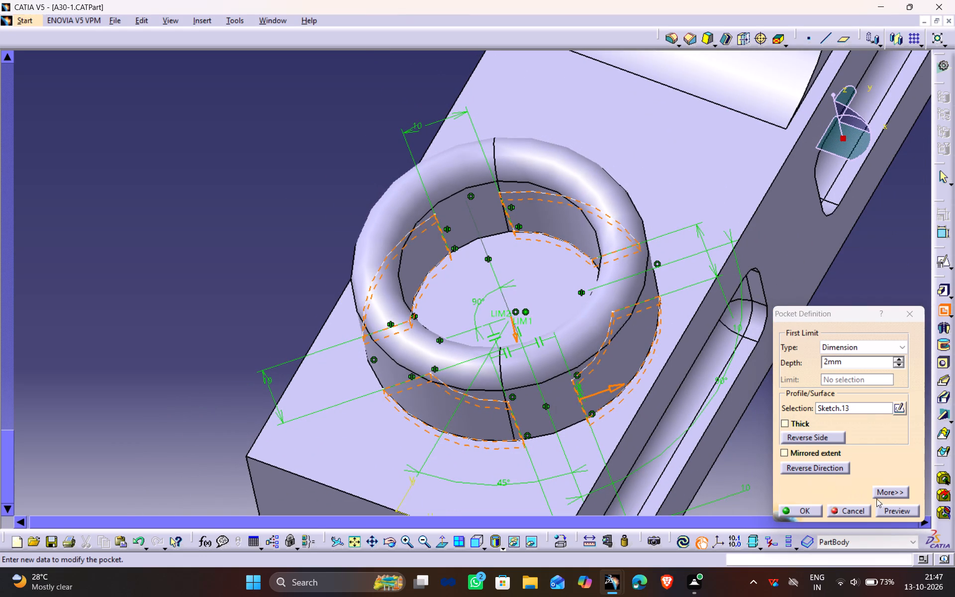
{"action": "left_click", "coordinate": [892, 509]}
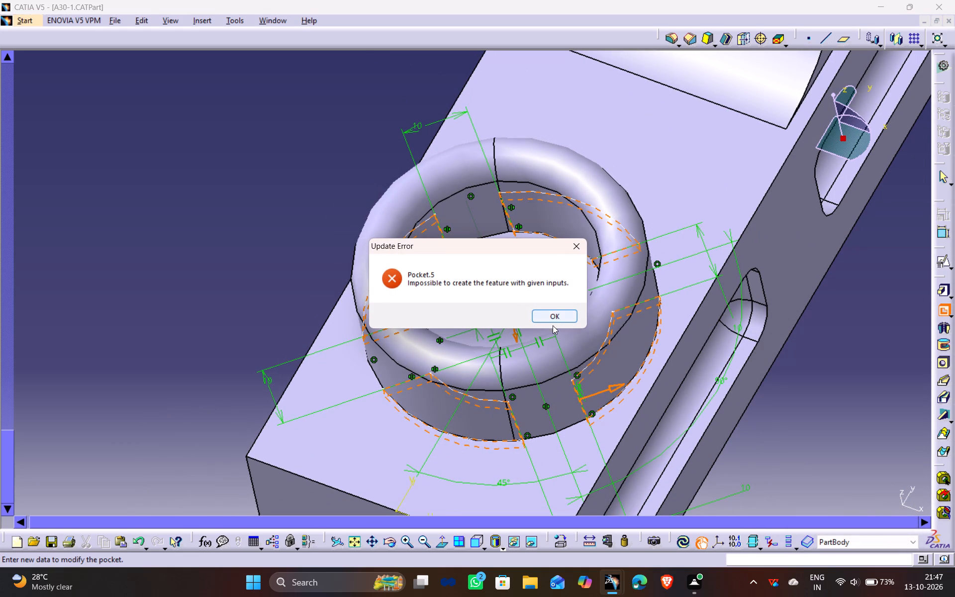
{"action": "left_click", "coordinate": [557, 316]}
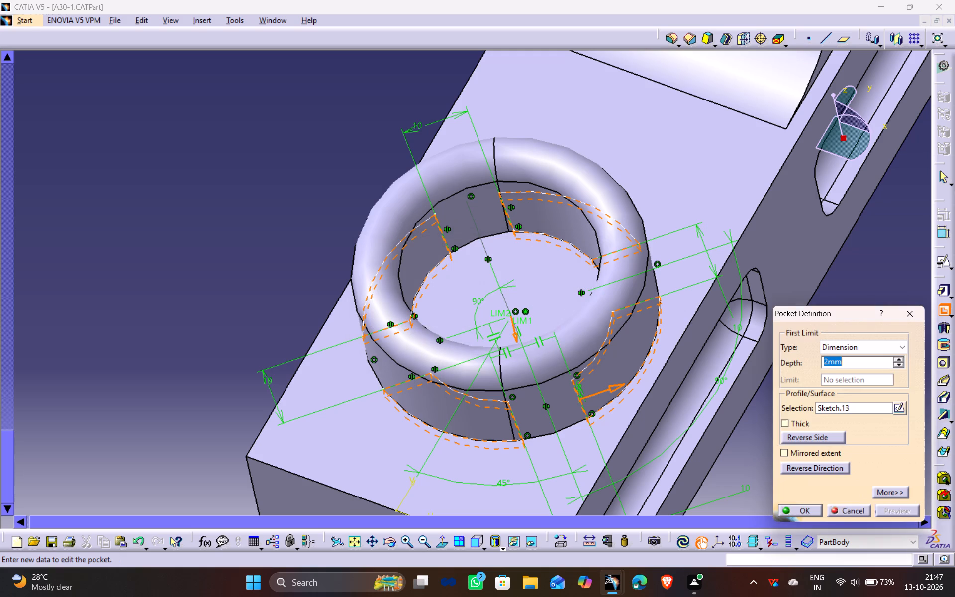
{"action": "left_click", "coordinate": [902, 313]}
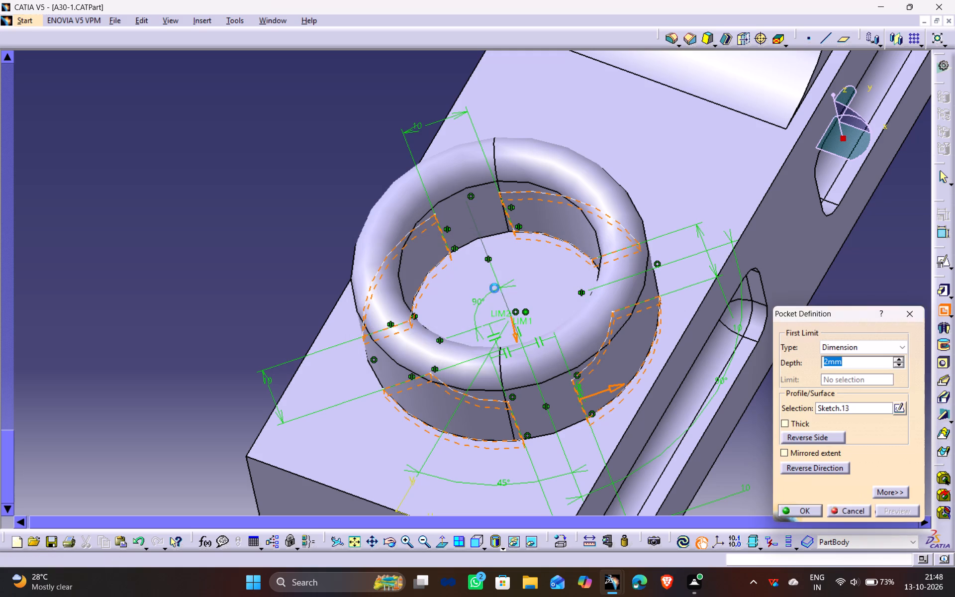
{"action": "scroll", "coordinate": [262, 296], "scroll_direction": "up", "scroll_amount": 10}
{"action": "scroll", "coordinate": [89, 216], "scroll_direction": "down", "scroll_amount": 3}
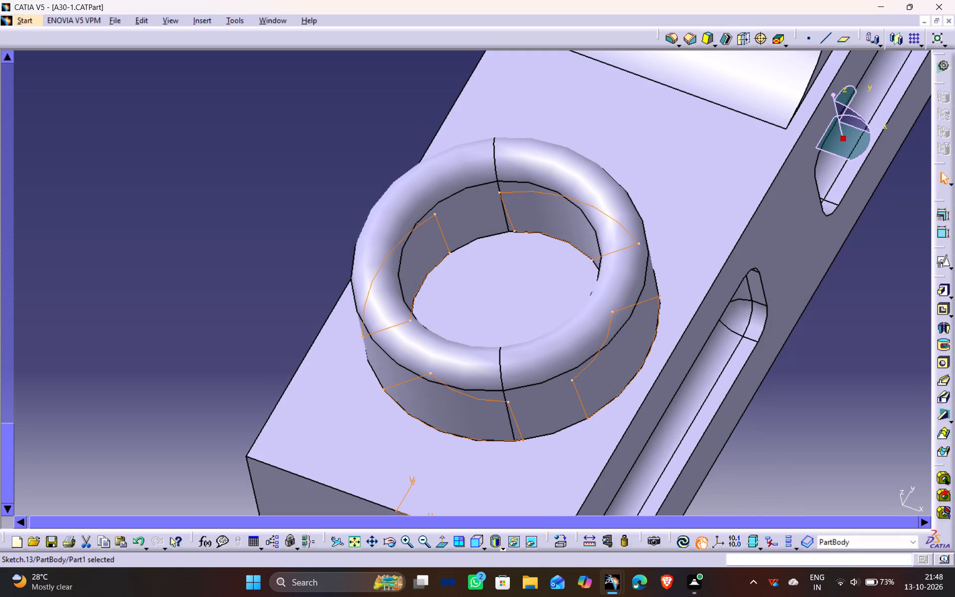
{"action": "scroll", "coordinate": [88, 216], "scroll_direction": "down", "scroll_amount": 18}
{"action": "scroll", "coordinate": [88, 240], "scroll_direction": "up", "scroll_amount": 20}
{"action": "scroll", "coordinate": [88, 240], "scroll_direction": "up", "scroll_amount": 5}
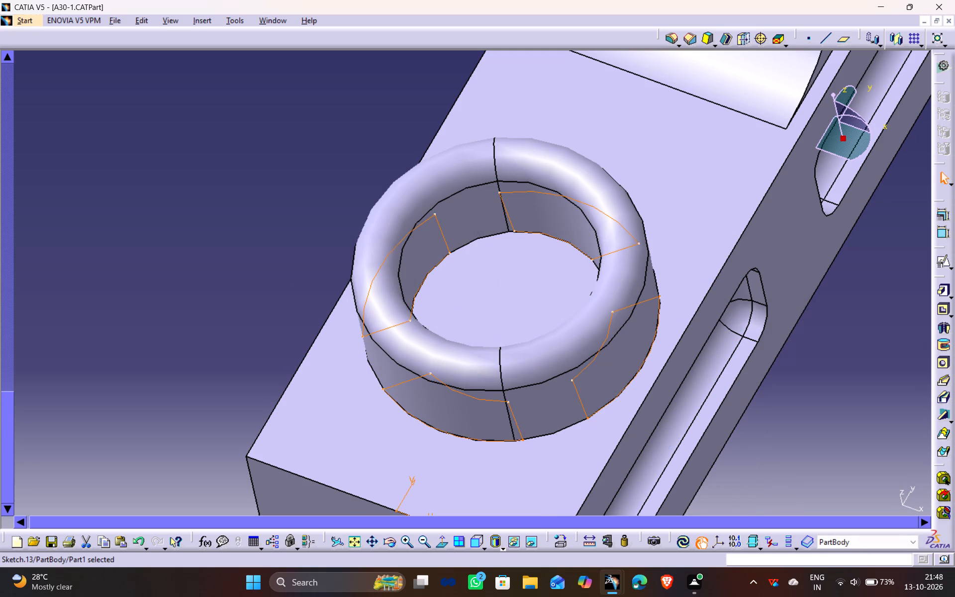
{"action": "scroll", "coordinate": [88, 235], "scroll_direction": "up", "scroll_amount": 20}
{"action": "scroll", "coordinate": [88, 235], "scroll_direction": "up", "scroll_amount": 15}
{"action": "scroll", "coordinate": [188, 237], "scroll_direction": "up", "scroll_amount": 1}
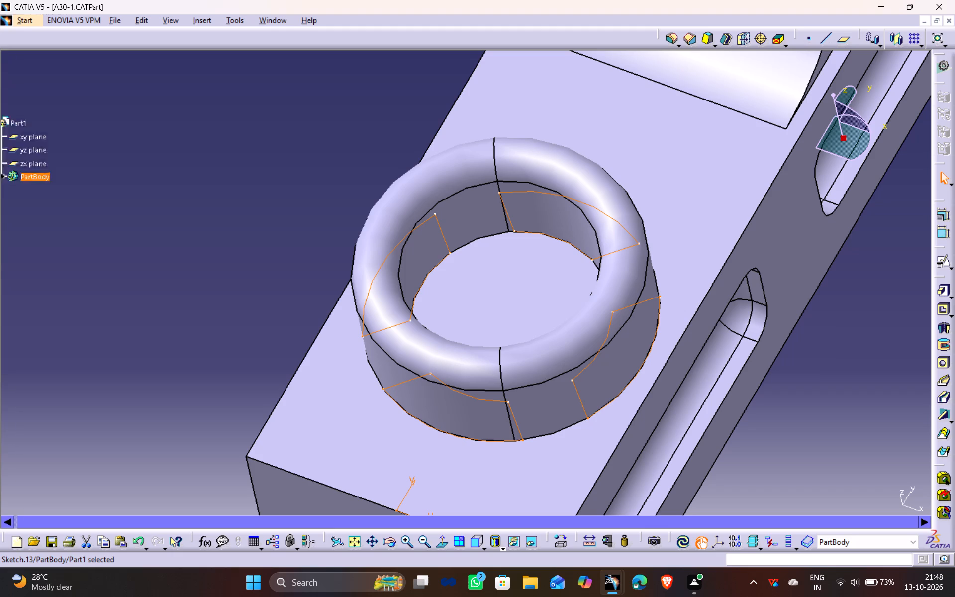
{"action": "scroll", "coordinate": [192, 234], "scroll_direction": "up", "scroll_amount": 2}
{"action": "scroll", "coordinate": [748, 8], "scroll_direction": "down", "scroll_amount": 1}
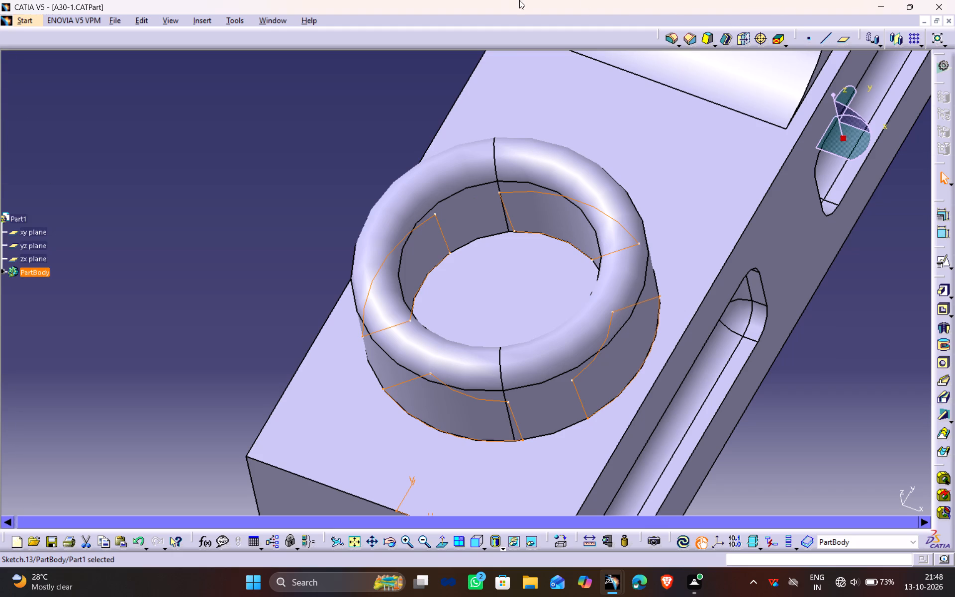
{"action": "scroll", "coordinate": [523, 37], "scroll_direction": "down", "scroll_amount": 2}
Reopen the ring's slot sketch for editing.
{"action": "double_click", "coordinate": [443, 235]}
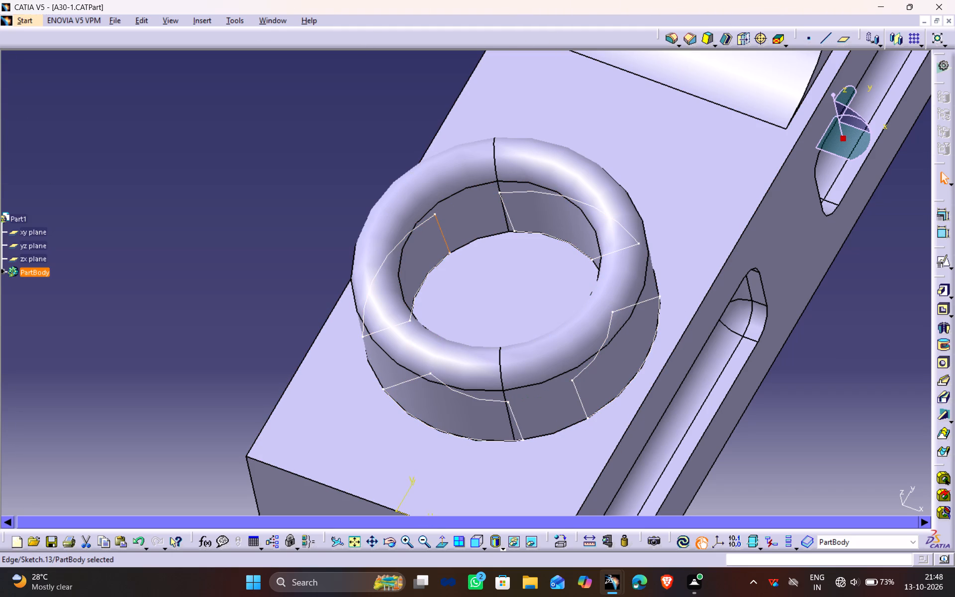
{"action": "double_click", "coordinate": [443, 235]}
{"action": "double_click", "coordinate": [443, 235]}
{"action": "left_click", "coordinate": [945, 265]}
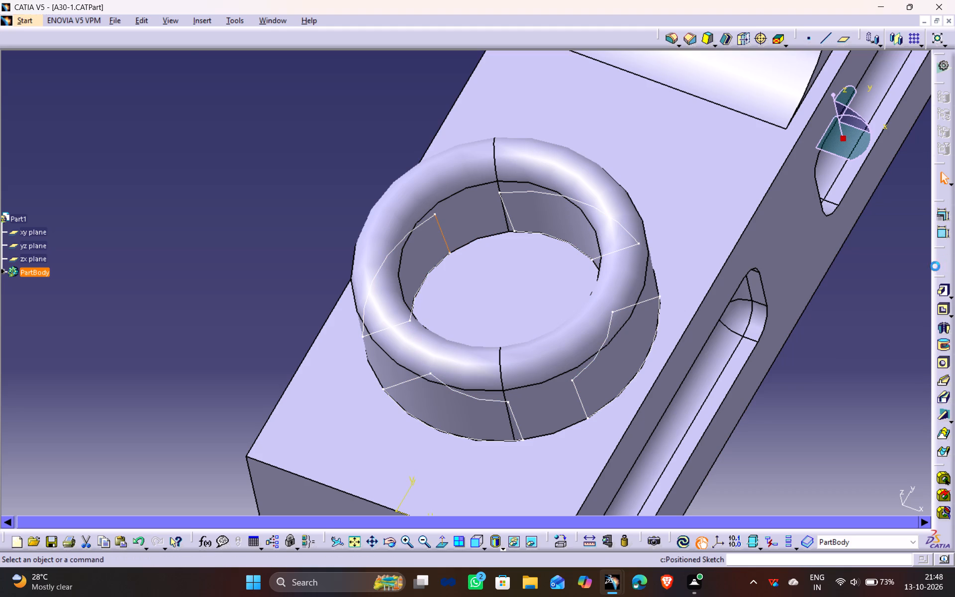
{"action": "left_click", "coordinate": [192, 323]}
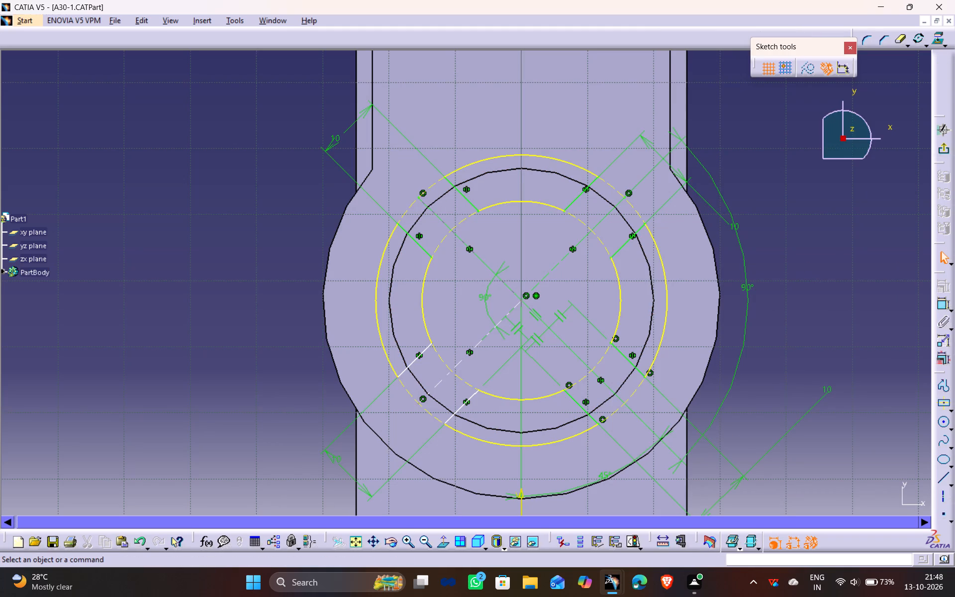
{"action": "left_click", "coordinate": [187, 323]}
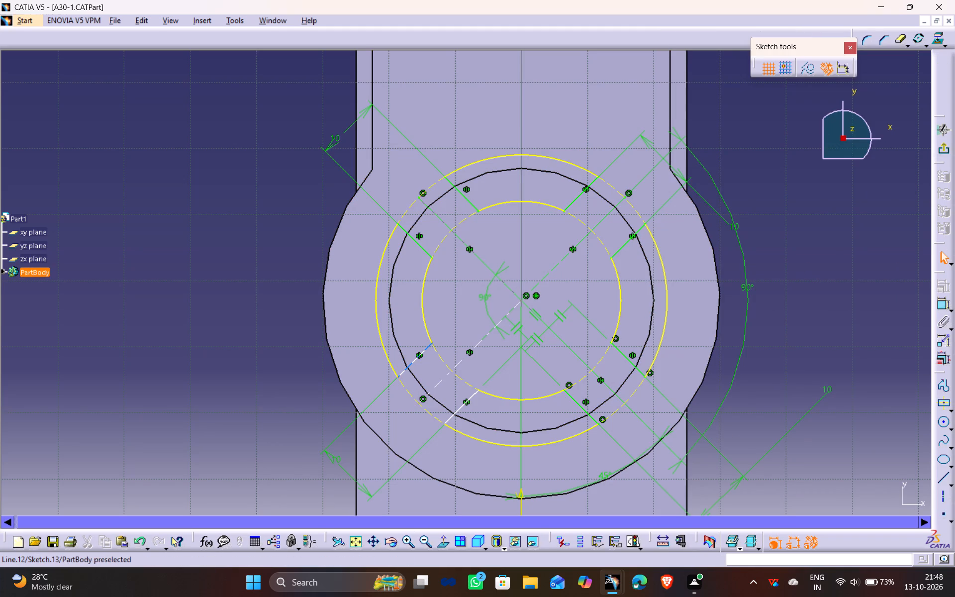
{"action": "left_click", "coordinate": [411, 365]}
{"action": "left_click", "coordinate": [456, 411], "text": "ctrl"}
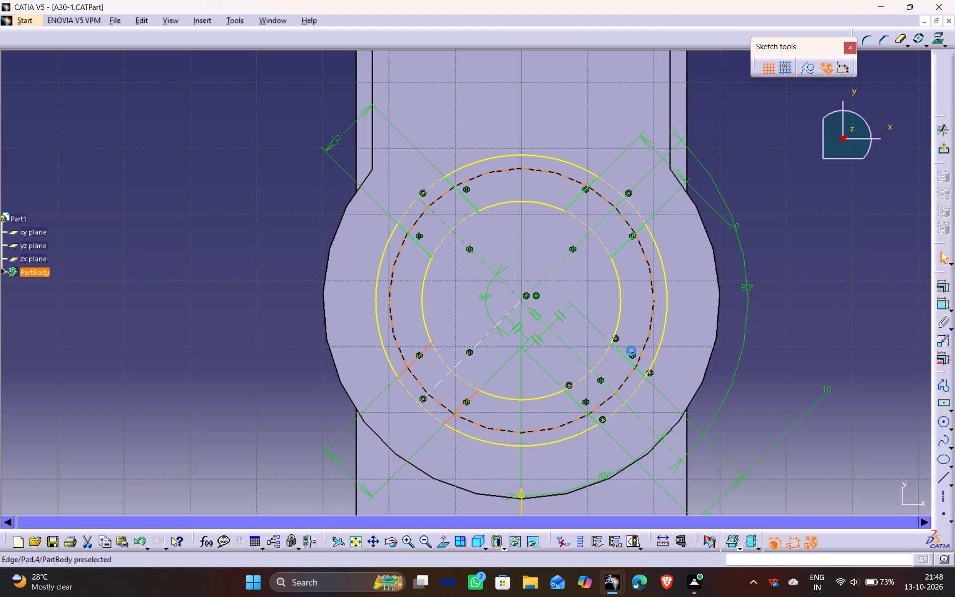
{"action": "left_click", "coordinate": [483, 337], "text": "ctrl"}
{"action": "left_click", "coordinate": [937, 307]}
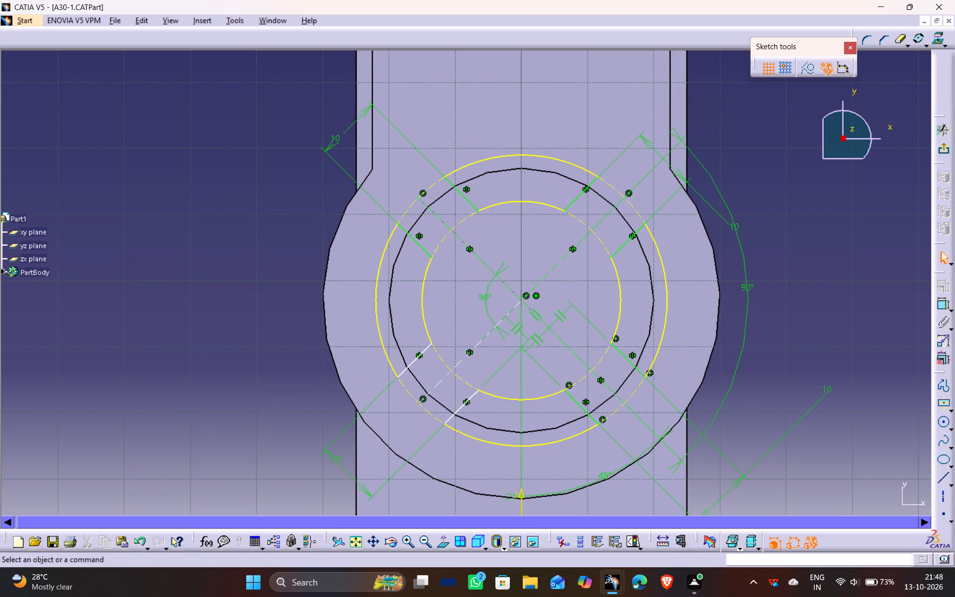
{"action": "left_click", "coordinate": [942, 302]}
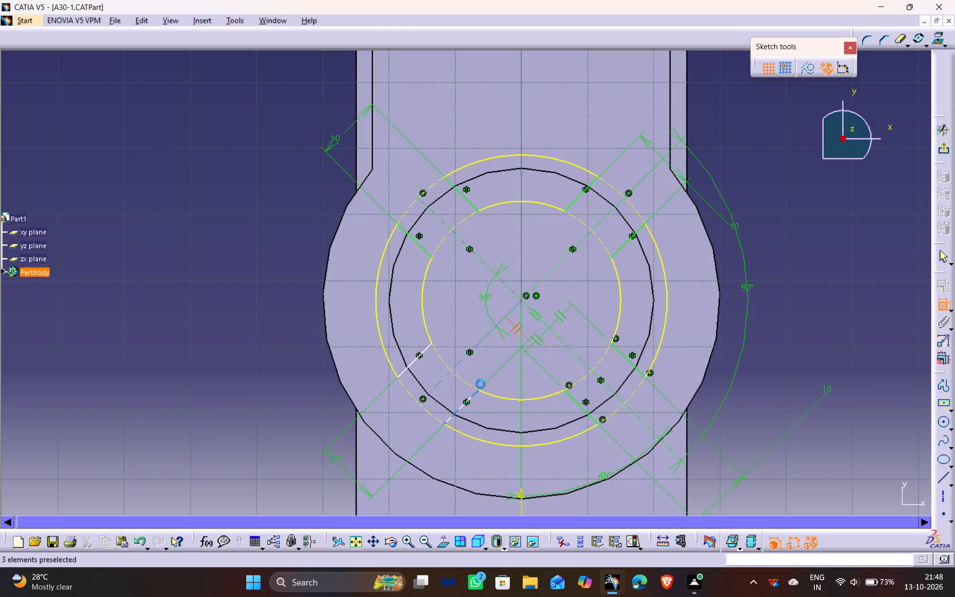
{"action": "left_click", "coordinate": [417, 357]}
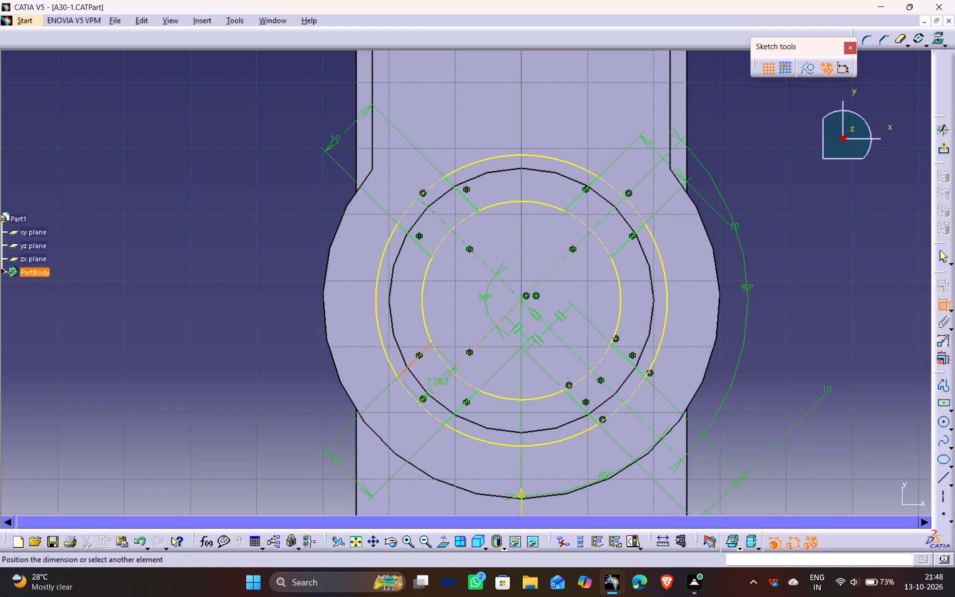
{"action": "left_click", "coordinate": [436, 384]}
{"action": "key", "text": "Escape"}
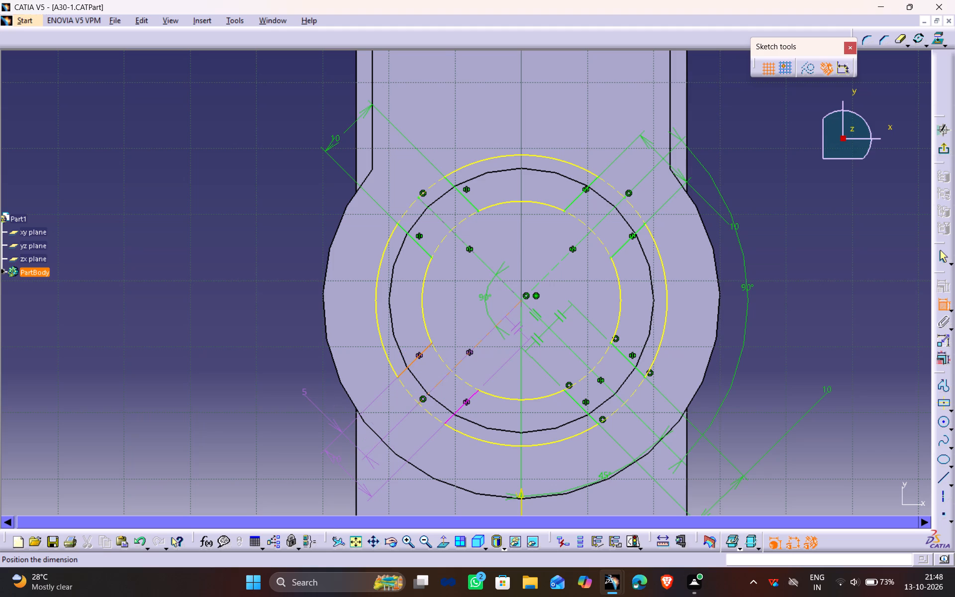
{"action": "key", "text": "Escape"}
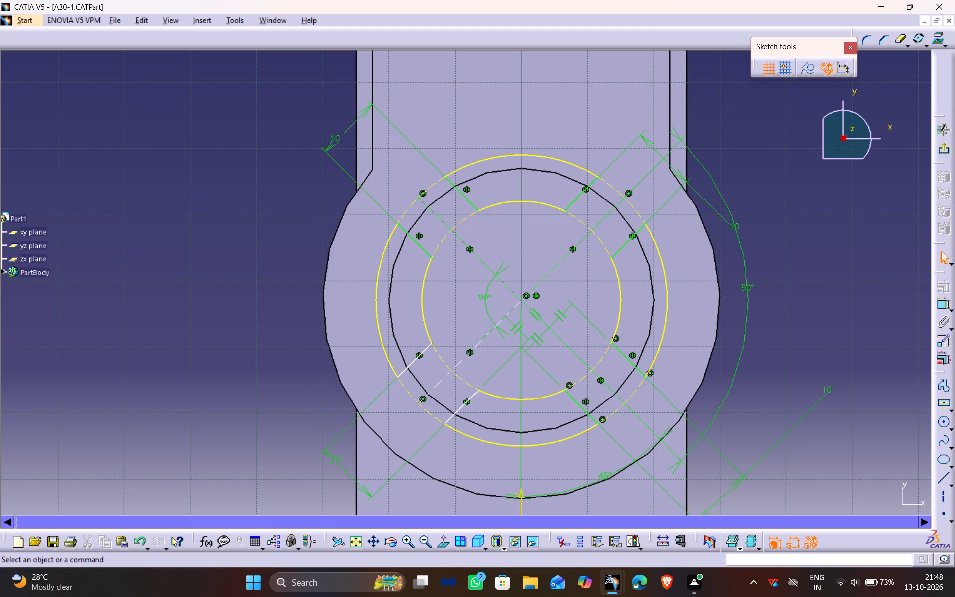
Dimension the length of the upper side line of the lower-left slot profile.
{"action": "left_click", "coordinate": [411, 364]}
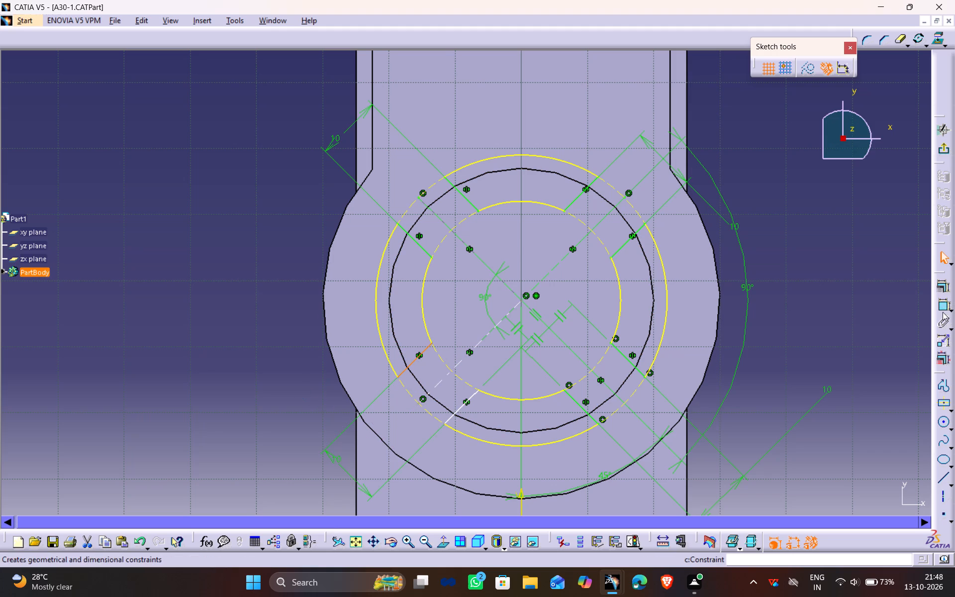
{"action": "left_click", "coordinate": [942, 311]}
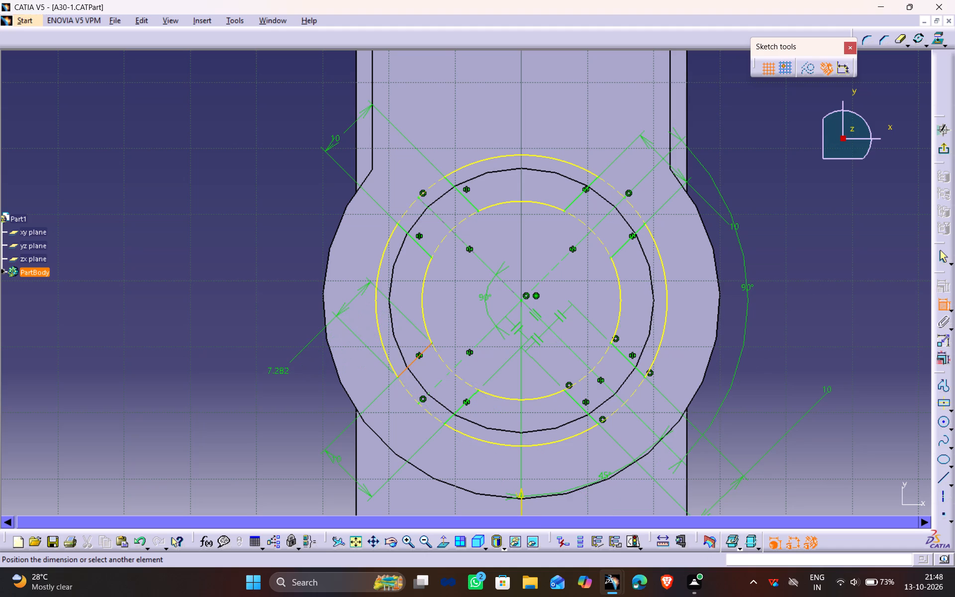
{"action": "left_click", "coordinate": [278, 373]}
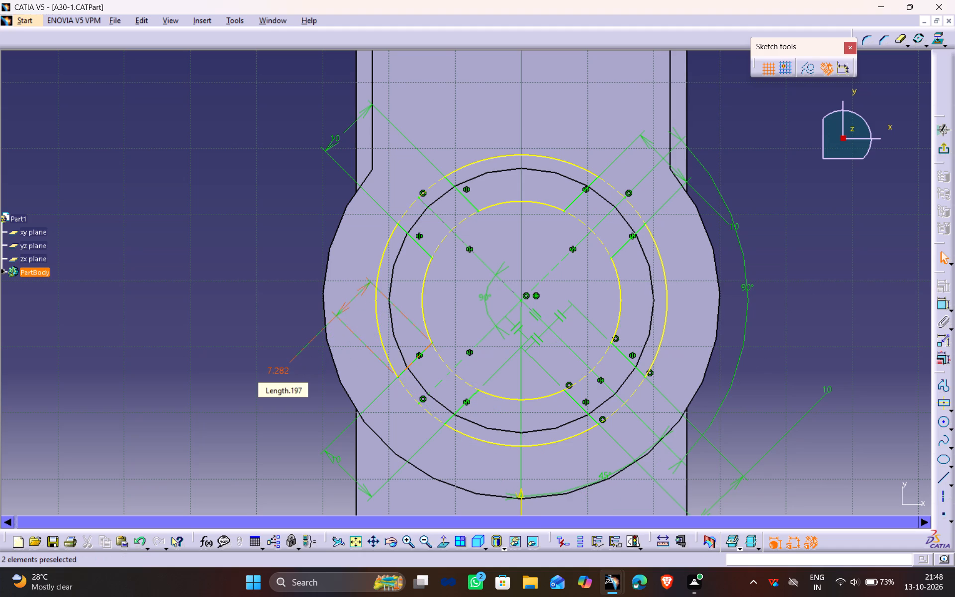
{"action": "left_click", "coordinate": [264, 318]}
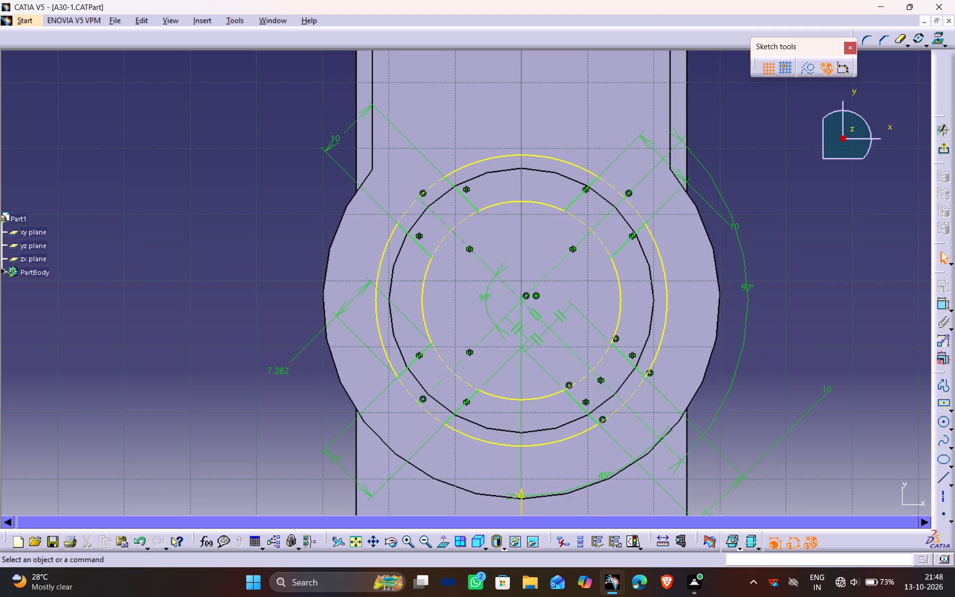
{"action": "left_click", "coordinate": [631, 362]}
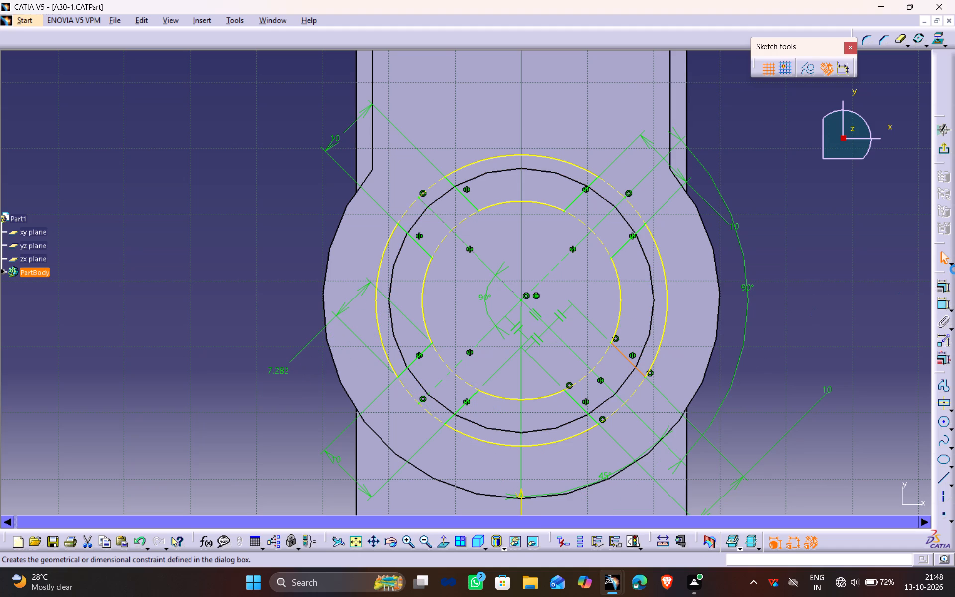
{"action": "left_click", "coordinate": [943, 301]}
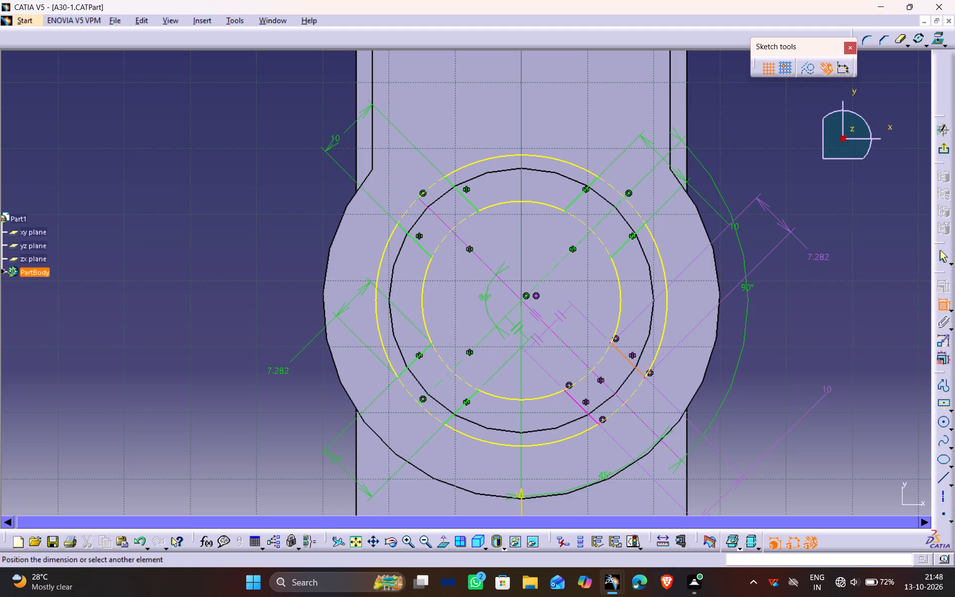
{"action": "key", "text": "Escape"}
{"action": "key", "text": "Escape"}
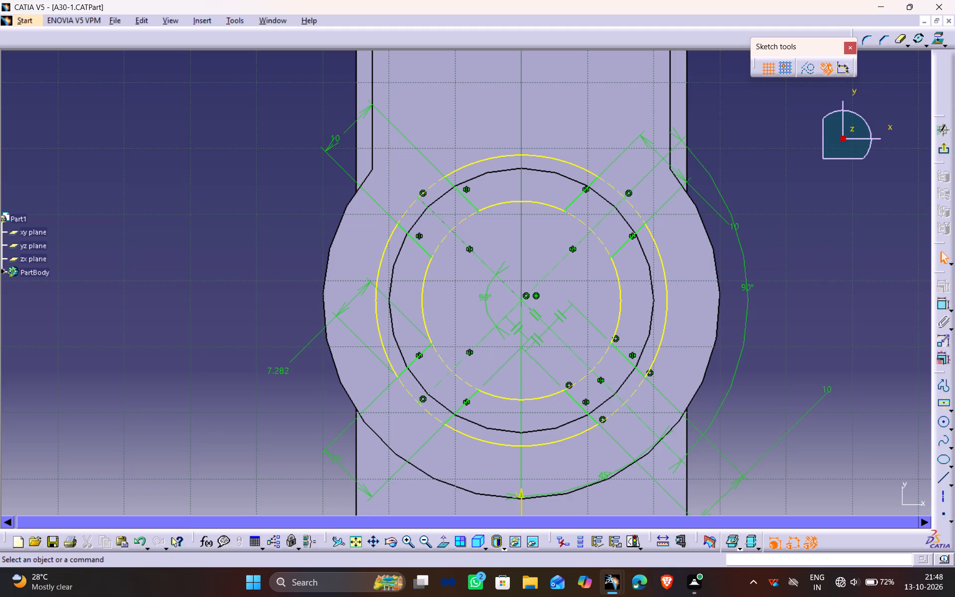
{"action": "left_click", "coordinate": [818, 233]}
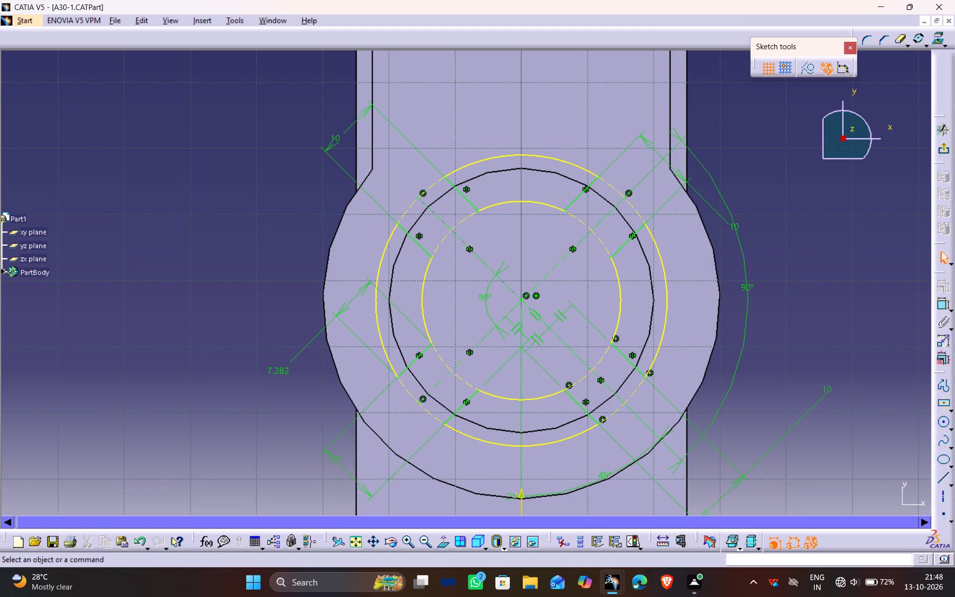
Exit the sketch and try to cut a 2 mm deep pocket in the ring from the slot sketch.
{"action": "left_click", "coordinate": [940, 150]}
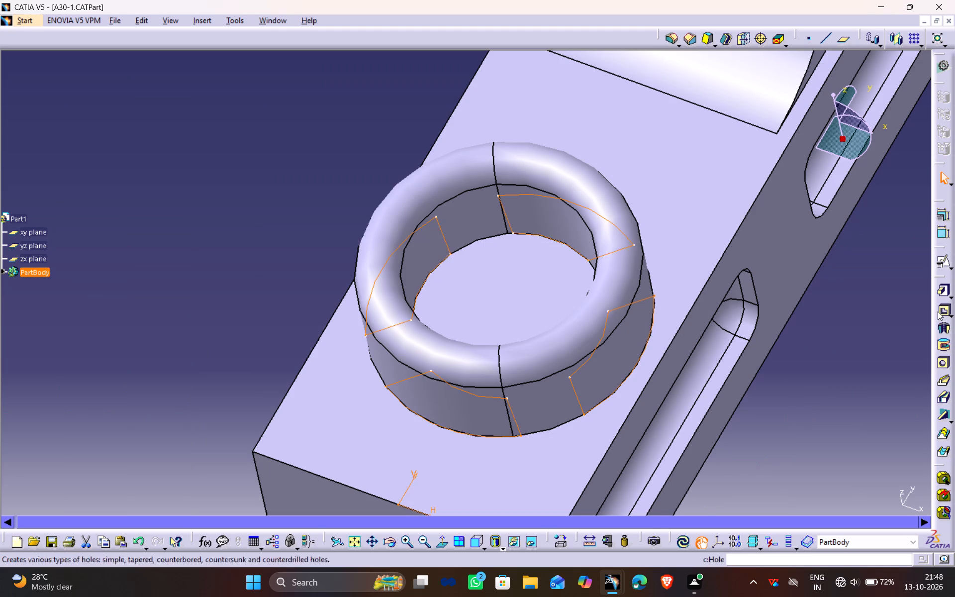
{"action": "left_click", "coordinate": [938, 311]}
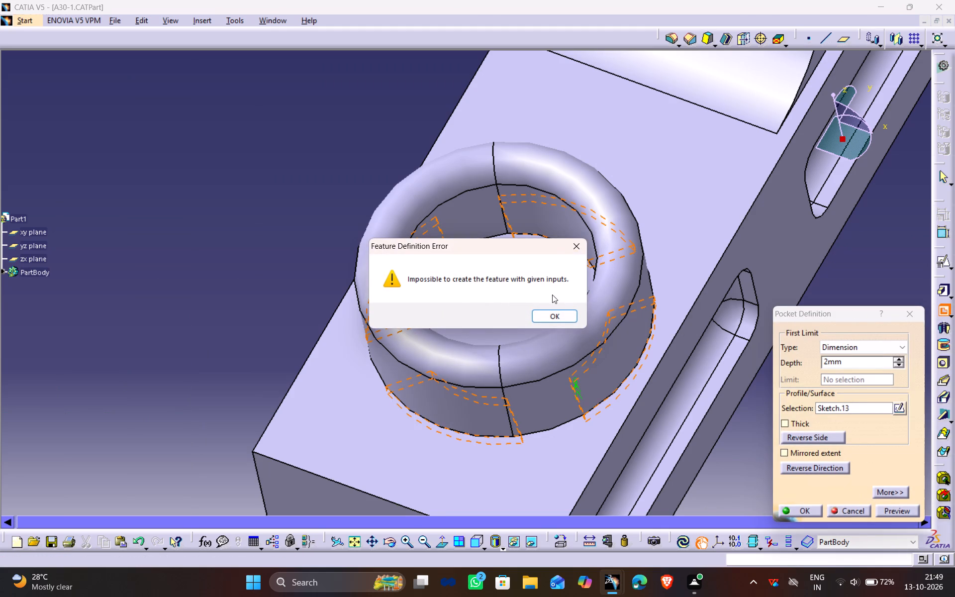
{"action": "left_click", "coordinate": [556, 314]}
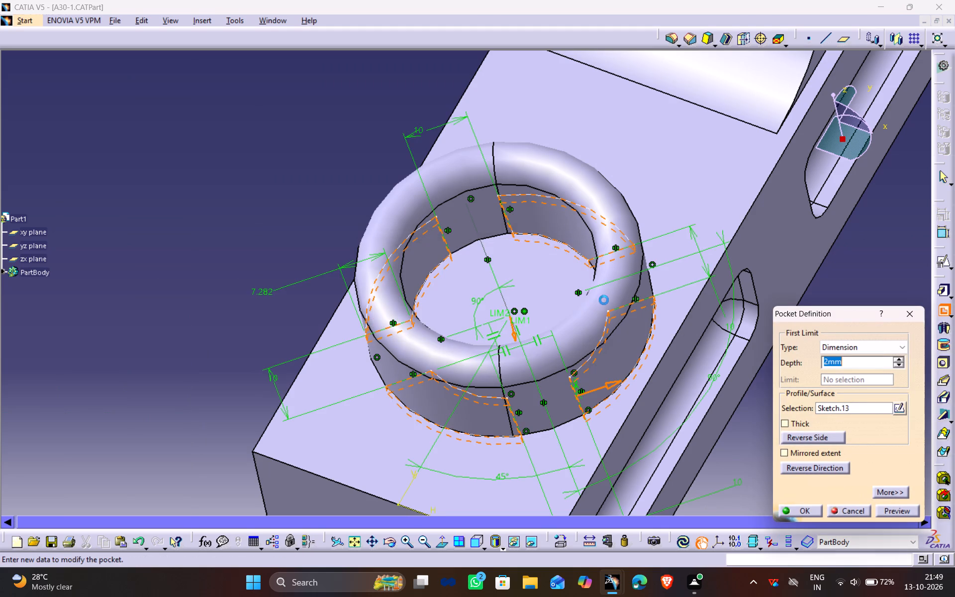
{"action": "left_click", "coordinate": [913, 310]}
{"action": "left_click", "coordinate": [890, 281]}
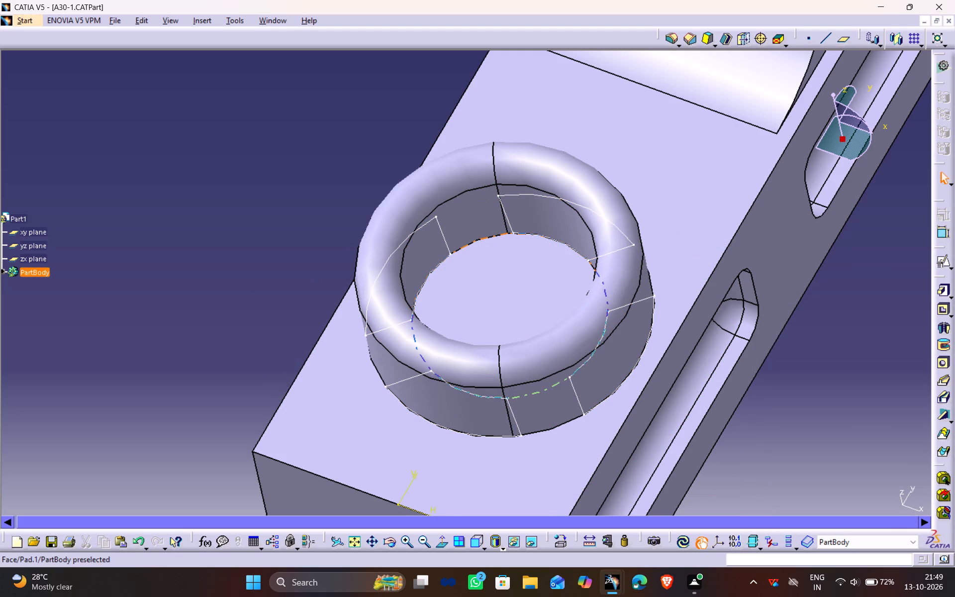
Reopen the ring's radial slot sketch for editing.
{"action": "double_click", "coordinate": [446, 239]}
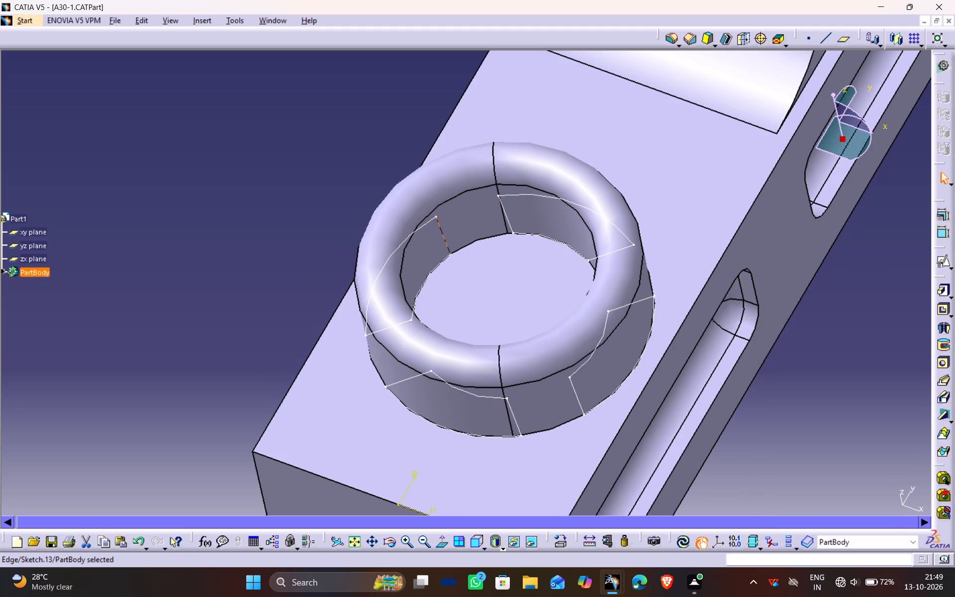
{"action": "double_click", "coordinate": [446, 239]}
{"action": "left_click", "coordinate": [938, 266]}
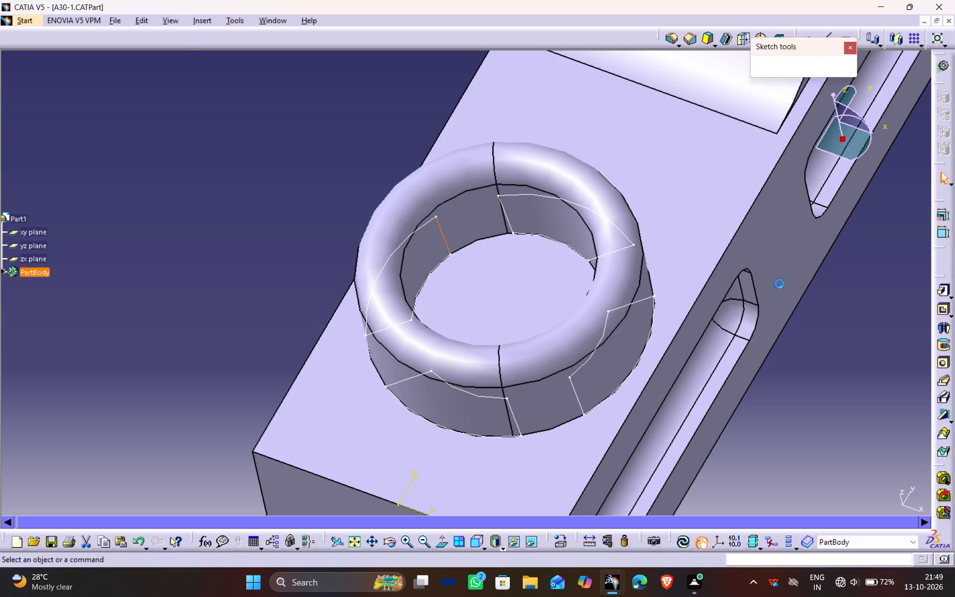
Delete the four inner and four outer arcs between the radial slot lines.
{"action": "middle_click_drag", "start_coordinate": [477, 345], "coordinate": [512, 344]}
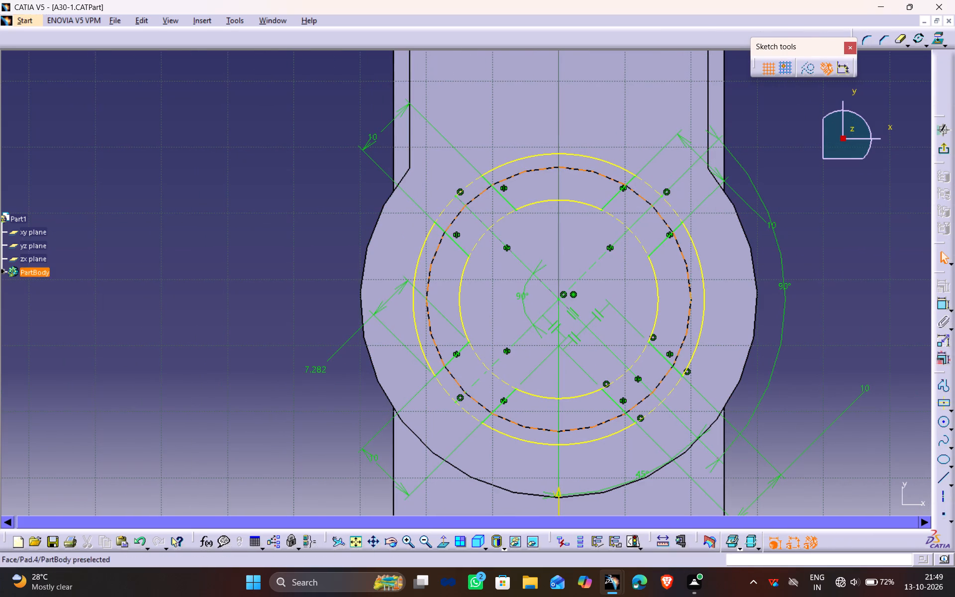
{"action": "left_click", "coordinate": [657, 304], "text": "ctrl"}
{"action": "left_click", "coordinate": [704, 292], "text": "ctrl"}
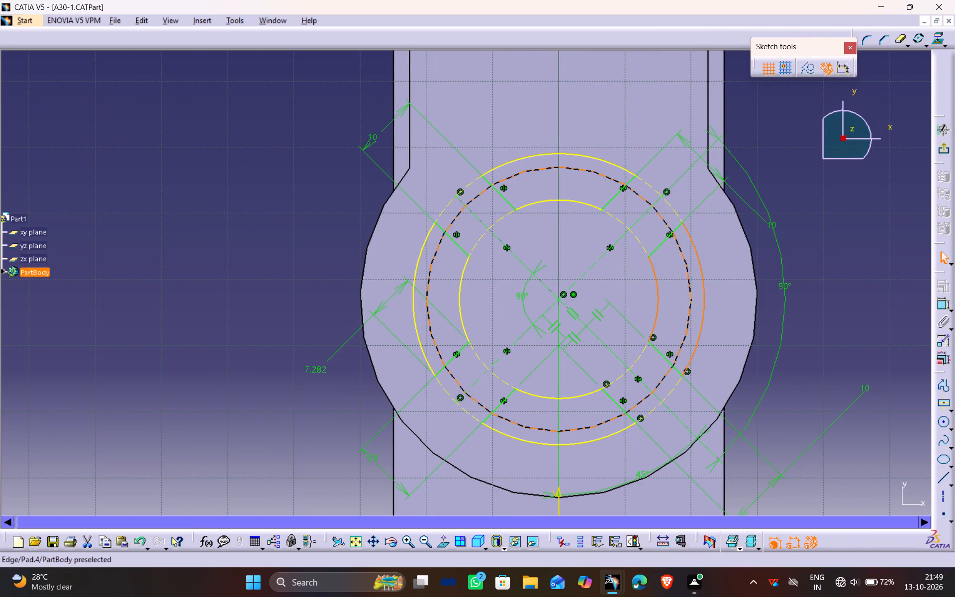
{"action": "left_click", "coordinate": [599, 157], "text": "ctrl"}
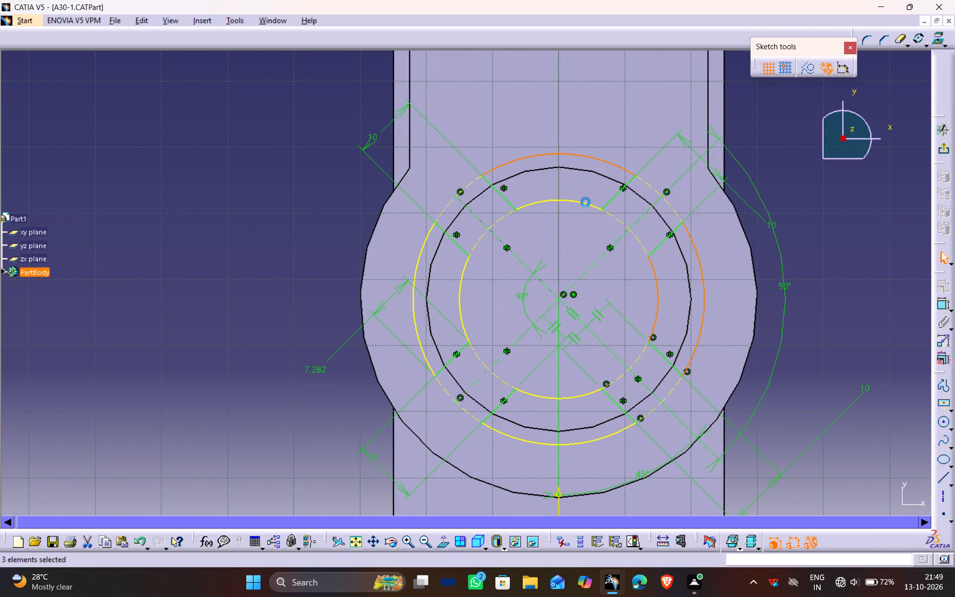
{"action": "left_click", "coordinate": [583, 204], "text": "ctrl"}
{"action": "left_click", "coordinate": [460, 307], "text": "ctrl"}
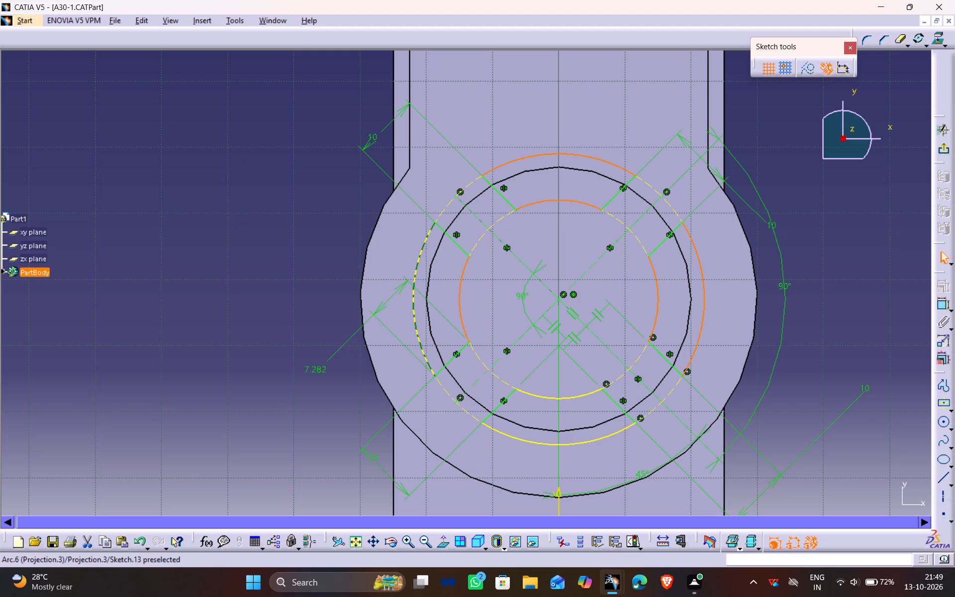
{"action": "left_click", "coordinate": [412, 276], "text": "ctrl"}
{"action": "left_click", "coordinate": [544, 399], "text": "ctrl"}
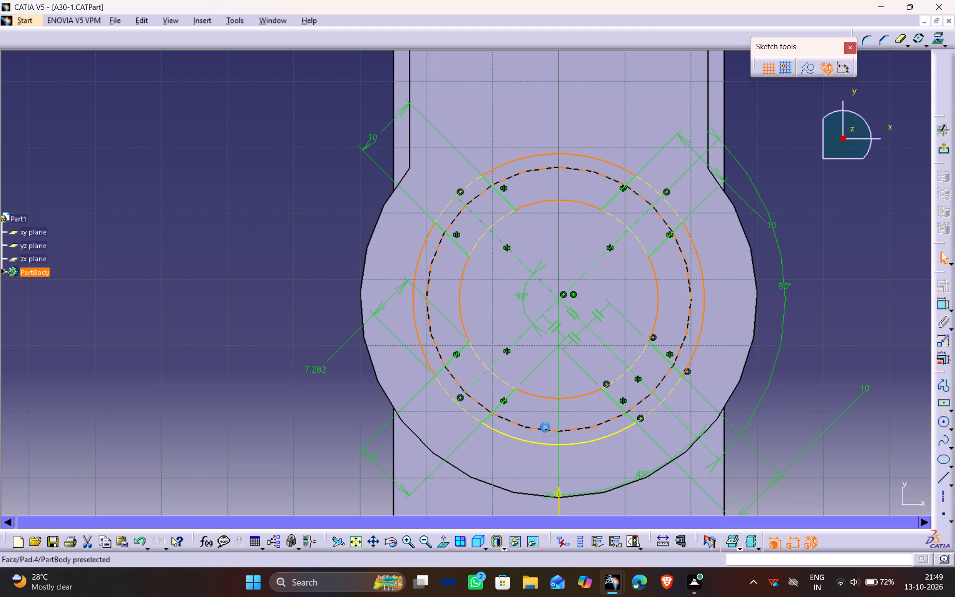
{"action": "left_click", "coordinate": [551, 444], "text": "ctrl"}
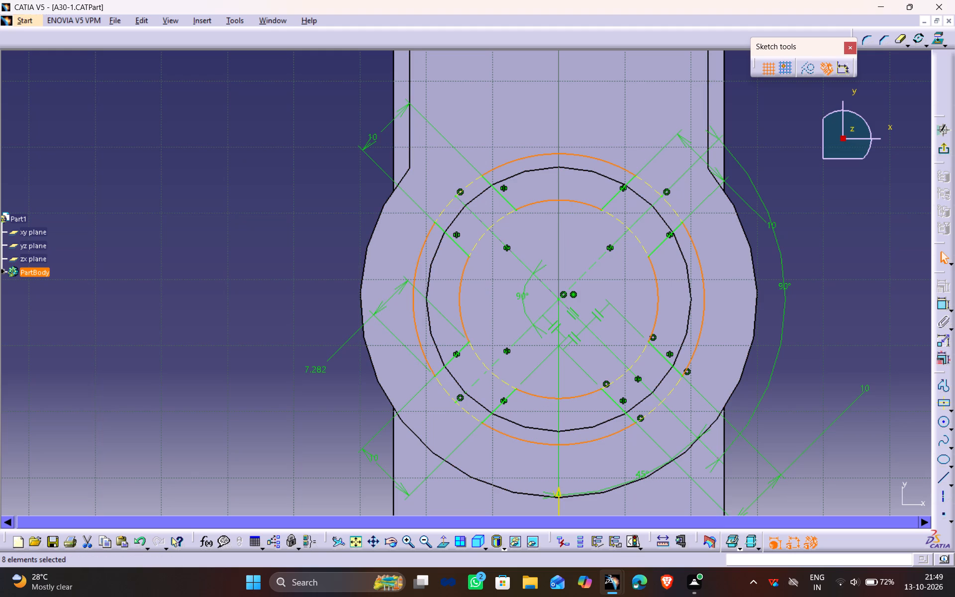
{"action": "key", "text": "Delete"}
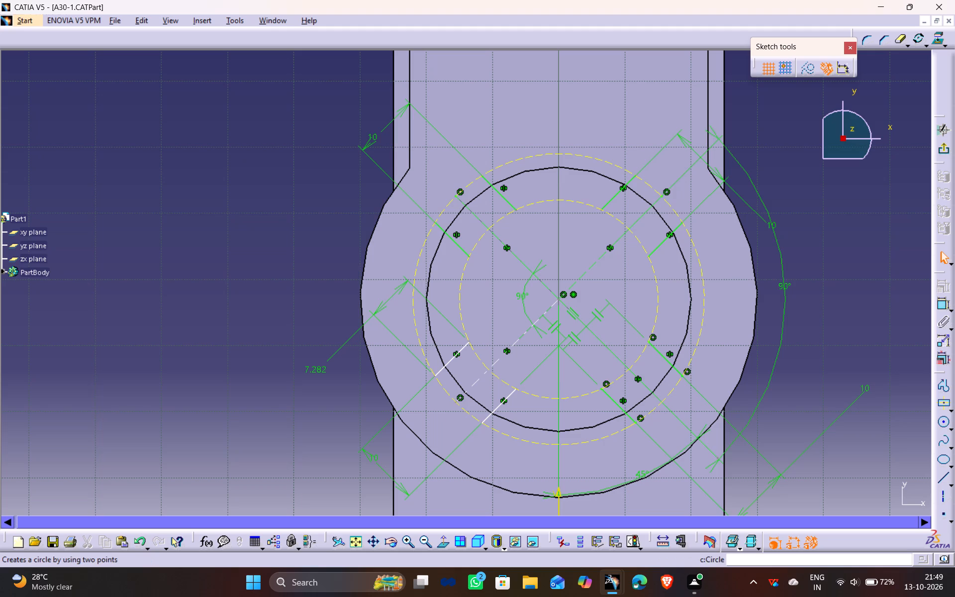
Delete the inner and outer projected construction circles that remain around the radial slot lines.
{"action": "left_click", "coordinate": [658, 292]}
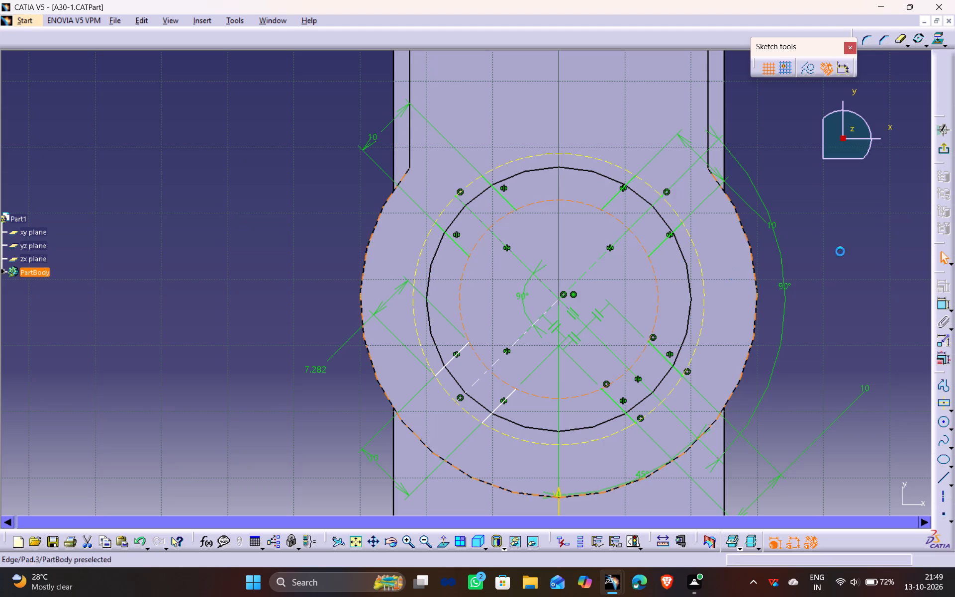
{"action": "key", "text": "Delete"}
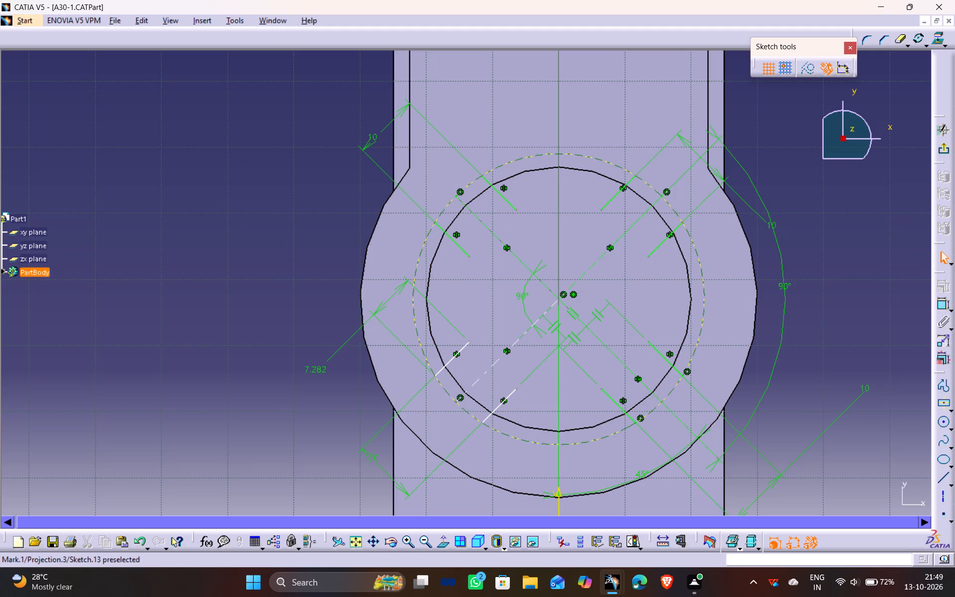
{"action": "left_click", "coordinate": [704, 280]}
{"action": "key", "text": "Delete"}
Sketch a 30 mm diameter circle centred on the ring through the slot lines' inner ends and dimension its diameter.
{"action": "left_click", "coordinate": [942, 426]}
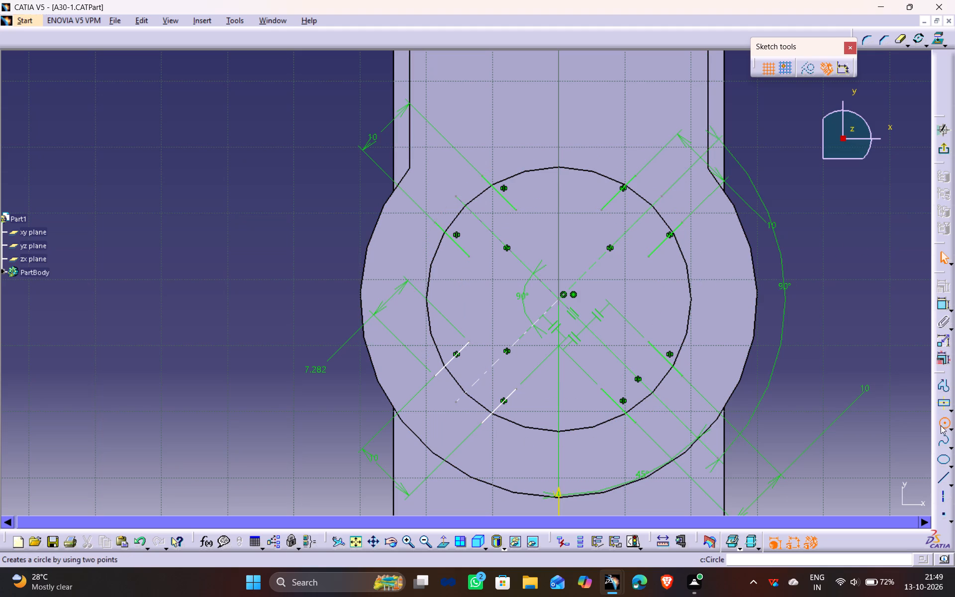
{"action": "left_click", "coordinate": [558, 297]}
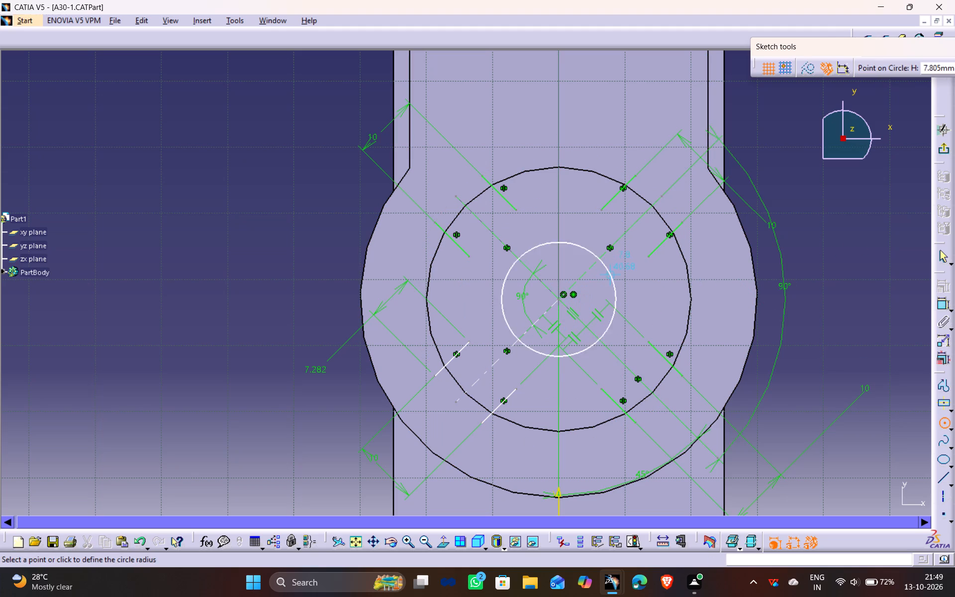
{"action": "left_click", "coordinate": [647, 255]}
{"action": "left_click", "coordinate": [839, 265]}
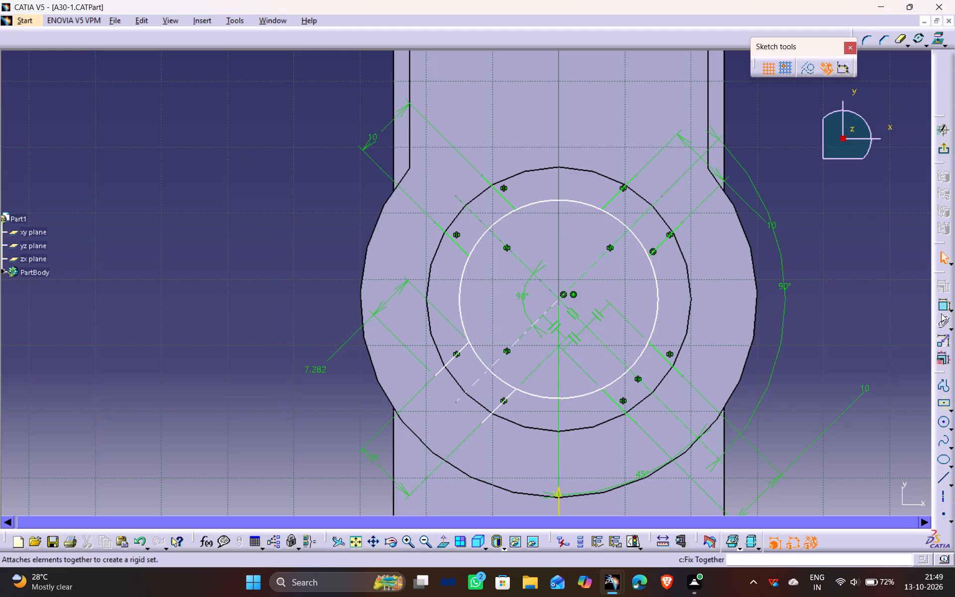
{"action": "left_click", "coordinate": [940, 301]}
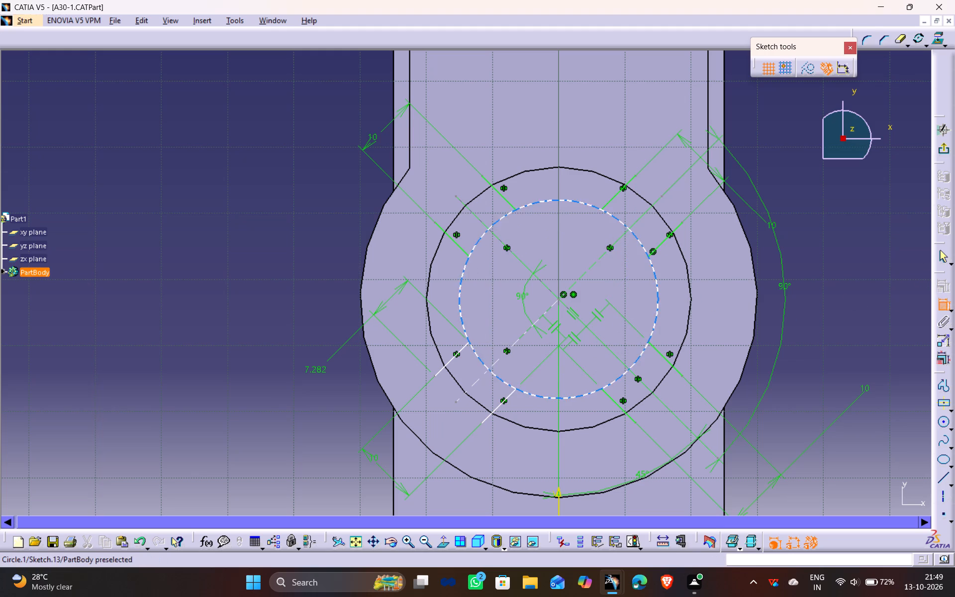
{"action": "left_click", "coordinate": [655, 286]}
{"action": "left_click", "coordinate": [864, 285]}
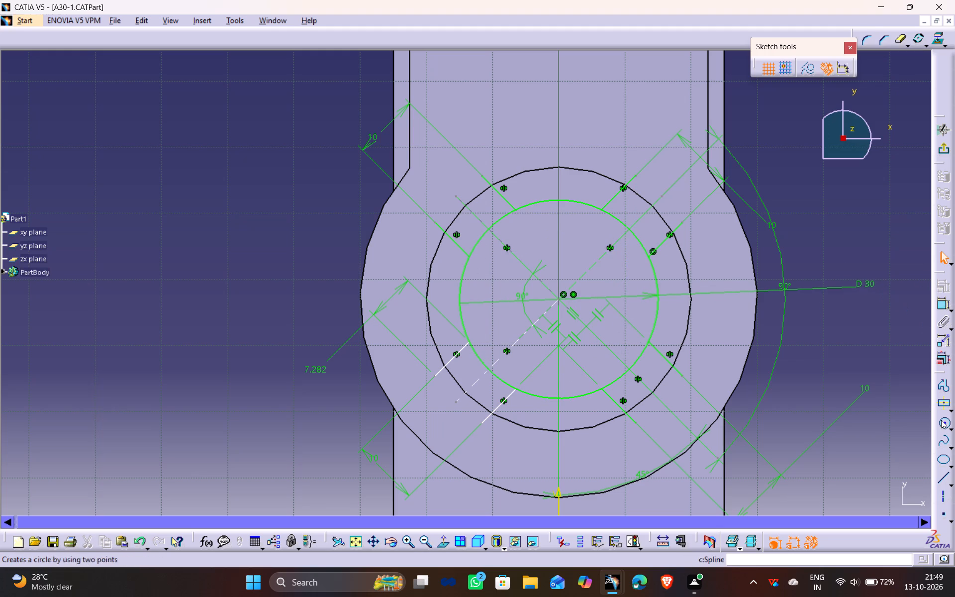
Sketch a larger circle concentric with the ring and set its diameter to 44 mm.
{"action": "left_click", "coordinate": [941, 419]}
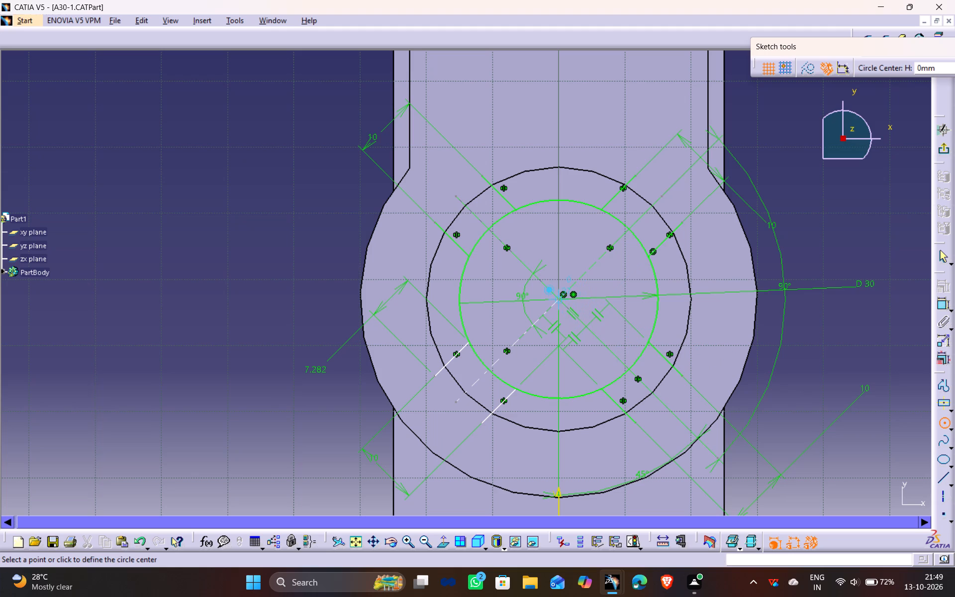
{"action": "left_click", "coordinate": [557, 299]}
{"action": "left_click", "coordinate": [688, 207]}
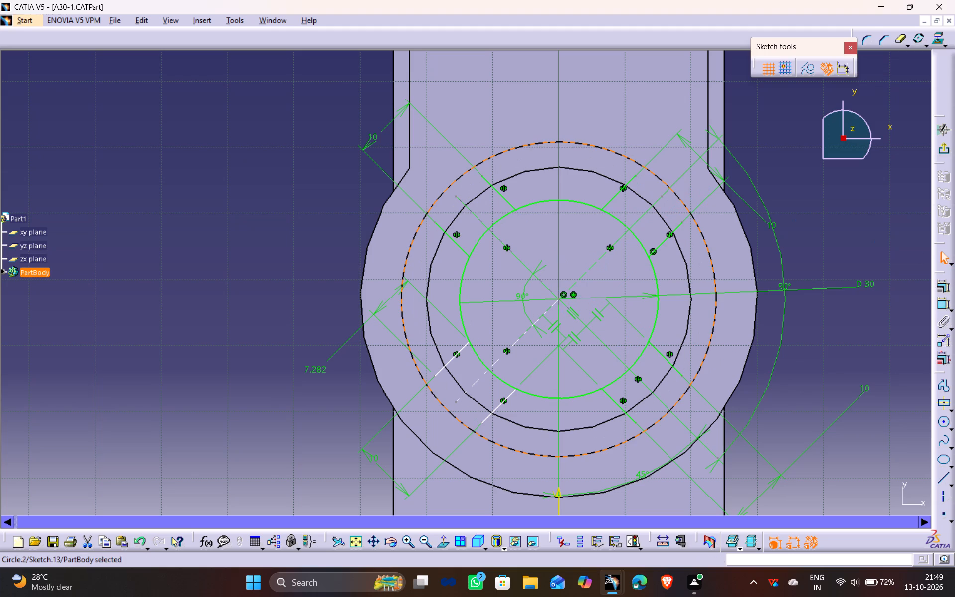
{"action": "left_click", "coordinate": [940, 302]}
{"action": "left_click", "coordinate": [853, 217]}
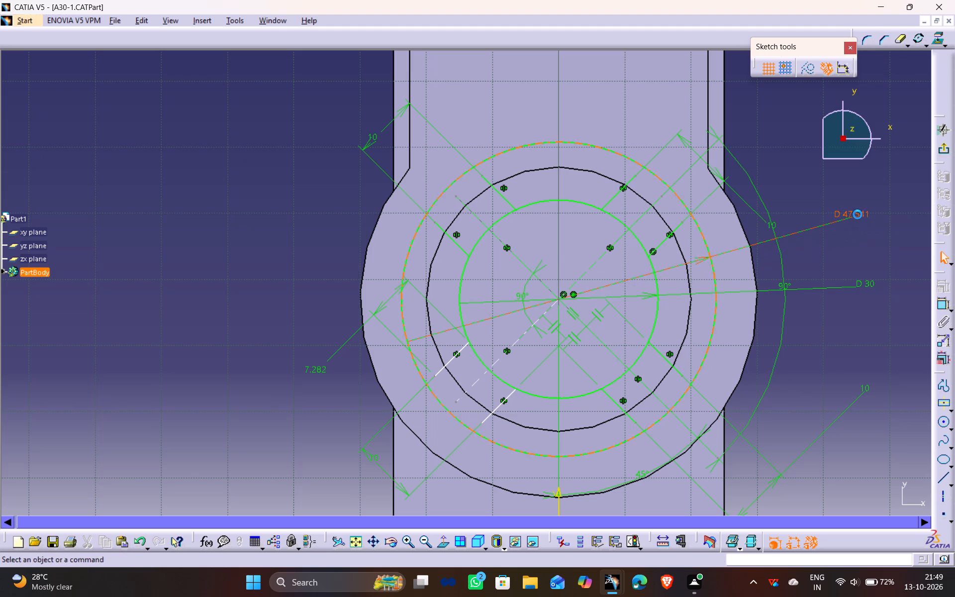
{"action": "double_click", "coordinate": [858, 213]}
{"action": "key", "text": "3"}
{"action": "key", "text": "BackSpace"}
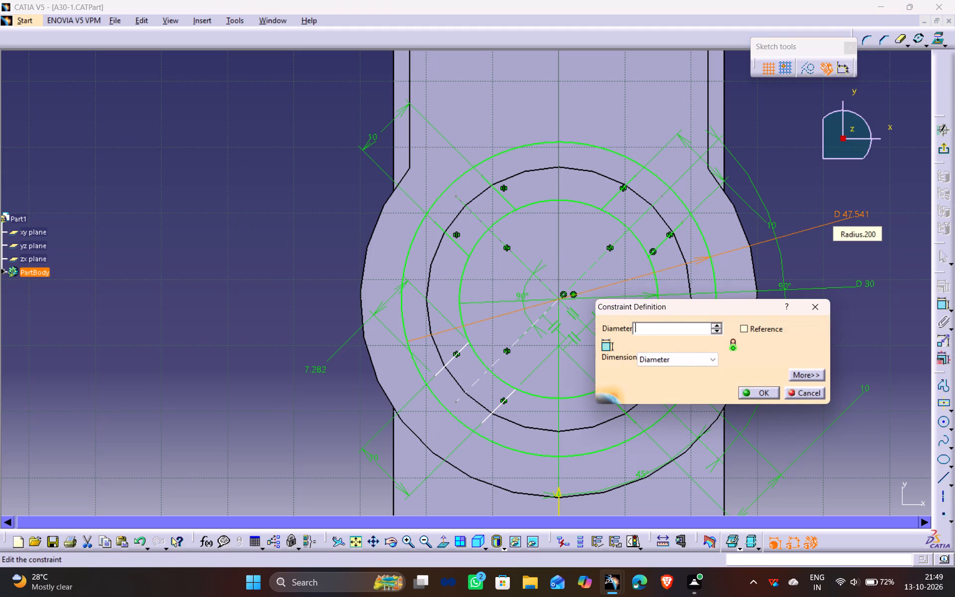
{"action": "type", "text": "44"}
{"action": "key", "text": "Return"}
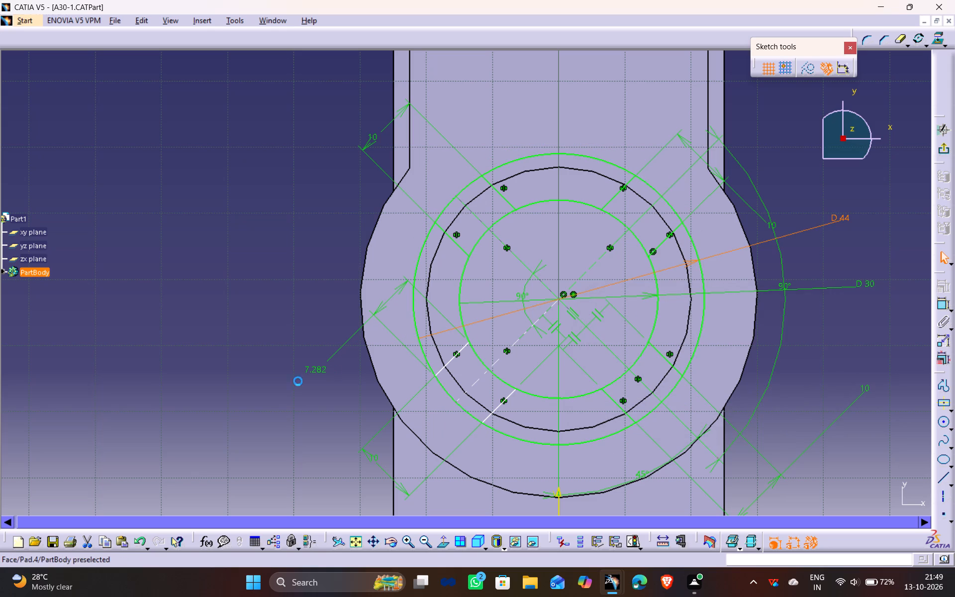
{"action": "left_click", "coordinate": [241, 396]}
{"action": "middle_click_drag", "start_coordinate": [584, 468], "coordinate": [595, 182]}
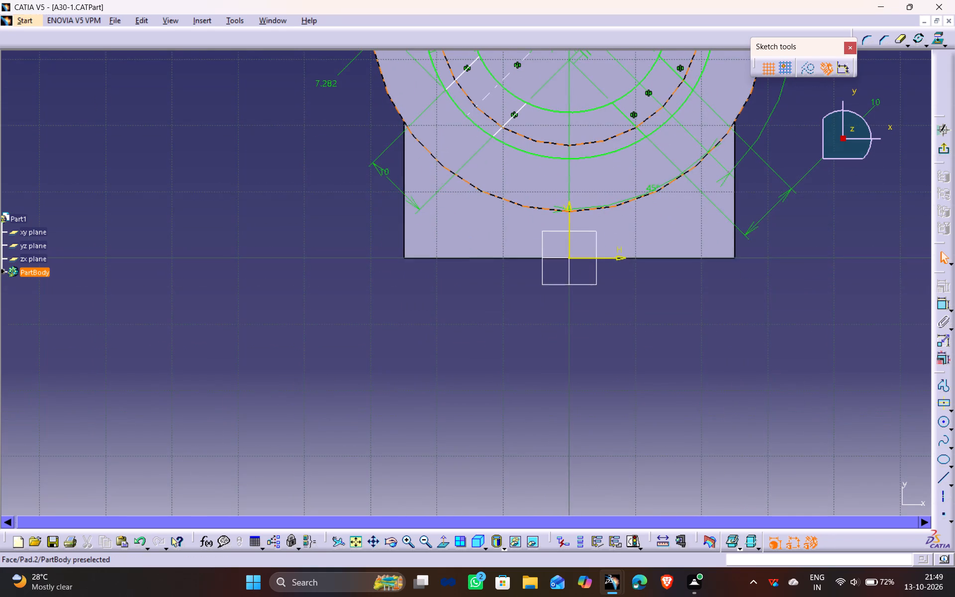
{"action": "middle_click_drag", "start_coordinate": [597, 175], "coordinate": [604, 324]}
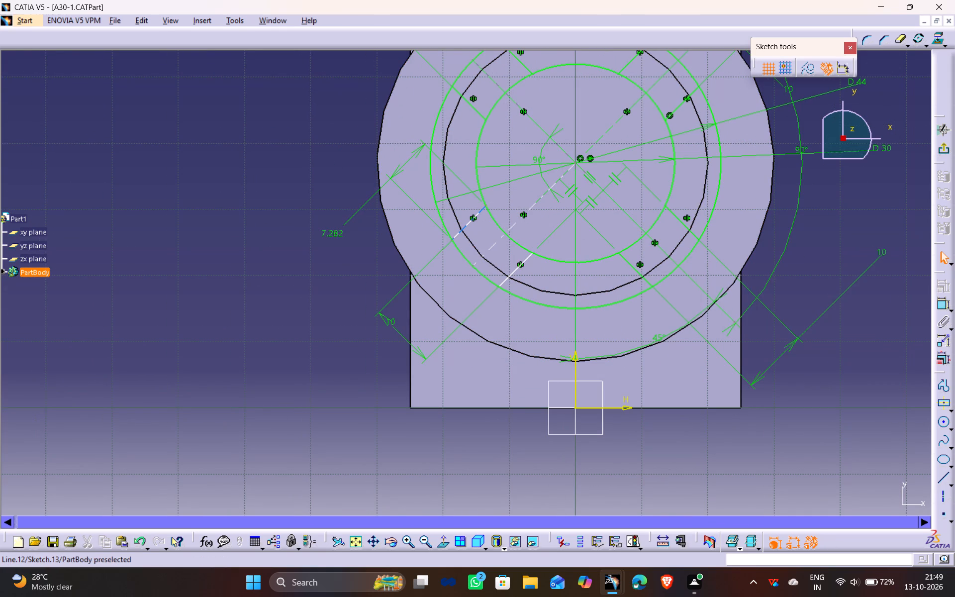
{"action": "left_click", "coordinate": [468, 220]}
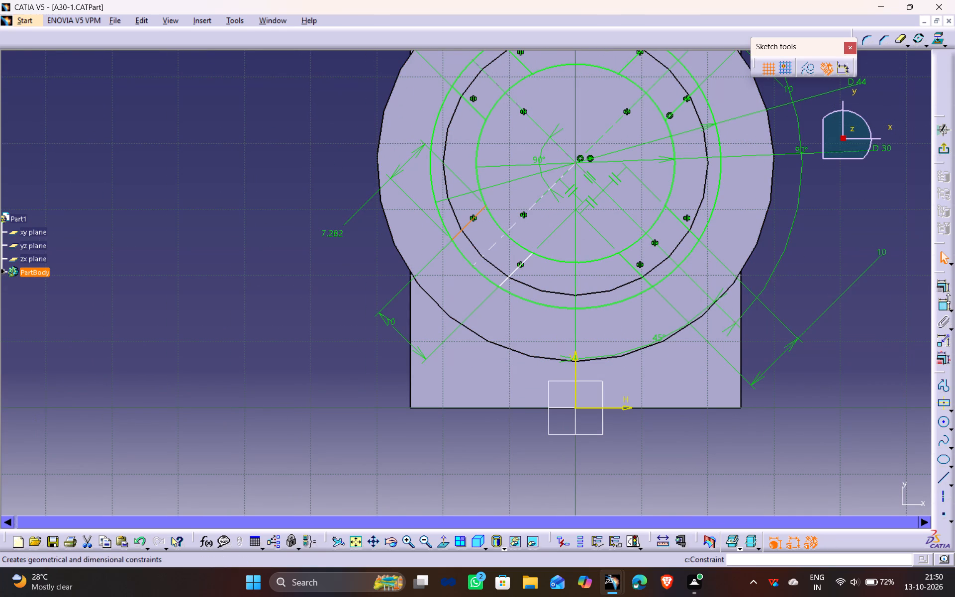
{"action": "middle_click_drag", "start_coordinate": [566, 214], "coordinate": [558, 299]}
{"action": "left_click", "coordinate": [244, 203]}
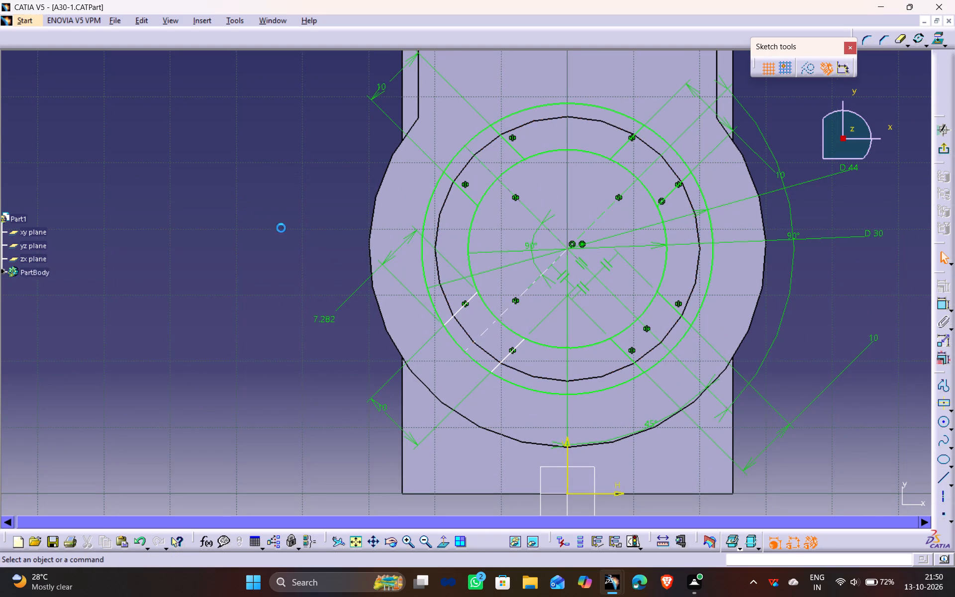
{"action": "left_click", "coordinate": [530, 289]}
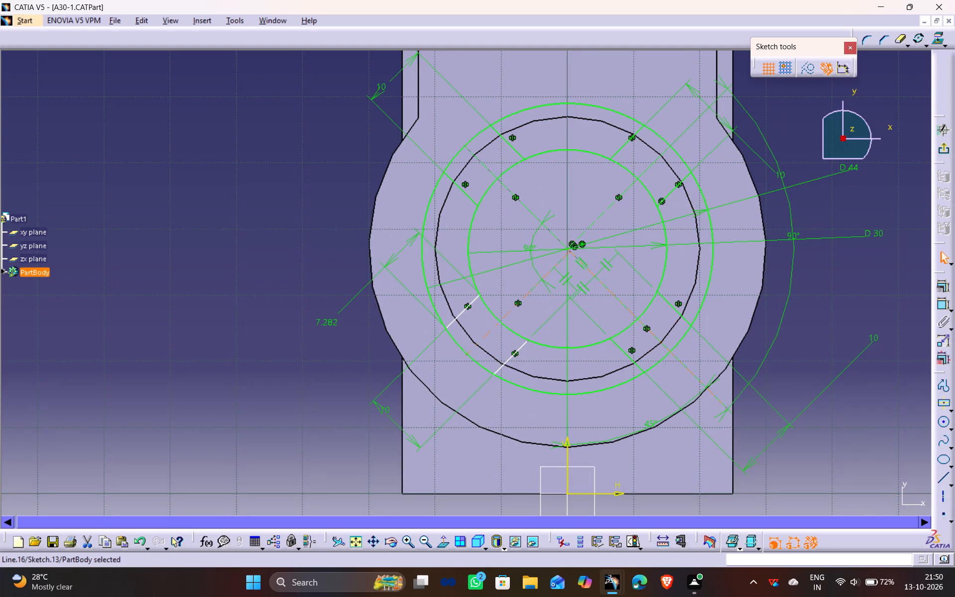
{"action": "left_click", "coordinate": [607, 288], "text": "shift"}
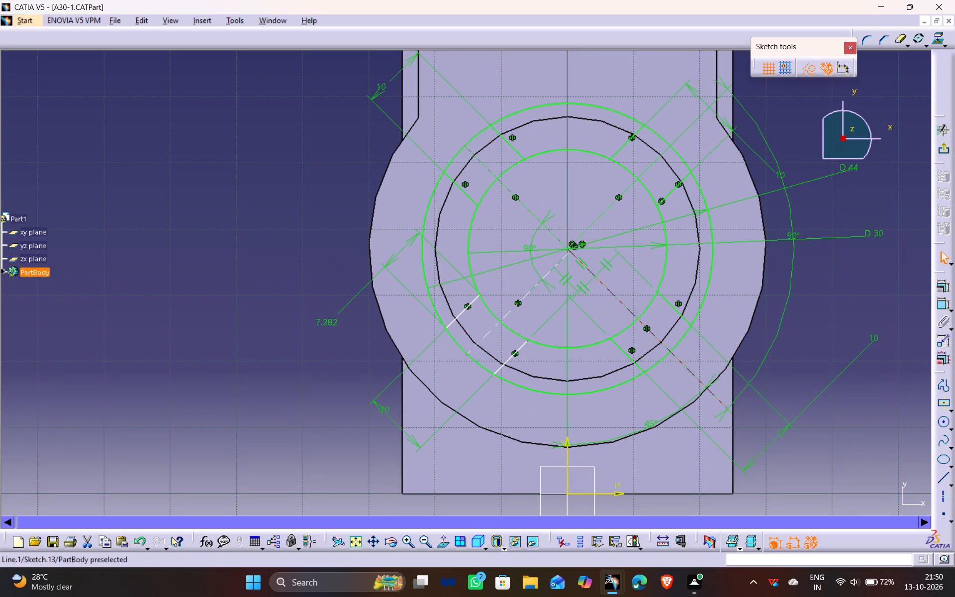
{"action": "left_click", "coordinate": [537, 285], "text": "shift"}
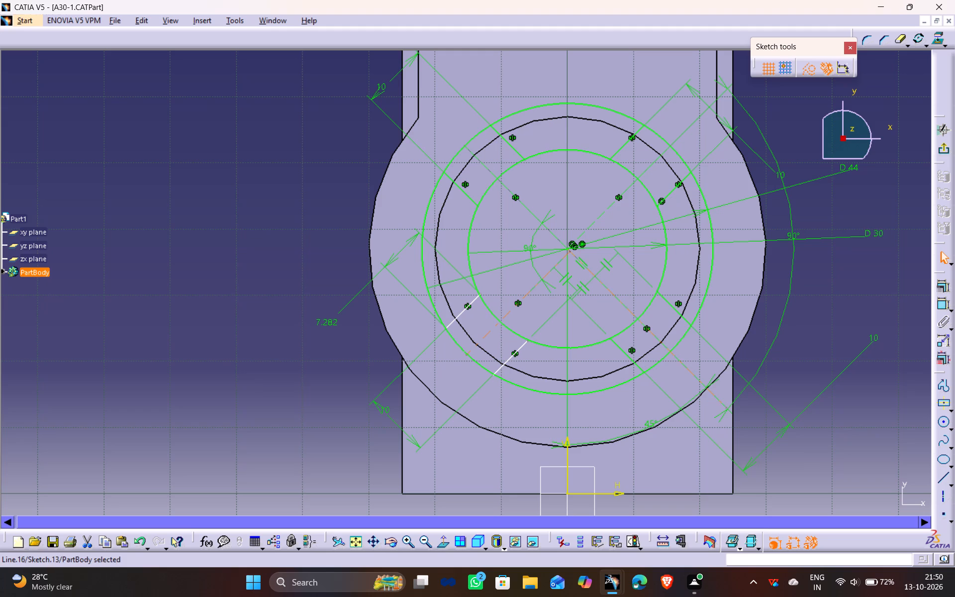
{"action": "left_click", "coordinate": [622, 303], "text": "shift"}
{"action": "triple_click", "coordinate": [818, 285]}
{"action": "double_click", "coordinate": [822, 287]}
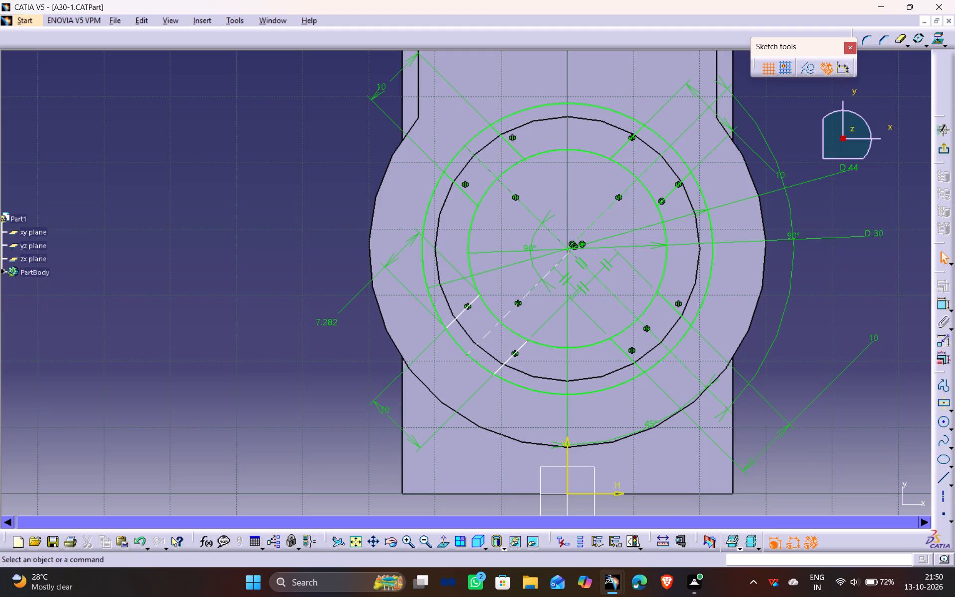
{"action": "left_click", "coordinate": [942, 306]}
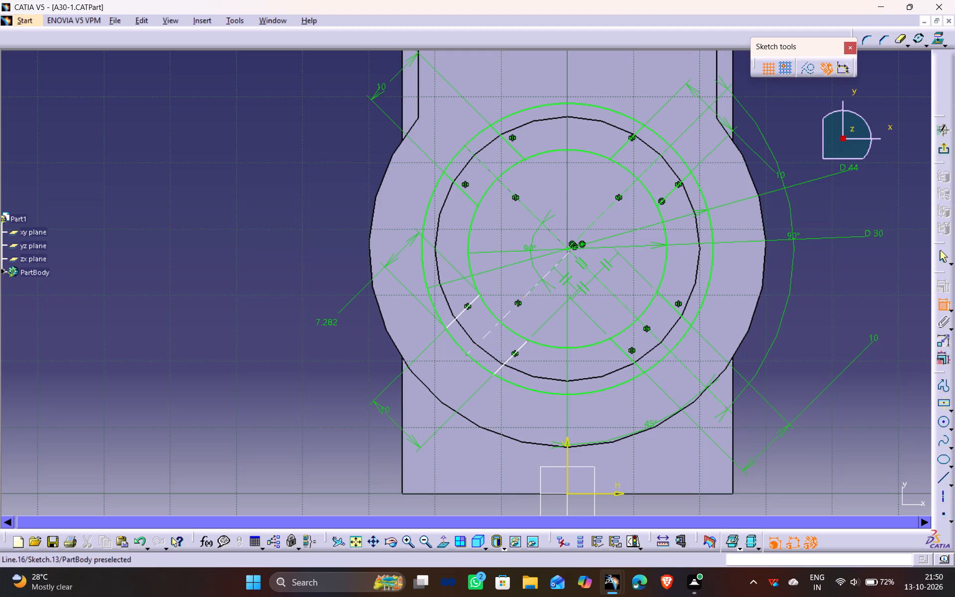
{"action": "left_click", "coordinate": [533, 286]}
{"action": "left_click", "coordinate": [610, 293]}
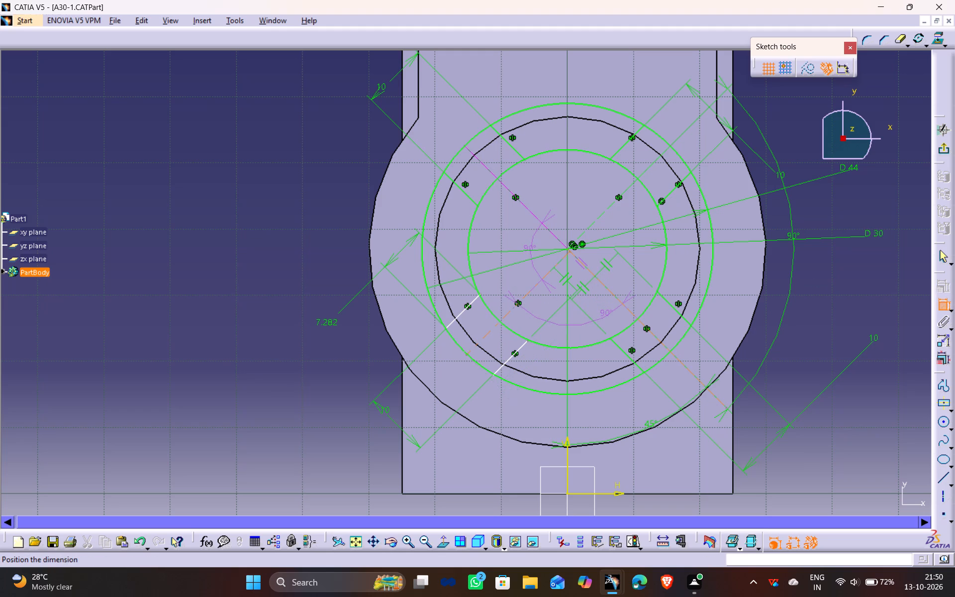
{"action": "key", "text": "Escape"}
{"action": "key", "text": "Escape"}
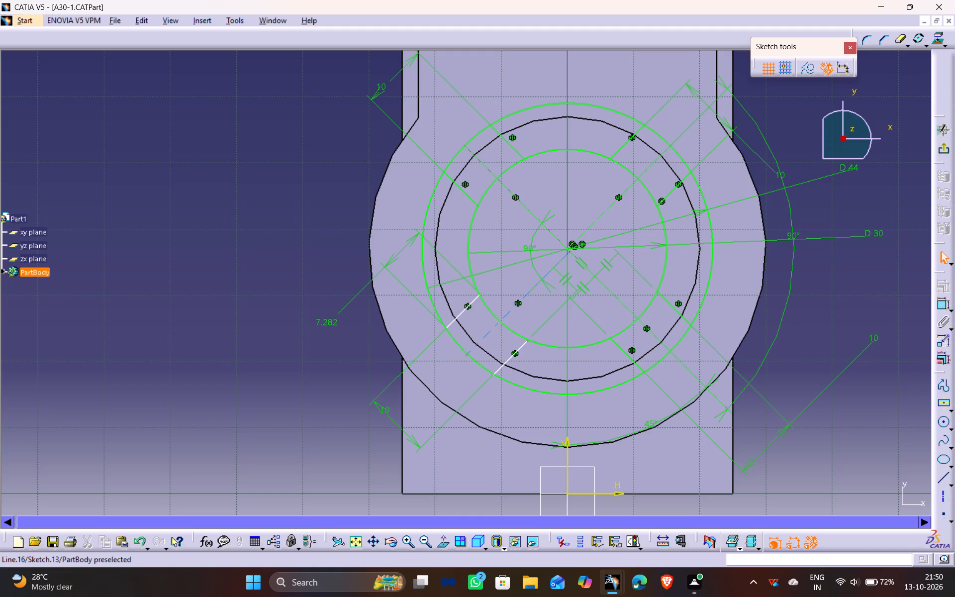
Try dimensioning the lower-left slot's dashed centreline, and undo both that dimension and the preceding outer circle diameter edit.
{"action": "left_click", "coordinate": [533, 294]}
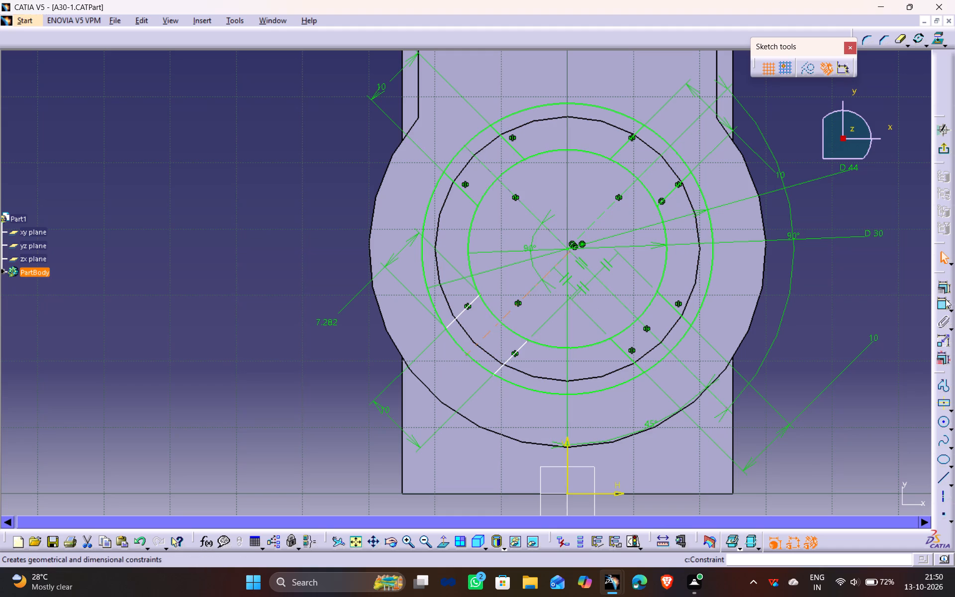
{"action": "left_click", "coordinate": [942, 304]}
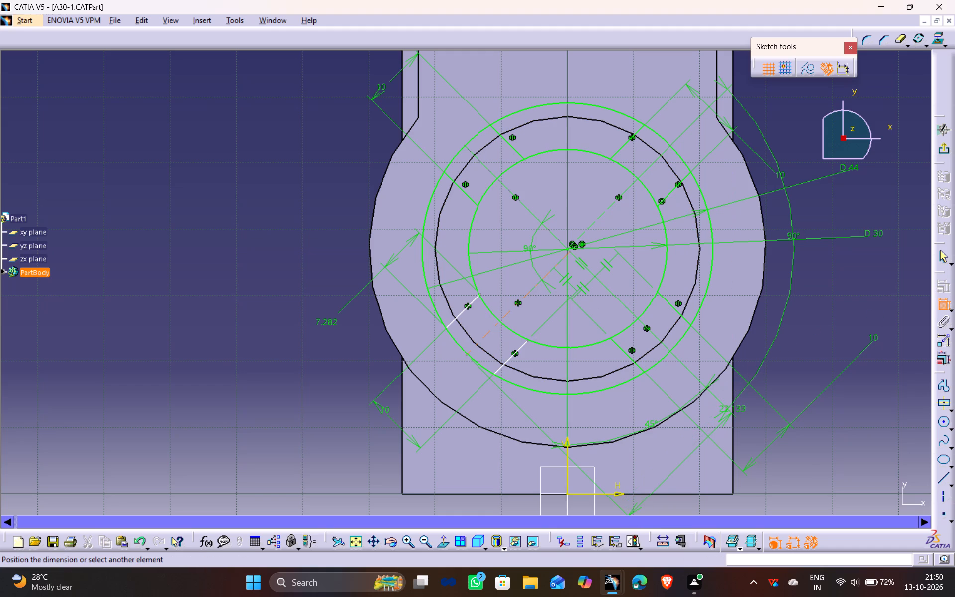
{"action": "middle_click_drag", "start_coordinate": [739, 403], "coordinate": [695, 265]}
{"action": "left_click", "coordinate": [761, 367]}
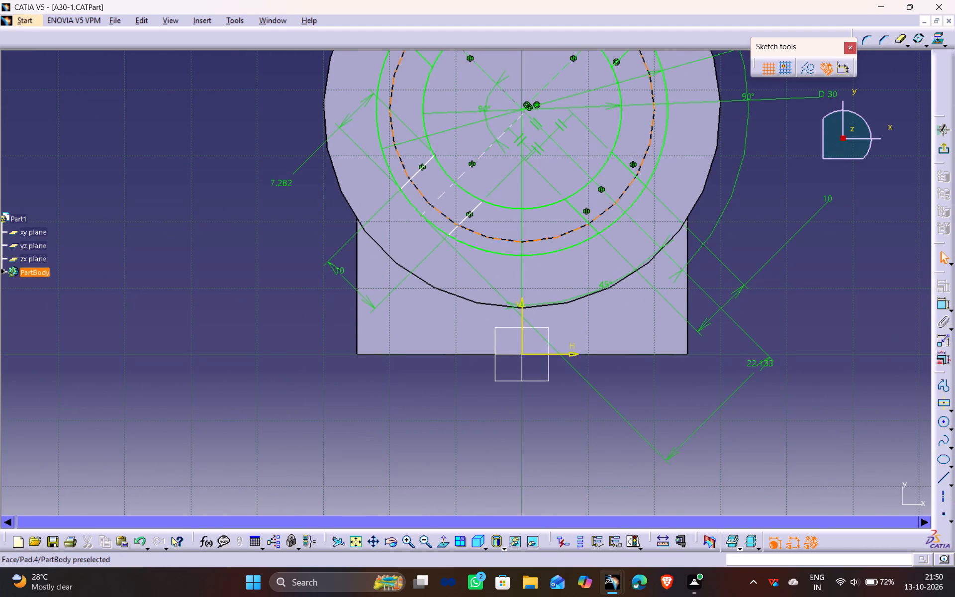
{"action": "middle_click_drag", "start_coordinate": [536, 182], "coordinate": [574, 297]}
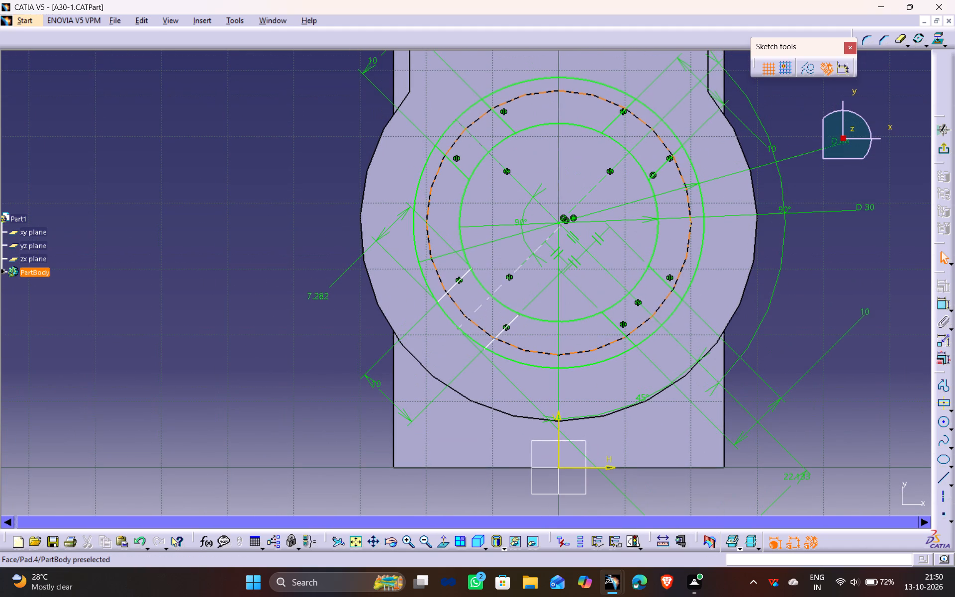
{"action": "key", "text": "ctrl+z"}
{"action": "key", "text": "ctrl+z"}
Pull the lower-left slot centreline's inner end off the ring centre and constrain that endpoint coincident with the centre point.
{"action": "scroll", "coordinate": [574, 306], "scroll_direction": "down", "scroll_amount": 1}
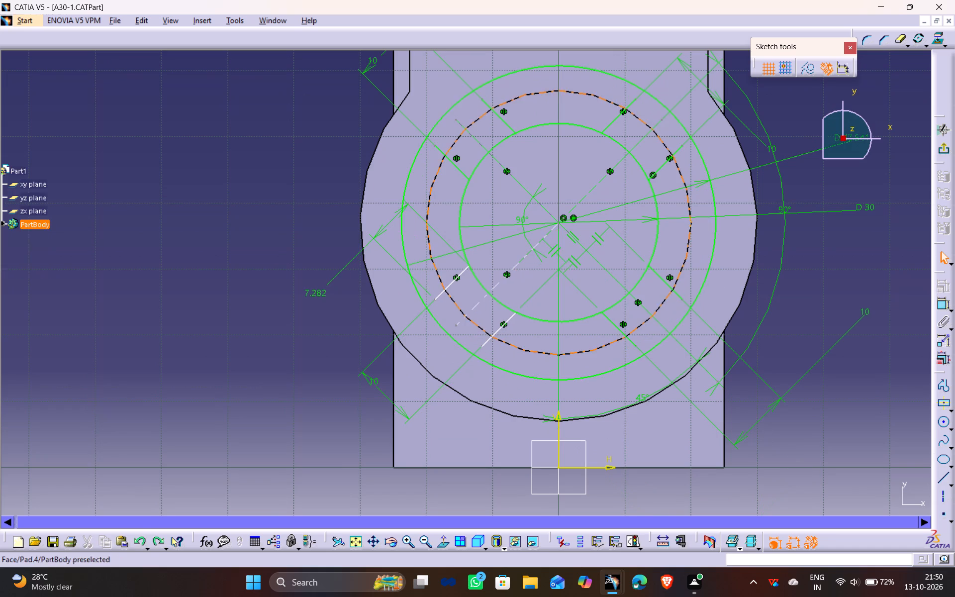
{"action": "middle_click_drag", "start_coordinate": [572, 307], "coordinate": [548, 210], "text": "ctrl"}
{"action": "middle_click_drag", "start_coordinate": [778, 139], "coordinate": [720, 347]}
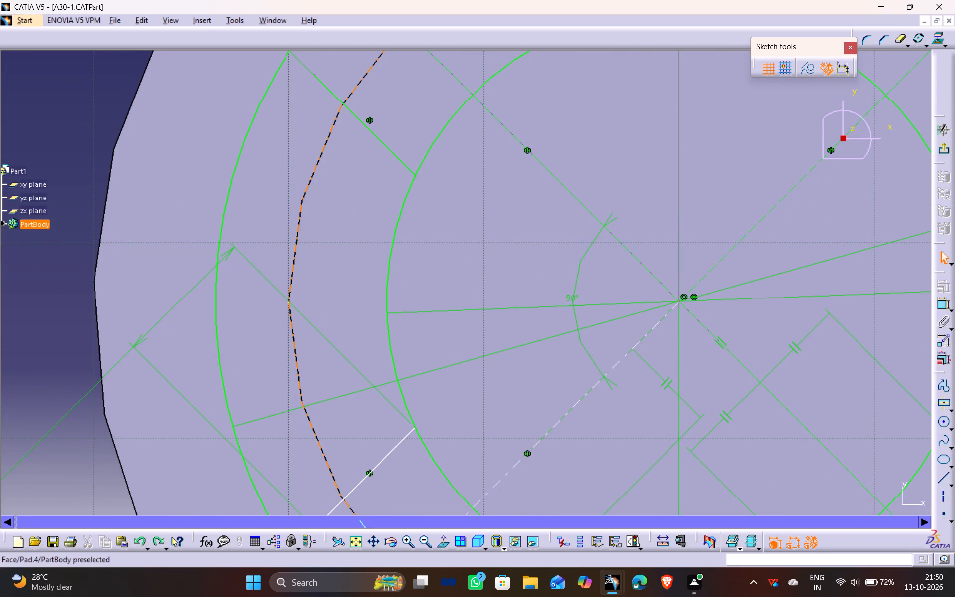
{"action": "left_click_drag", "start_coordinate": [675, 305], "coordinate": [684, 330]}
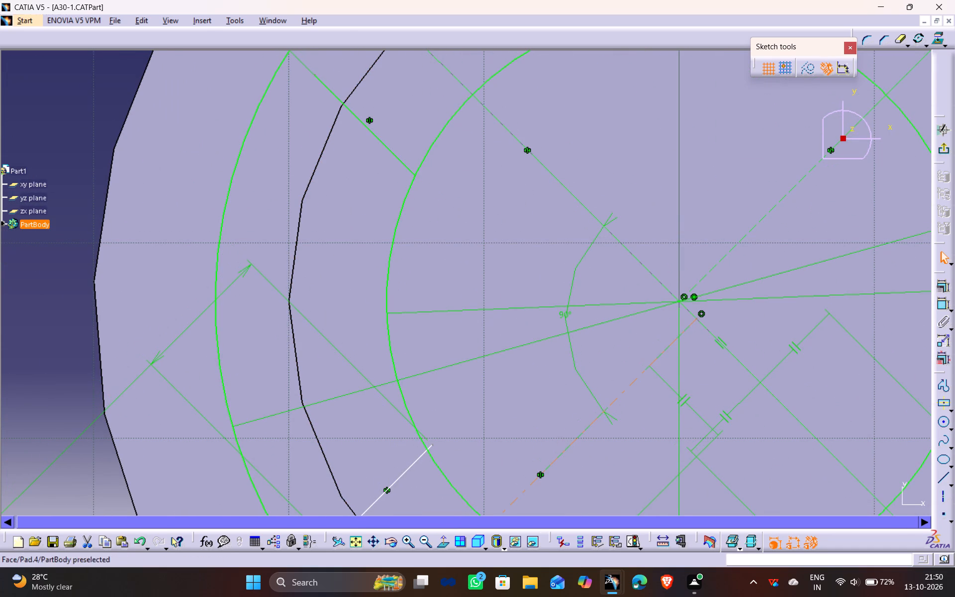
{"action": "left_click", "coordinate": [697, 318]}
{"action": "left_click", "coordinate": [678, 300], "text": "ctrl"}
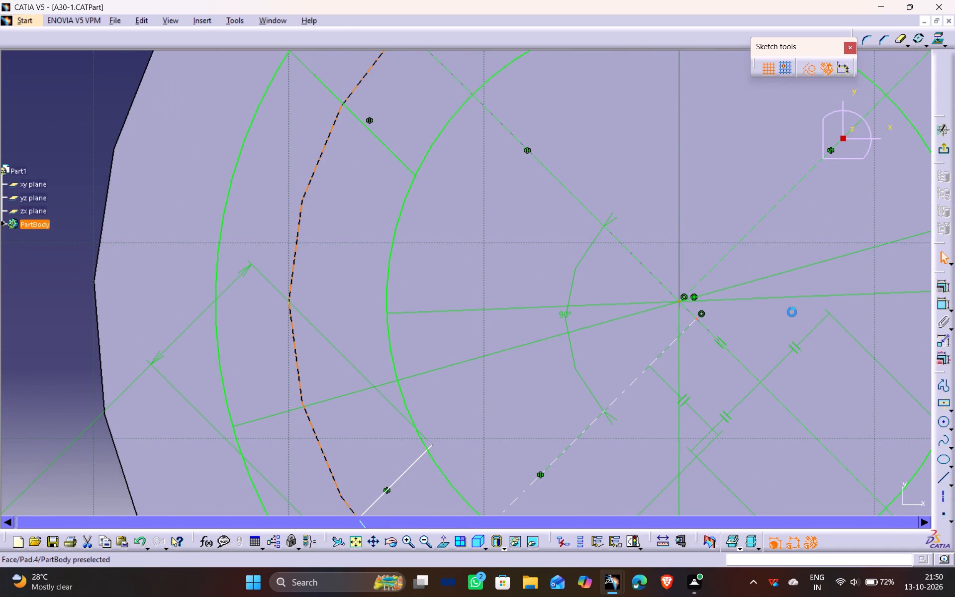
{"action": "left_click", "coordinate": [947, 285]}
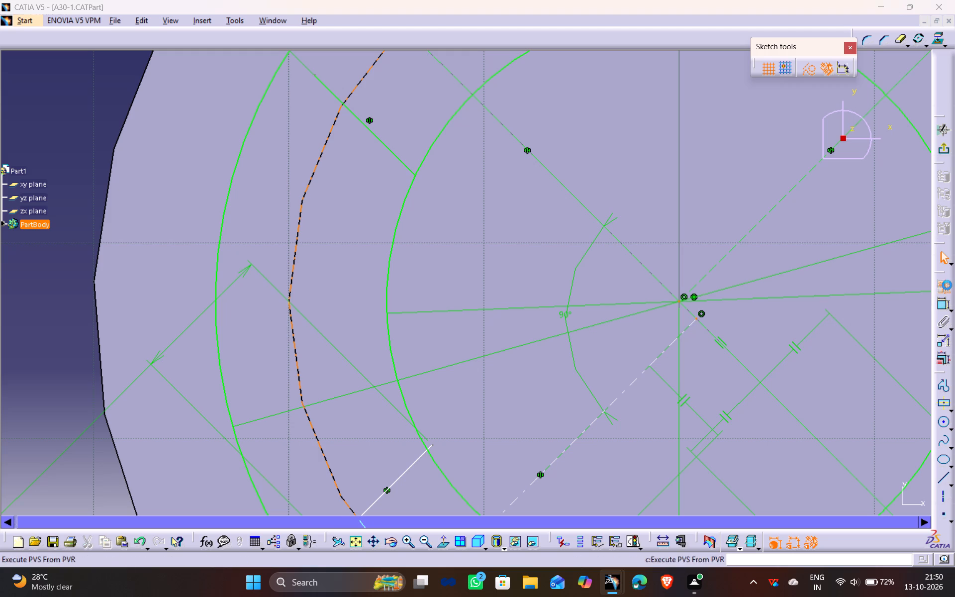
{"action": "left_click", "coordinate": [895, 389]}
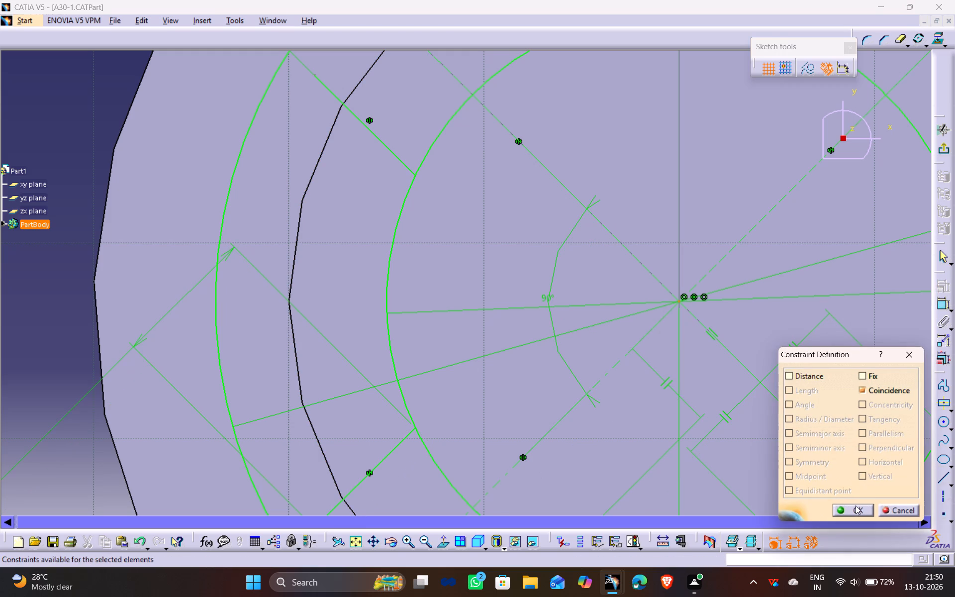
{"action": "left_click", "coordinate": [856, 506]}
{"action": "middle_click_drag", "start_coordinate": [565, 158], "coordinate": [589, 264], "text": "ctrl"}
{"action": "left_click", "coordinate": [239, 268]}
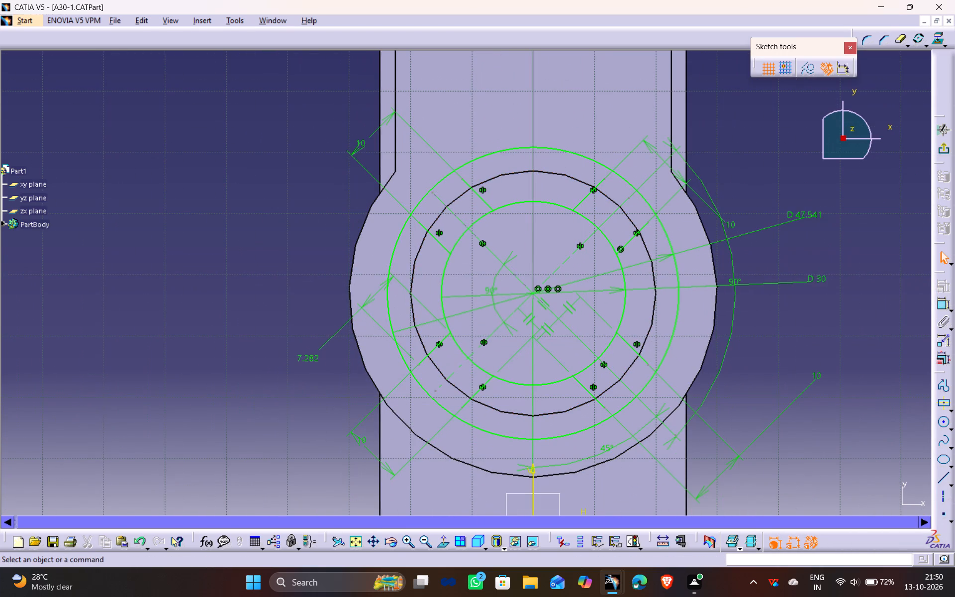
Set the outer circle's diameter to 44 mm.
{"action": "middle_click_drag", "start_coordinate": [522, 440], "coordinate": [531, 371], "text": "ctrl"}
{"action": "middle_click_drag", "start_coordinate": [508, 416], "coordinate": [611, 256]}
{"action": "middle_click_drag", "start_coordinate": [571, 162], "coordinate": [584, 216], "text": "ctrl"}
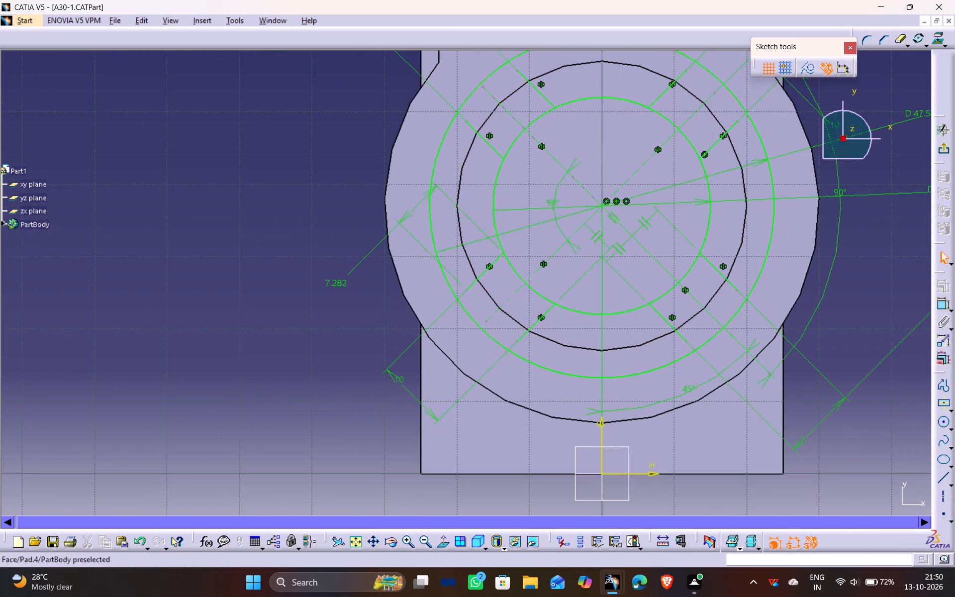
{"action": "middle_click_drag", "start_coordinate": [649, 158], "coordinate": [613, 268]}
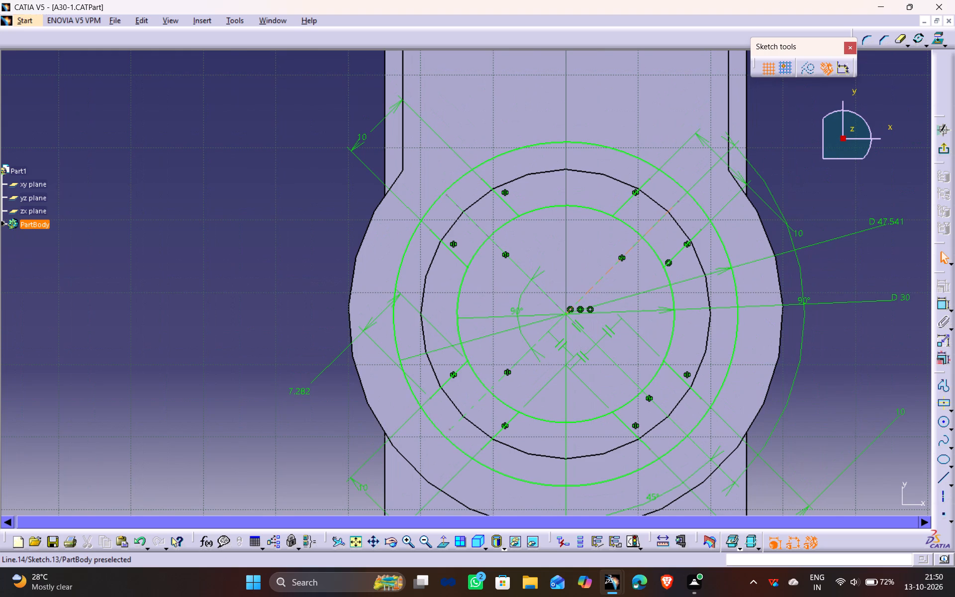
{"action": "double_click", "coordinate": [894, 222]}
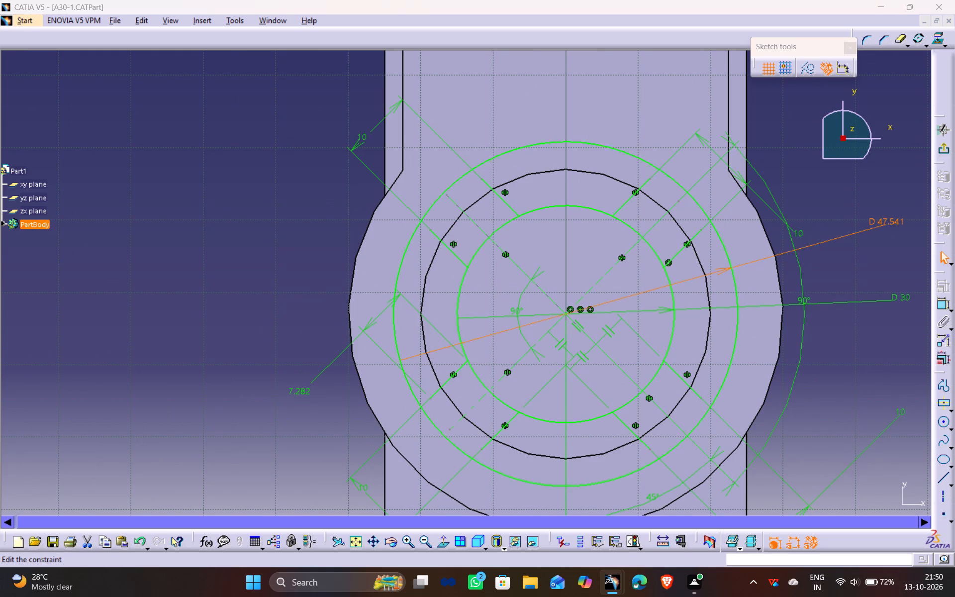
{"action": "type", "text": "44"}
{"action": "key", "text": "Return"}
{"action": "left_click", "coordinate": [803, 165]}
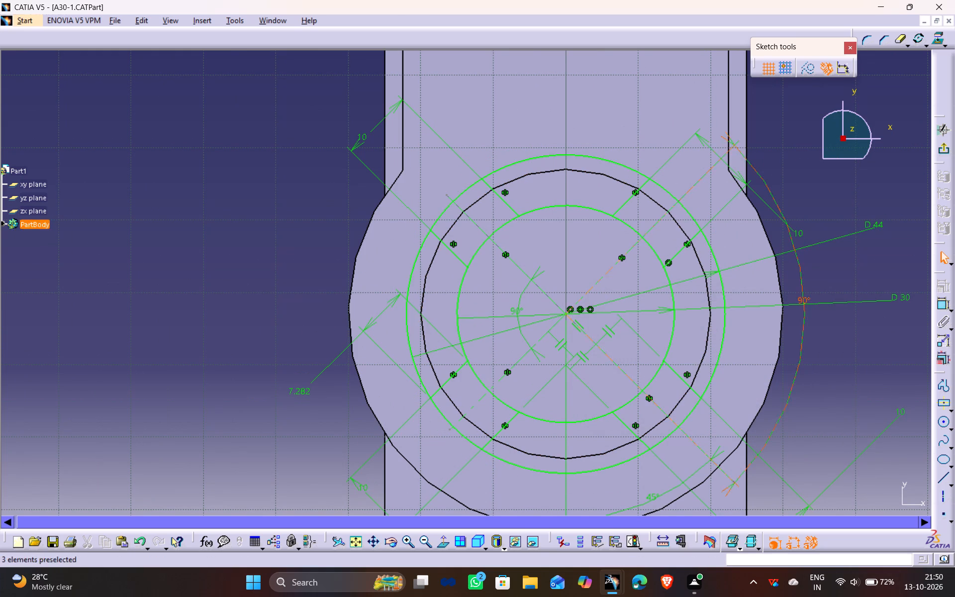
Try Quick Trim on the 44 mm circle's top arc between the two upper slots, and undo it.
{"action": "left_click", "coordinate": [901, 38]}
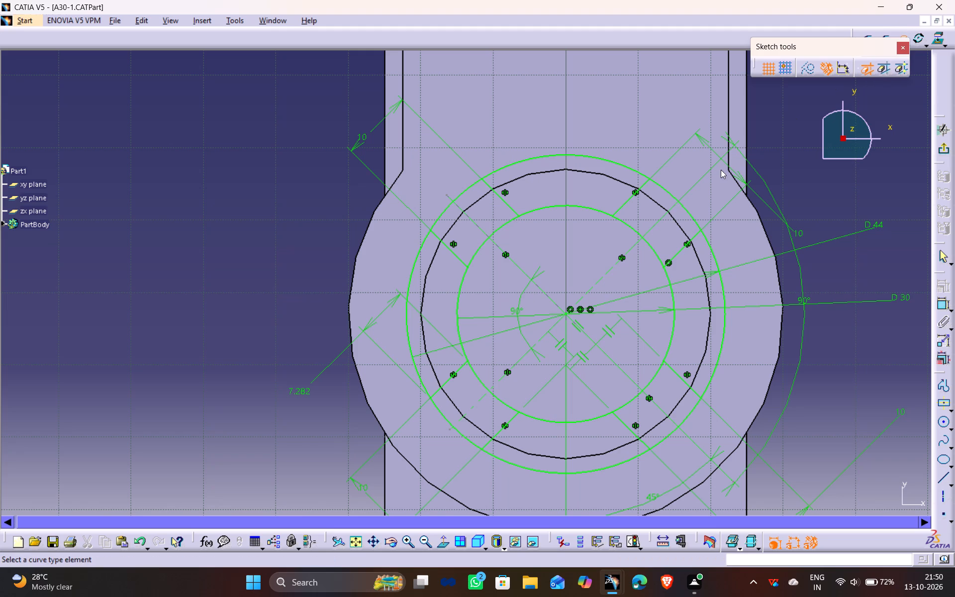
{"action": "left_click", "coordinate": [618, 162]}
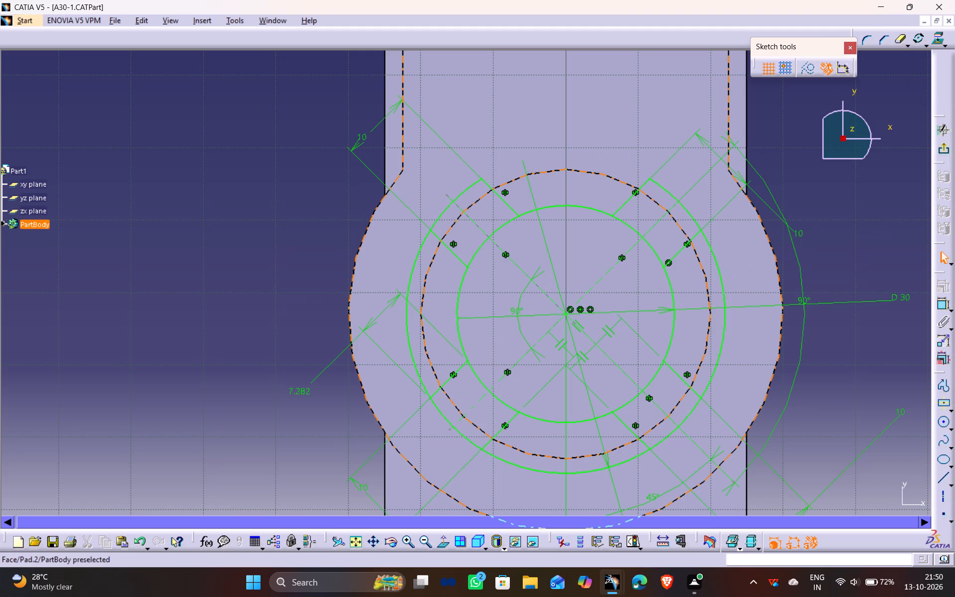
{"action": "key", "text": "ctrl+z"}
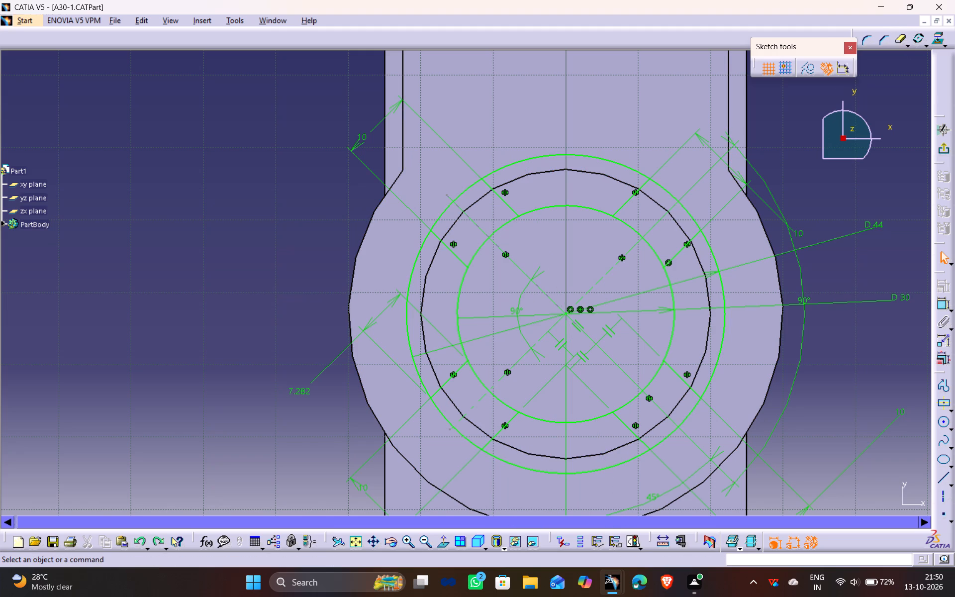
Quick-trim the 44 mm and 30 mm circle segments lying between the upper-right slot's two side lines.
{"action": "left_click", "coordinate": [894, 36]}
{"action": "left_click", "coordinate": [666, 193]}
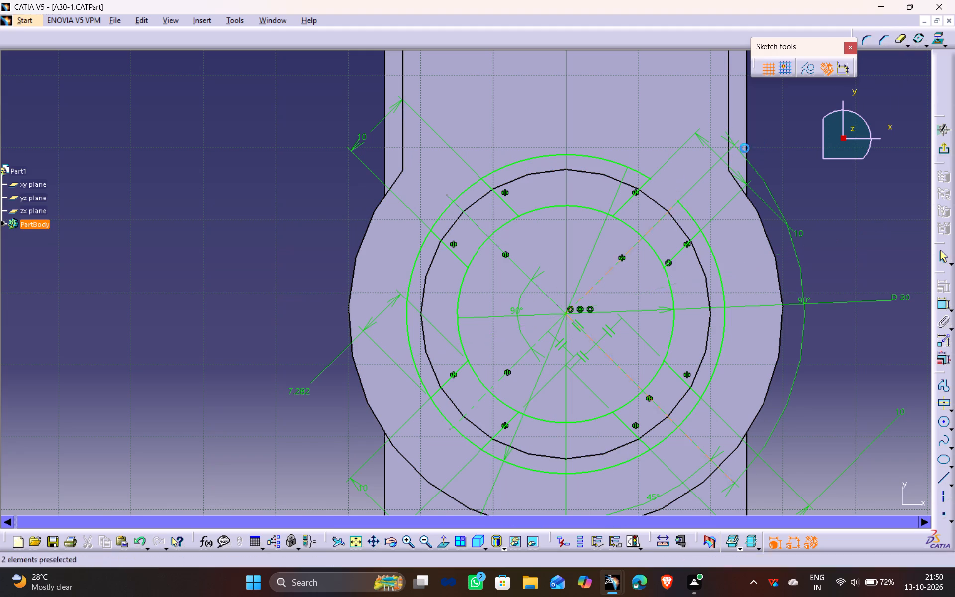
{"action": "left_click", "coordinate": [897, 40]}
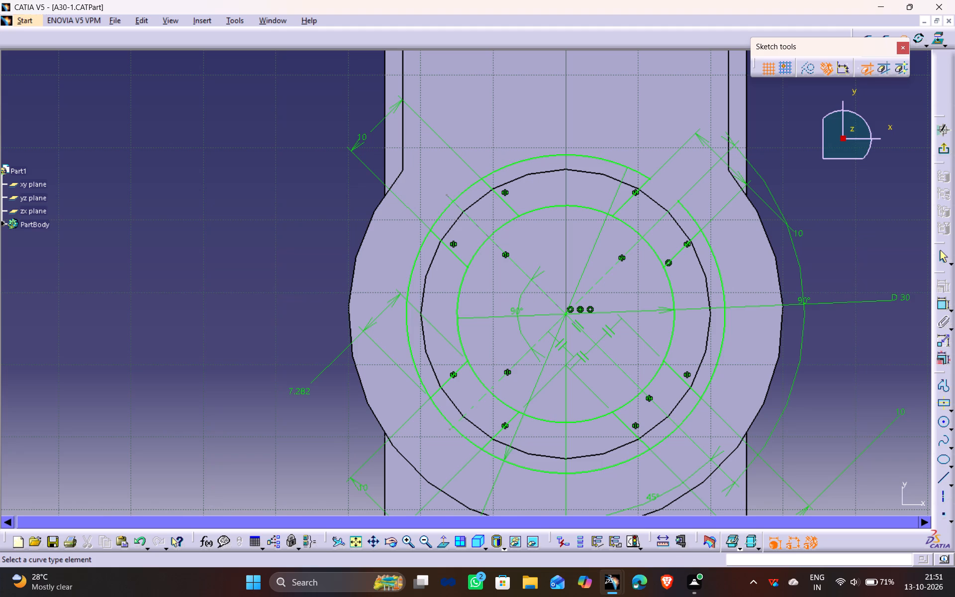
{"action": "left_click", "coordinate": [694, 218]}
{"action": "left_click_drag", "start_coordinate": [902, 36], "coordinate": [894, 50]}
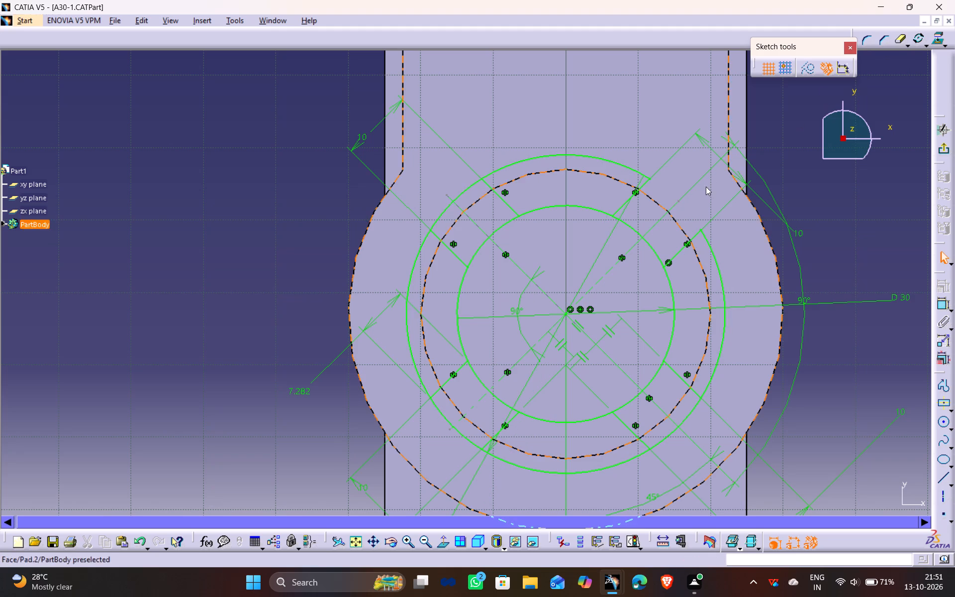
{"action": "left_click", "coordinate": [628, 227]}
{"action": "left_click", "coordinate": [842, 162]}
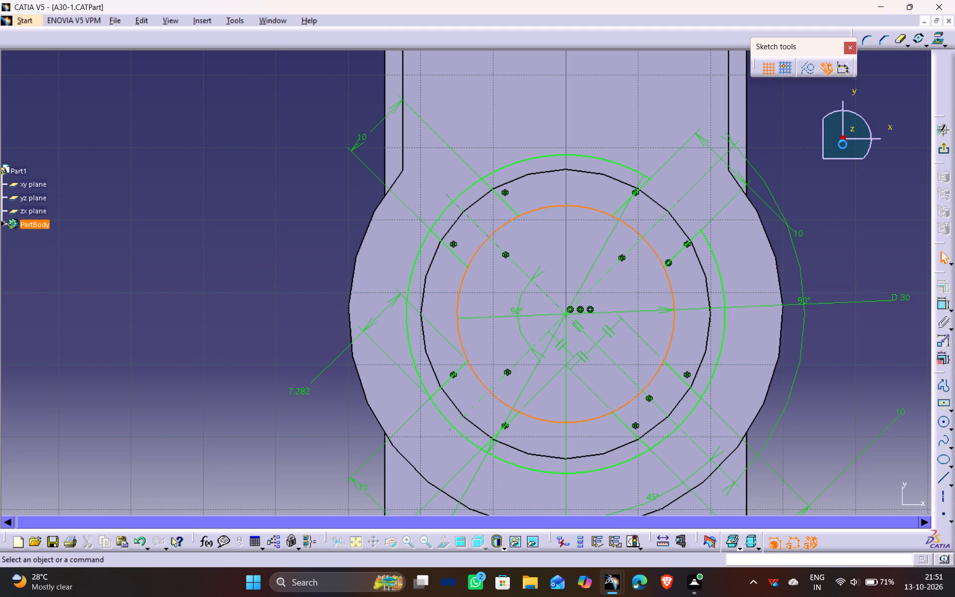
{"action": "left_click_drag", "start_coordinate": [898, 35], "coordinate": [898, 40]}
{"action": "left_click", "coordinate": [626, 221]}
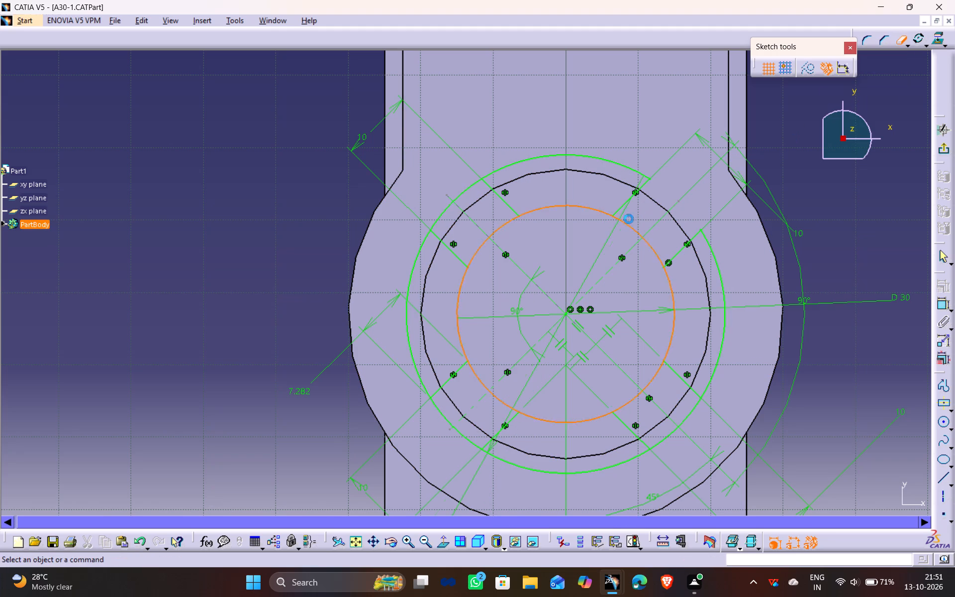
{"action": "left_click", "coordinate": [903, 38]}
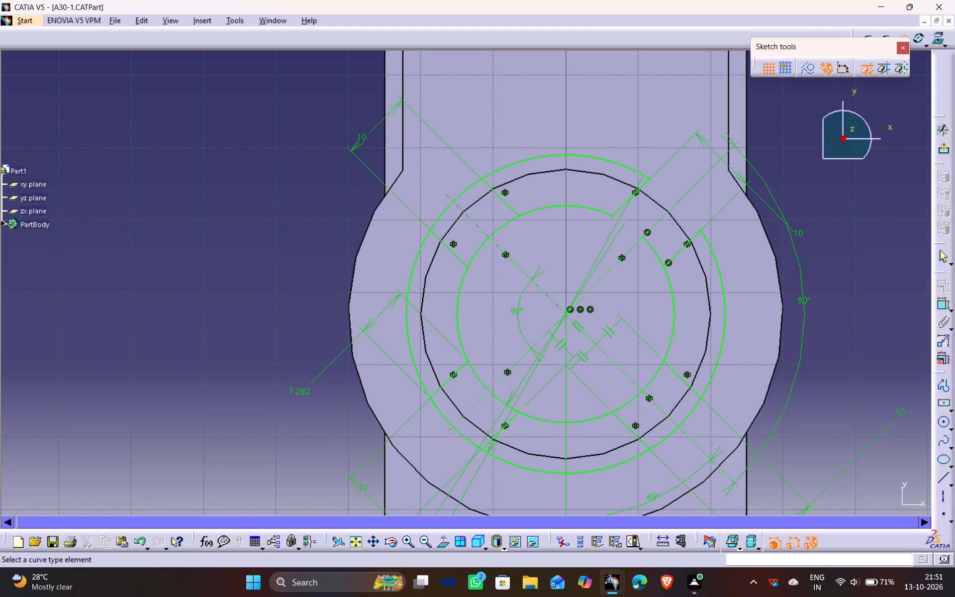
{"action": "left_click", "coordinate": [654, 250]}
Quick-trim the 30 mm and 44 mm circle segments lying between the lower-right slot's two side lines.
{"action": "left_click", "coordinate": [896, 44]}
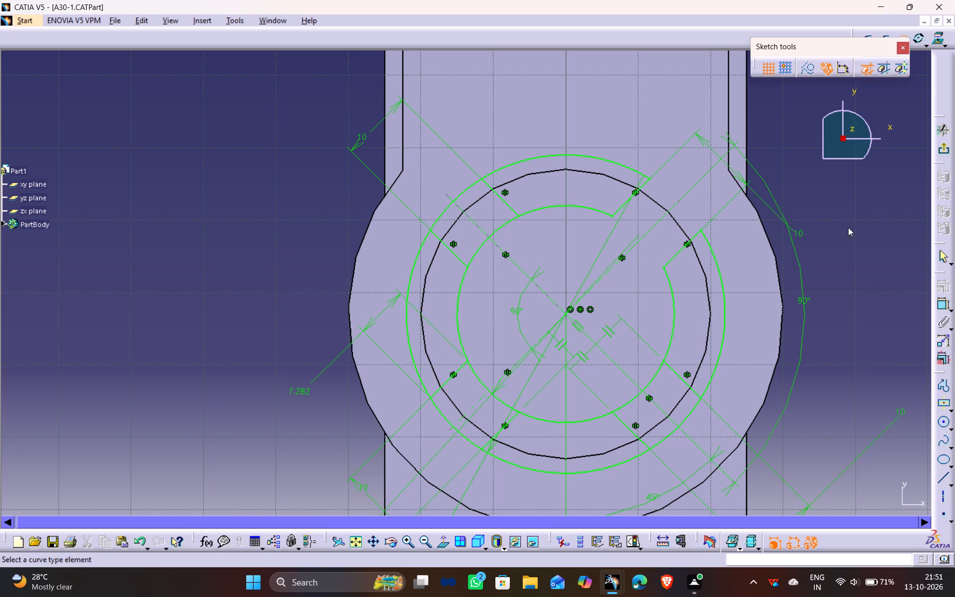
{"action": "middle_click_drag", "start_coordinate": [835, 250], "coordinate": [811, 54]}
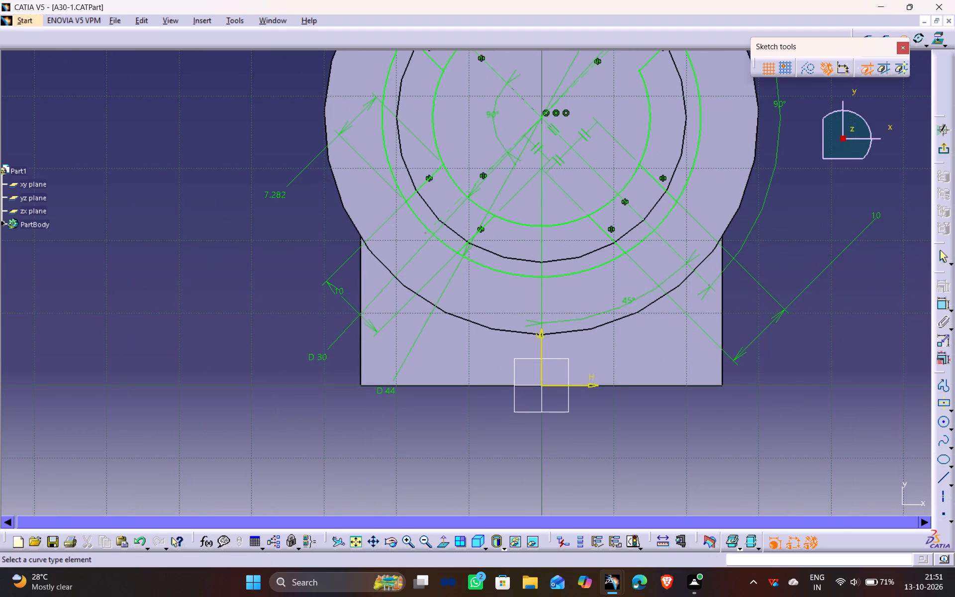
{"action": "left_click", "coordinate": [630, 183]}
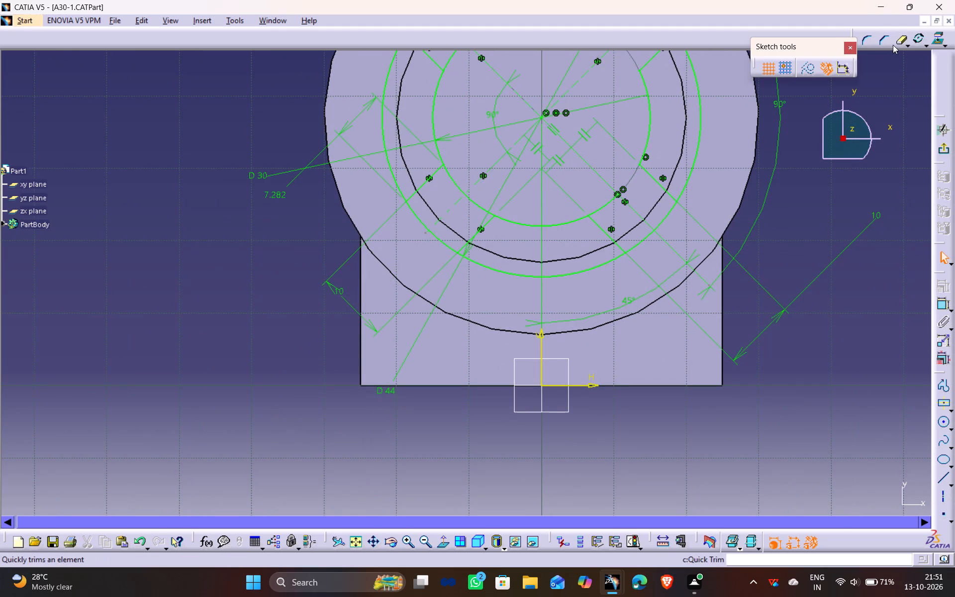
{"action": "left_click", "coordinate": [893, 44]}
{"action": "left_click", "coordinate": [608, 202]}
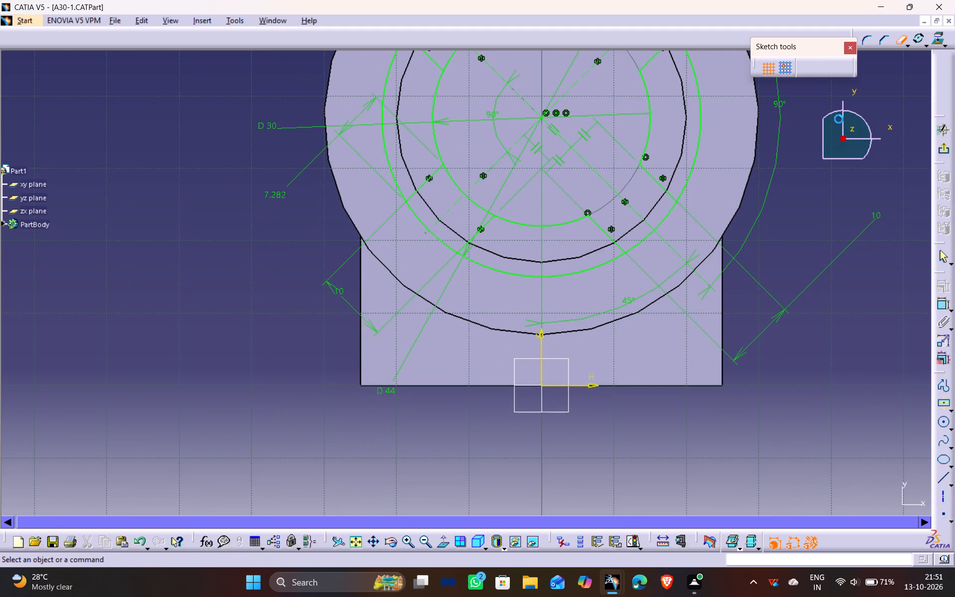
{"action": "left_click", "coordinate": [900, 41]}
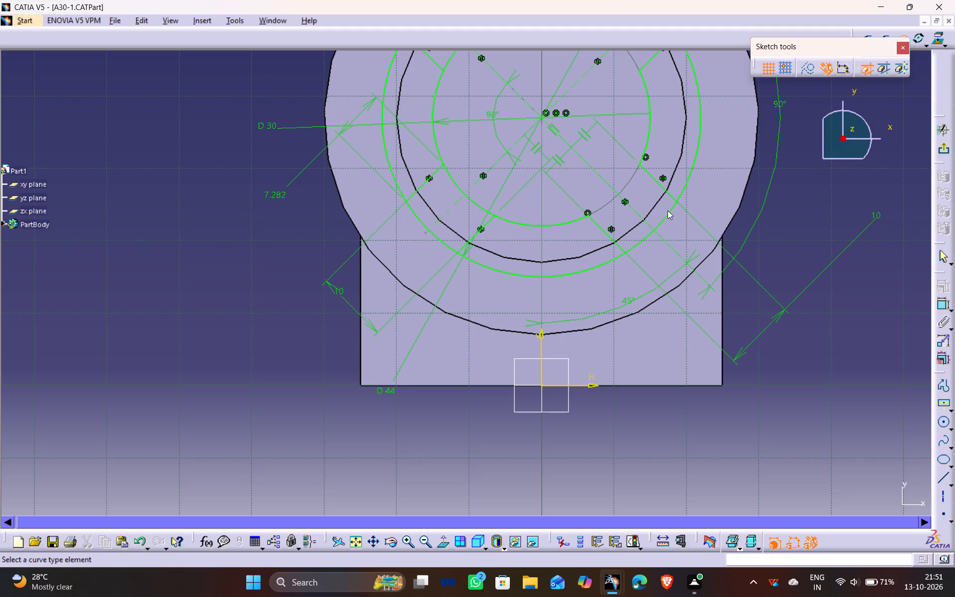
{"action": "left_click", "coordinate": [668, 212]}
{"action": "left_click", "coordinate": [900, 34]}
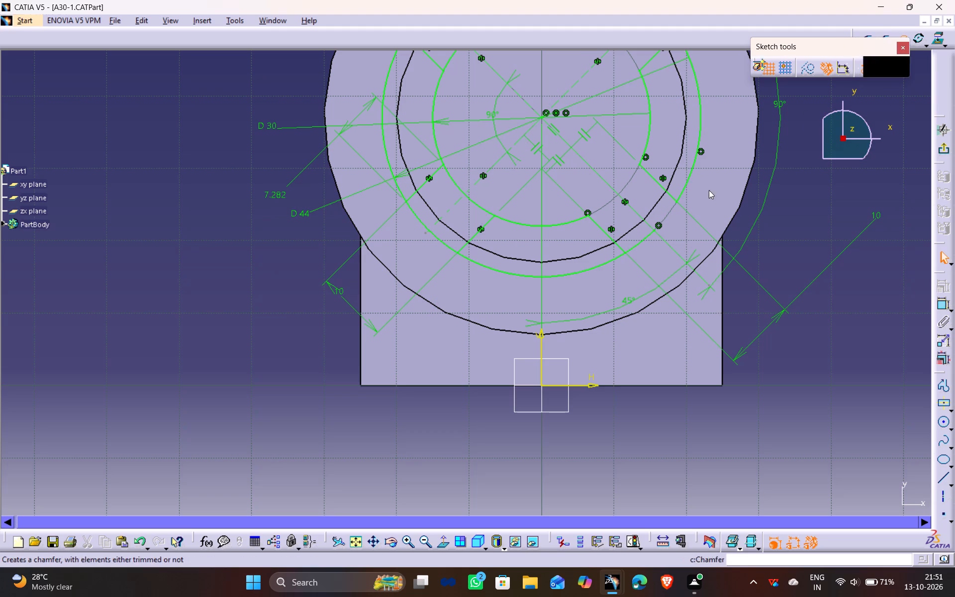
{"action": "left_click", "coordinate": [648, 235]}
Quick-trim the 30 mm and 44 mm circle segments lying between the lower-left slot's two side lines.
{"action": "middle_click_drag", "start_coordinate": [533, 314], "coordinate": [714, 297]}
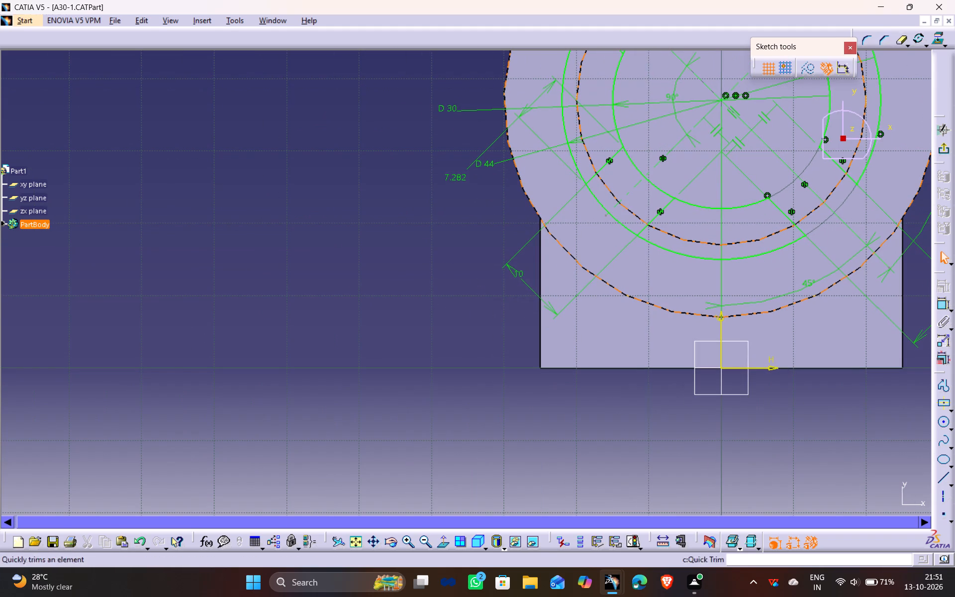
{"action": "left_click", "coordinate": [900, 42]}
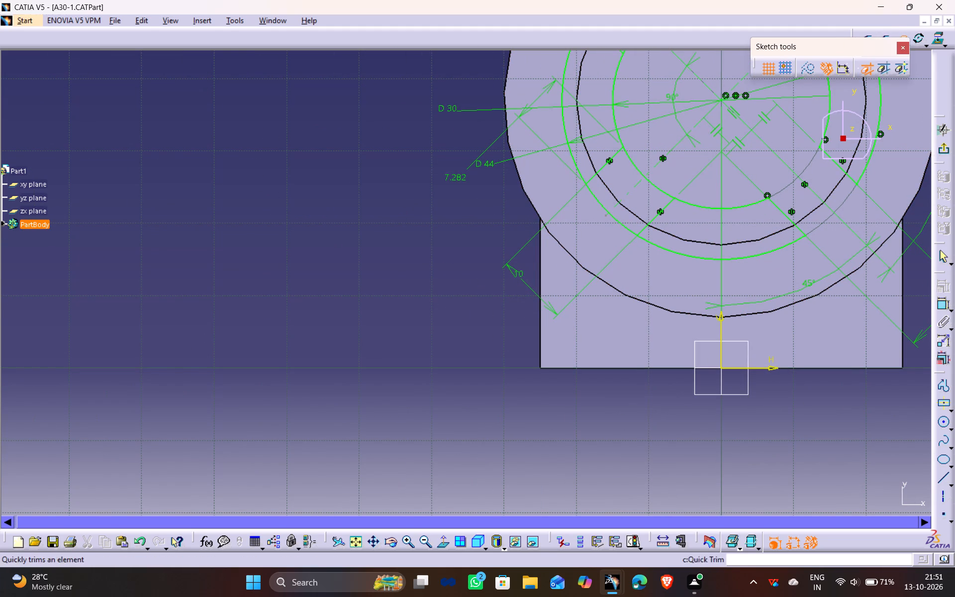
{"action": "left_click", "coordinate": [649, 182]}
{"action": "left_click", "coordinate": [900, 40]}
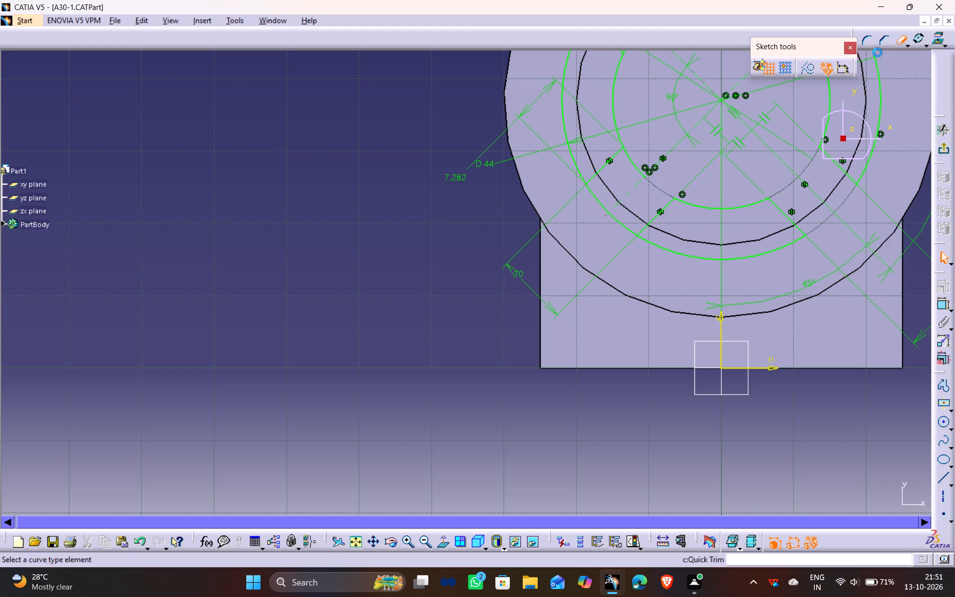
{"action": "left_click", "coordinate": [631, 162]}
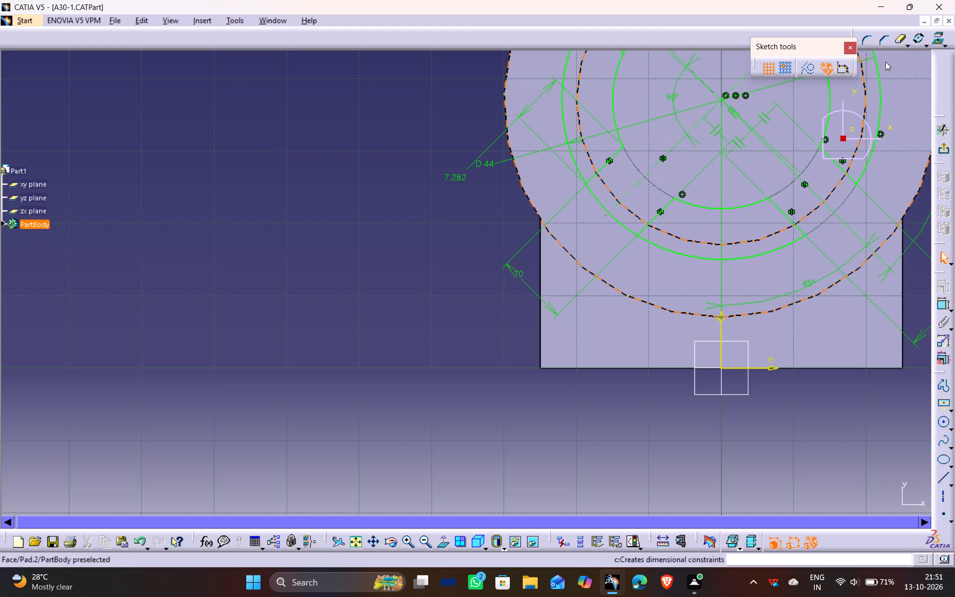
{"action": "left_click", "coordinate": [902, 41]}
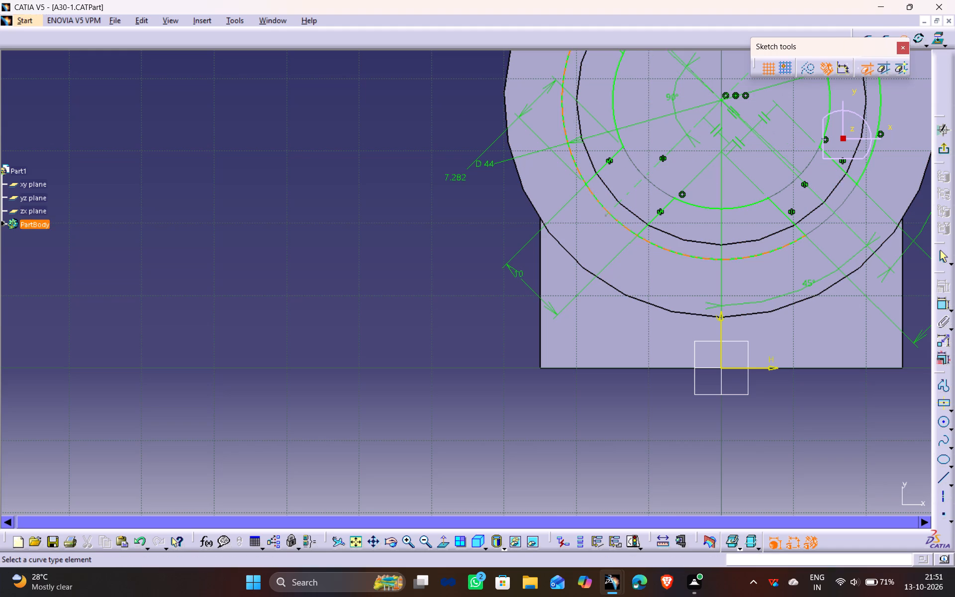
{"action": "left_click", "coordinate": [599, 199]}
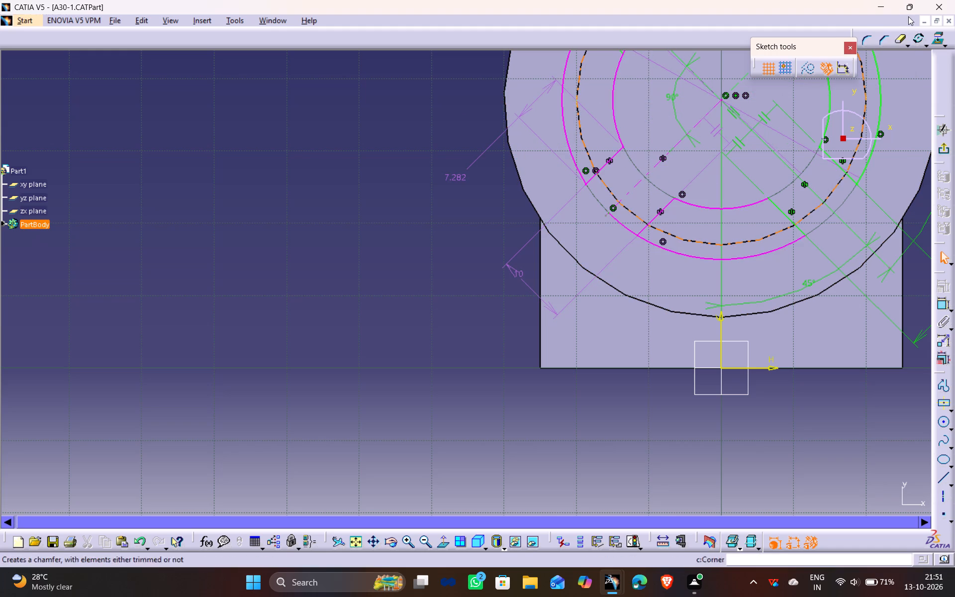
{"action": "left_click", "coordinate": [900, 40]}
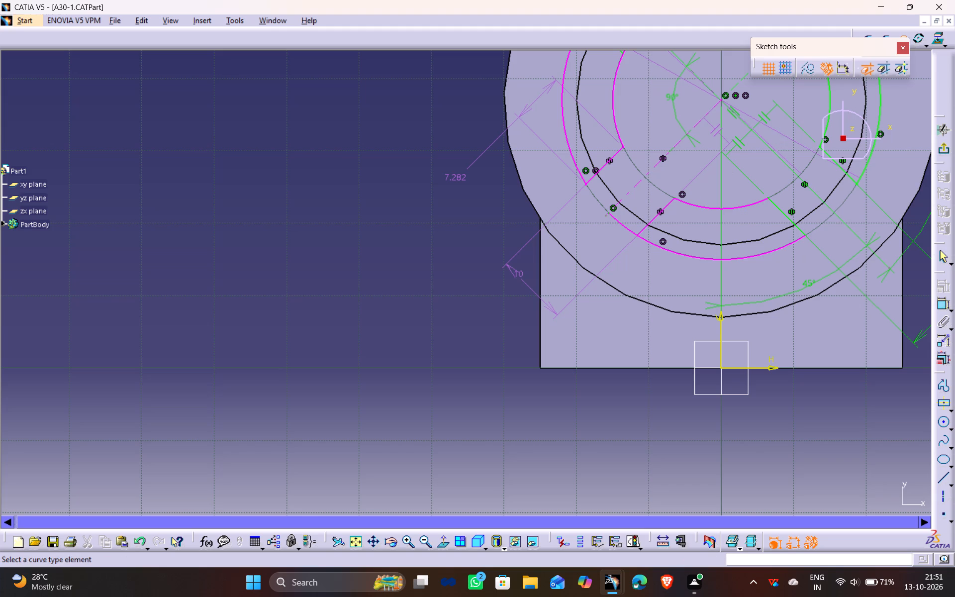
{"action": "left_click", "coordinate": [624, 225]}
{"action": "left_click", "coordinate": [479, 215]}
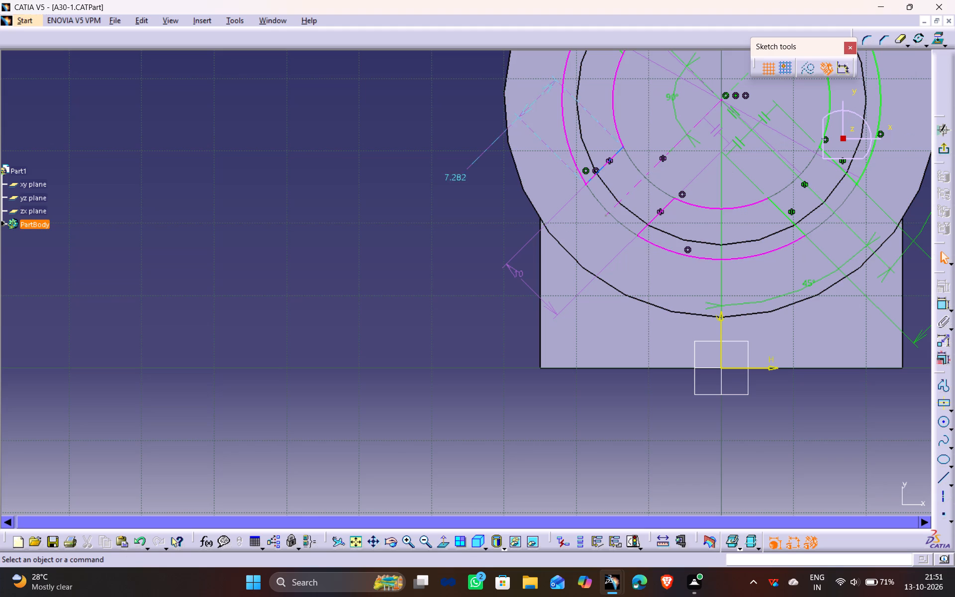
Delete the 7.282 dimension attached to the lower-left slot.
{"action": "left_click", "coordinate": [462, 178]}
{"action": "key", "text": "Delete"}
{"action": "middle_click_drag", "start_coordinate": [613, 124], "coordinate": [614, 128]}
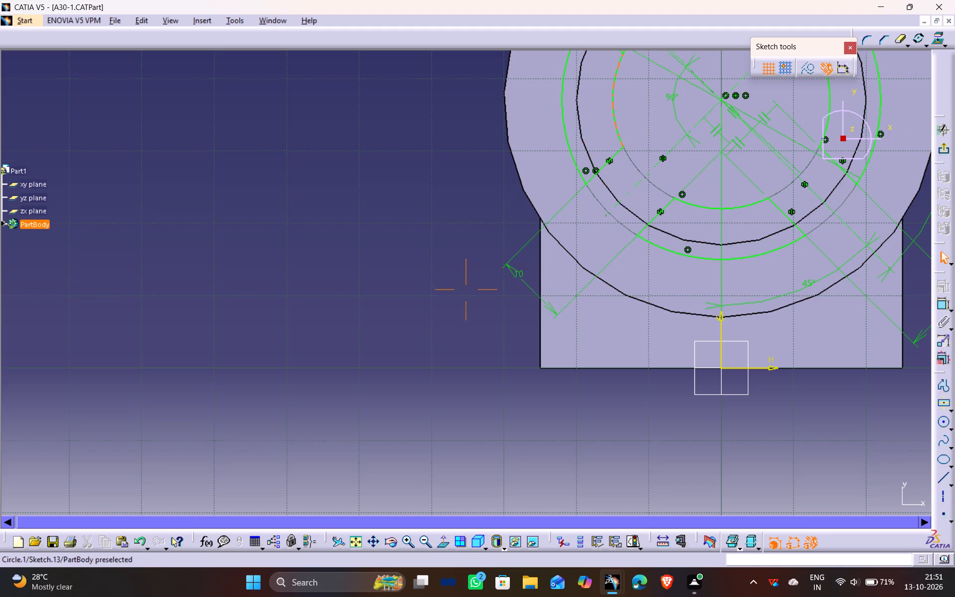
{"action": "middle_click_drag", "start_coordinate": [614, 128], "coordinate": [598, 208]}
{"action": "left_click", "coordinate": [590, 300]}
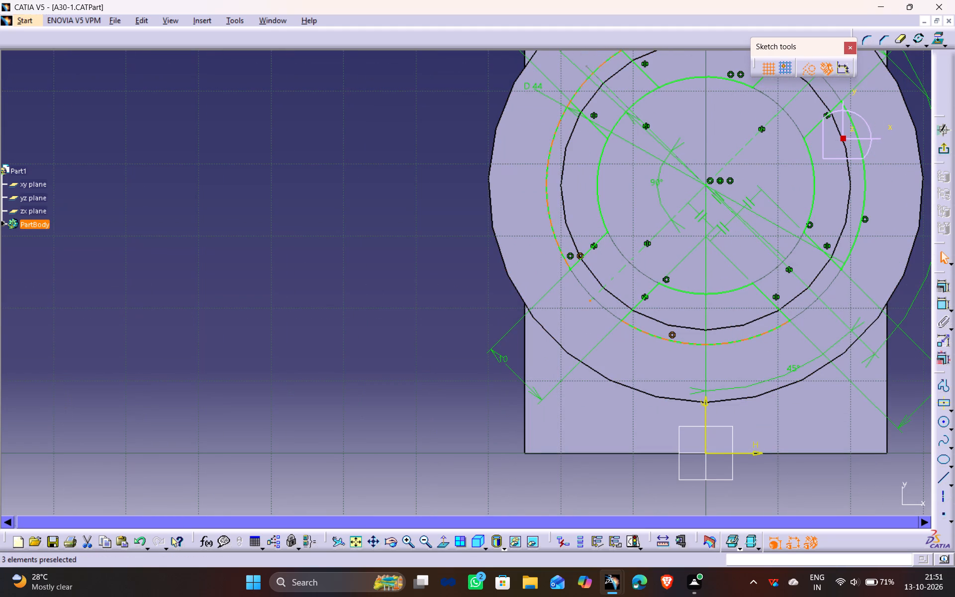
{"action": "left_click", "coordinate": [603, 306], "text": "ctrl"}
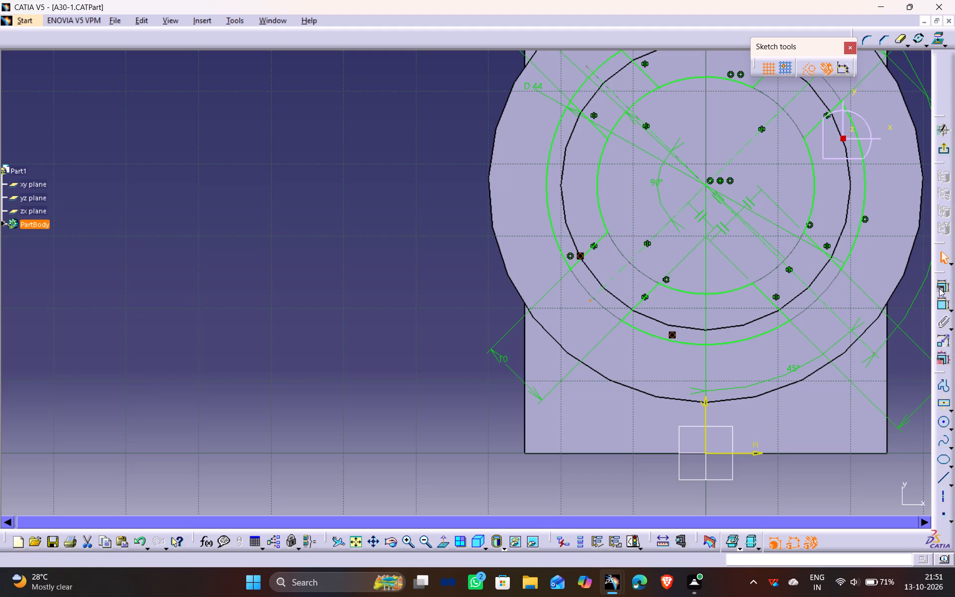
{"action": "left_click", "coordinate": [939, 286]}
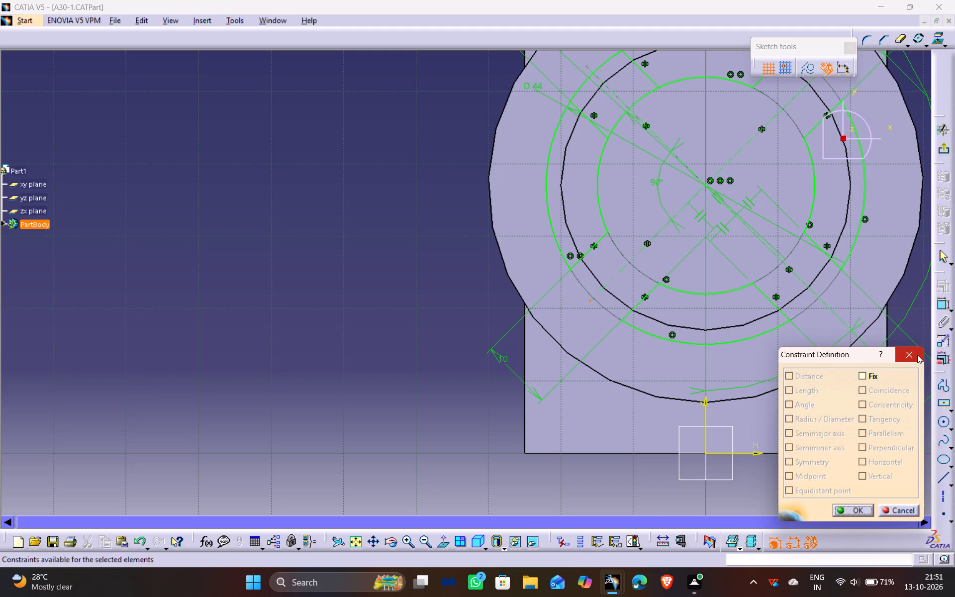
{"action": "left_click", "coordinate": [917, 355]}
Add a coincidence constraint between the 44 mm circle's bottom arc and the lower-left slot centreline's outer endpoint.
{"action": "left_click", "coordinate": [664, 340], "text": "shift"}
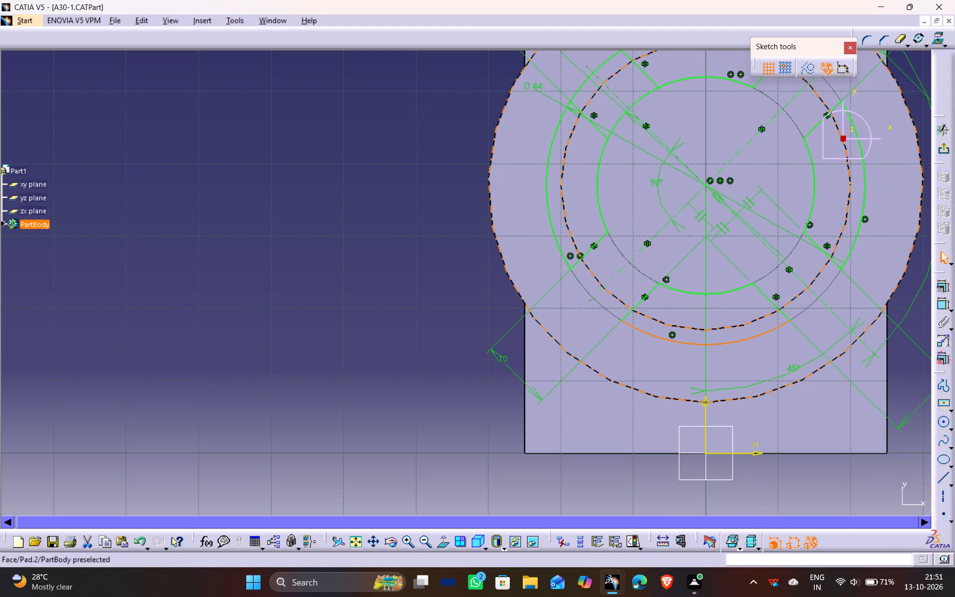
{"action": "left_click", "coordinate": [589, 301], "text": "ctrl"}
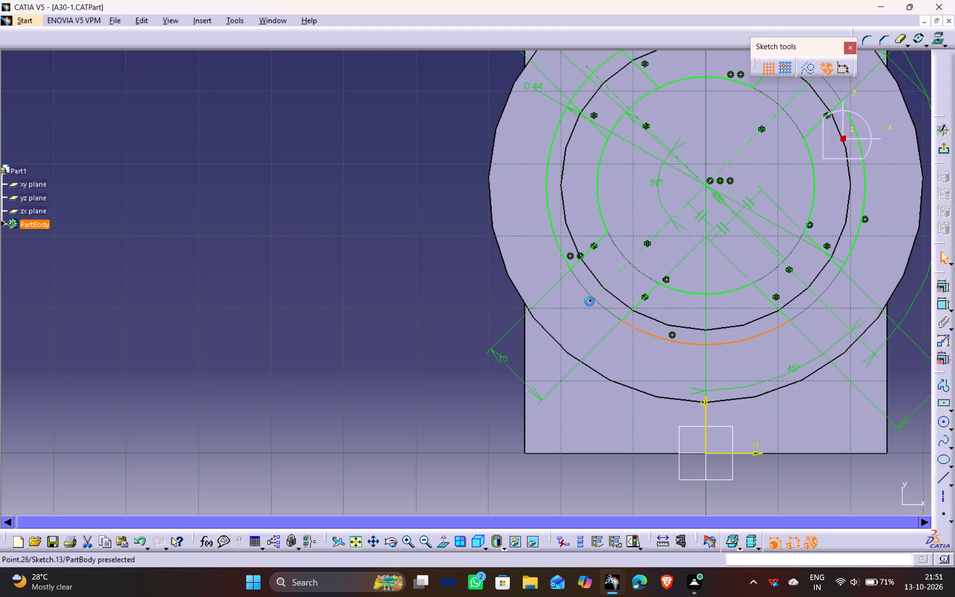
{"action": "left_click", "coordinate": [940, 286]}
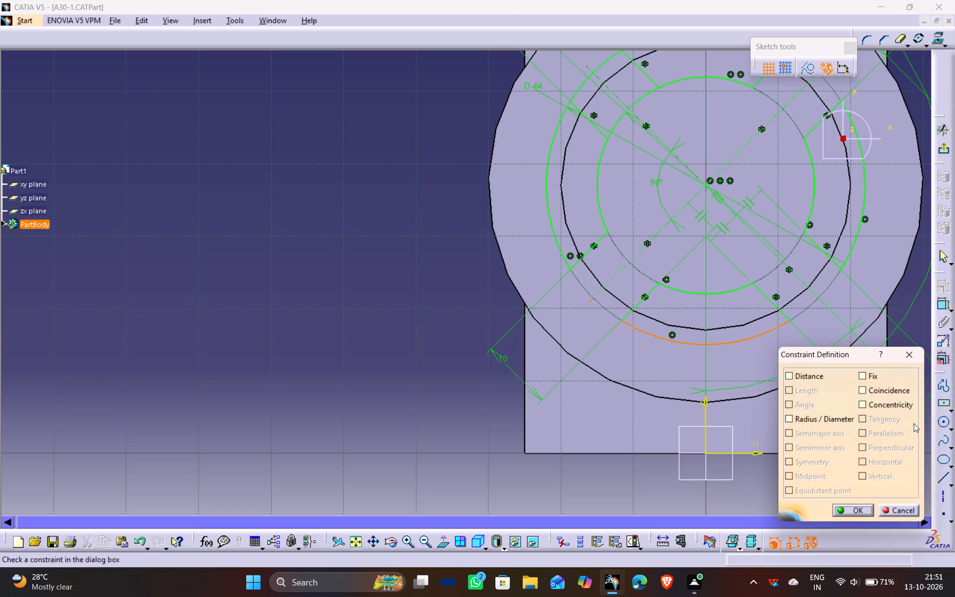
{"action": "left_click", "coordinate": [892, 393]}
{"action": "left_click", "coordinate": [850, 505]}
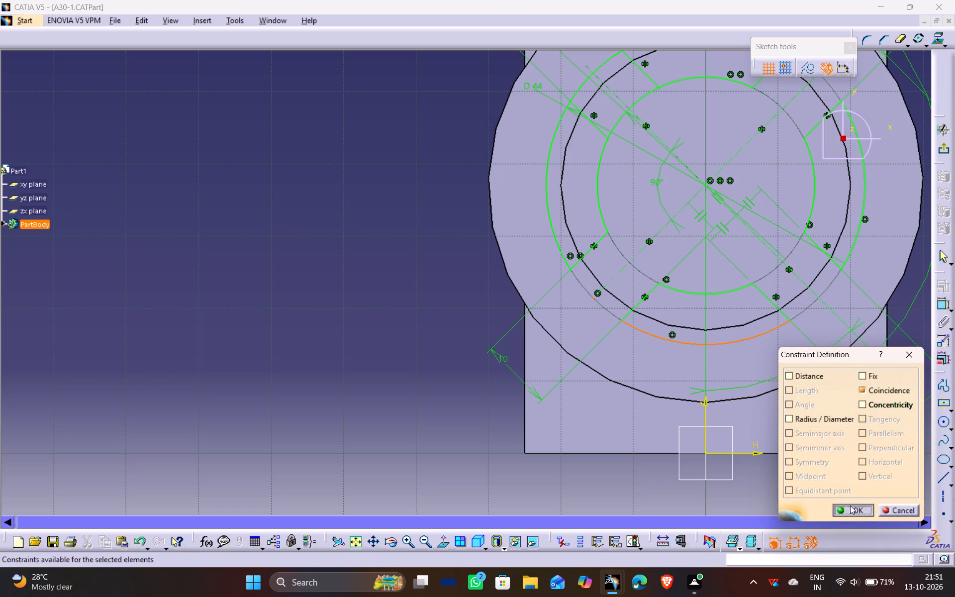
{"action": "left_click", "coordinate": [461, 297]}
Add a coincidence constraint between the upper-left slot centreline's outer endpoint and the 44 mm circle's upper-left arc.
{"action": "scroll", "coordinate": [534, 179], "scroll_direction": "down", "scroll_amount": 1}
{"action": "middle_click_drag", "start_coordinate": [534, 179], "coordinate": [504, 335]}
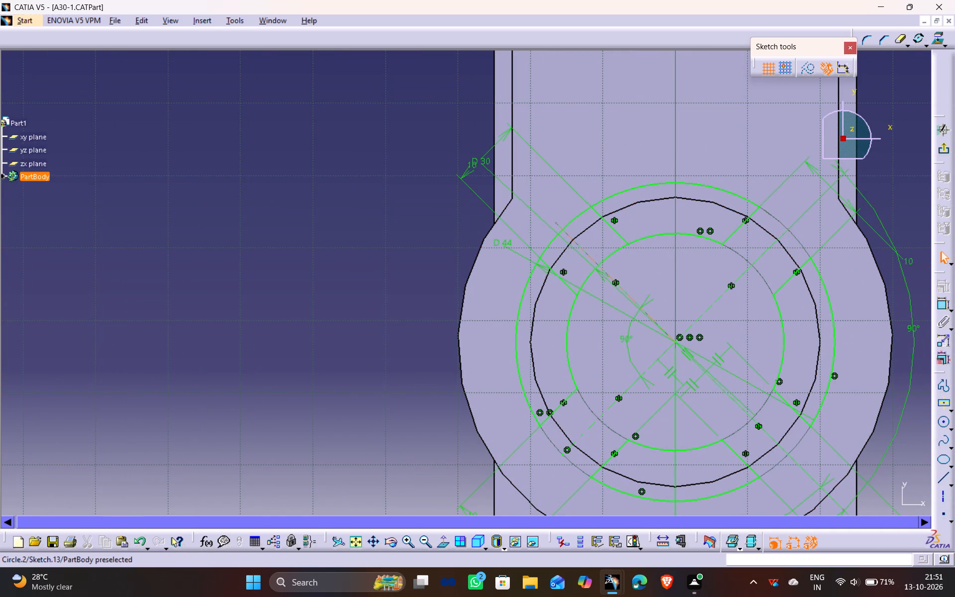
{"action": "left_click", "coordinate": [556, 222], "text": "ctrl"}
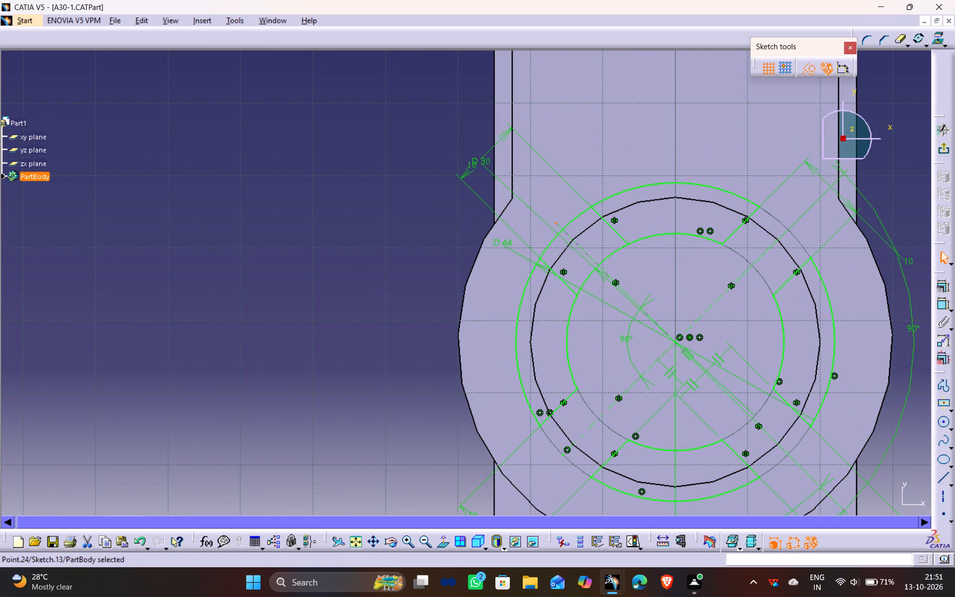
{"action": "left_click", "coordinate": [570, 222], "text": "ctrl"}
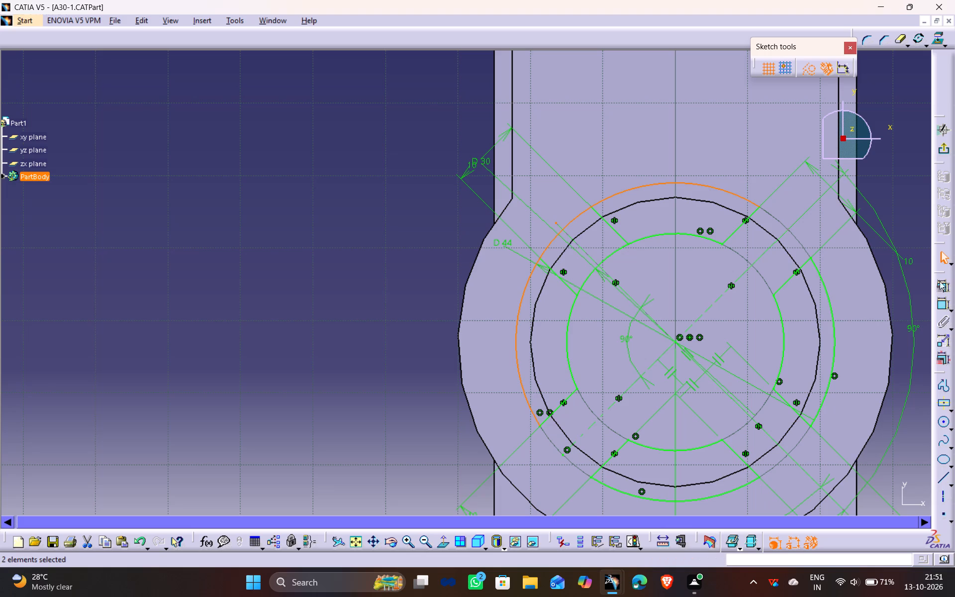
{"action": "left_click", "coordinate": [937, 288]}
{"action": "left_click", "coordinate": [882, 389]}
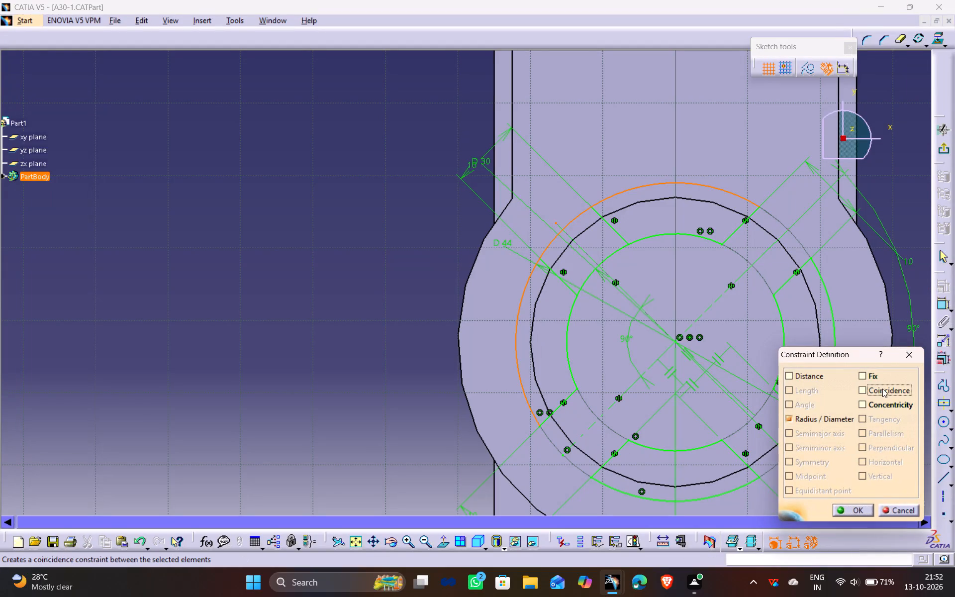
{"action": "left_click_drag", "start_coordinate": [850, 508], "coordinate": [854, 497]}
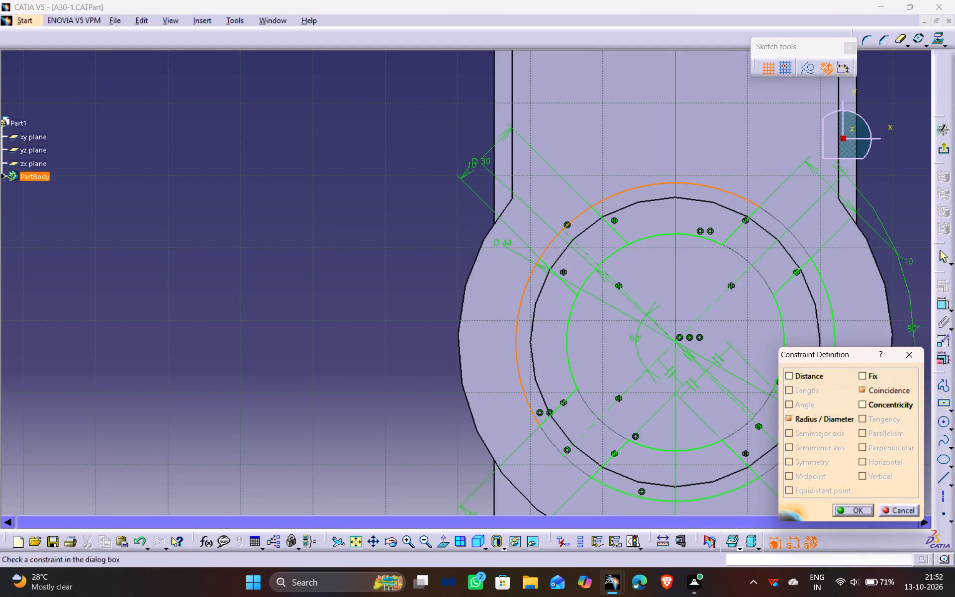
{"action": "middle_click_drag", "start_coordinate": [703, 332], "coordinate": [686, 306]}
{"action": "left_click", "coordinate": [856, 506]}
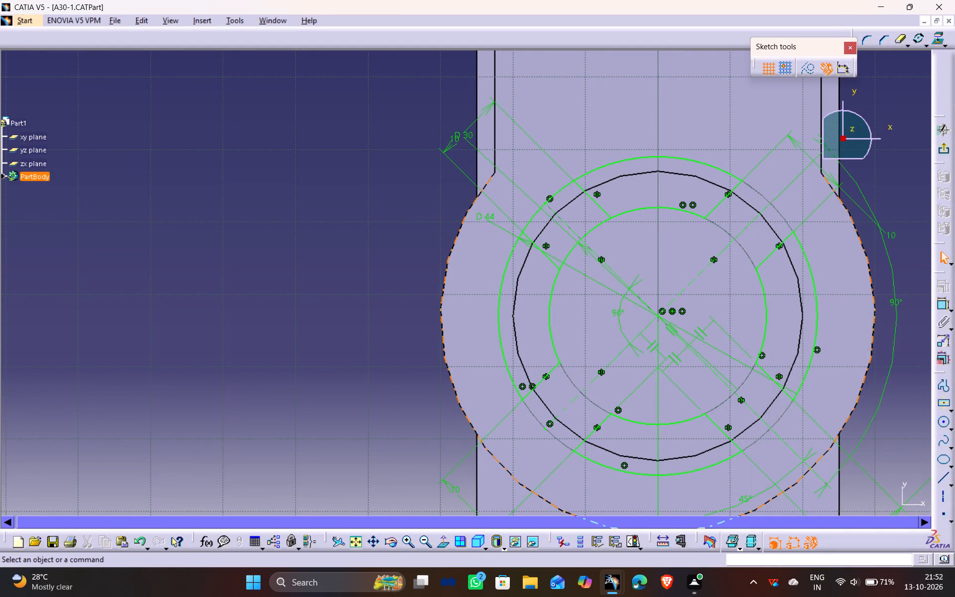
Add a coincidence constraint between the upper-right slot centreline's outer endpoint and the 44 mm circle's right arc.
{"action": "left_click", "coordinate": [823, 482]}
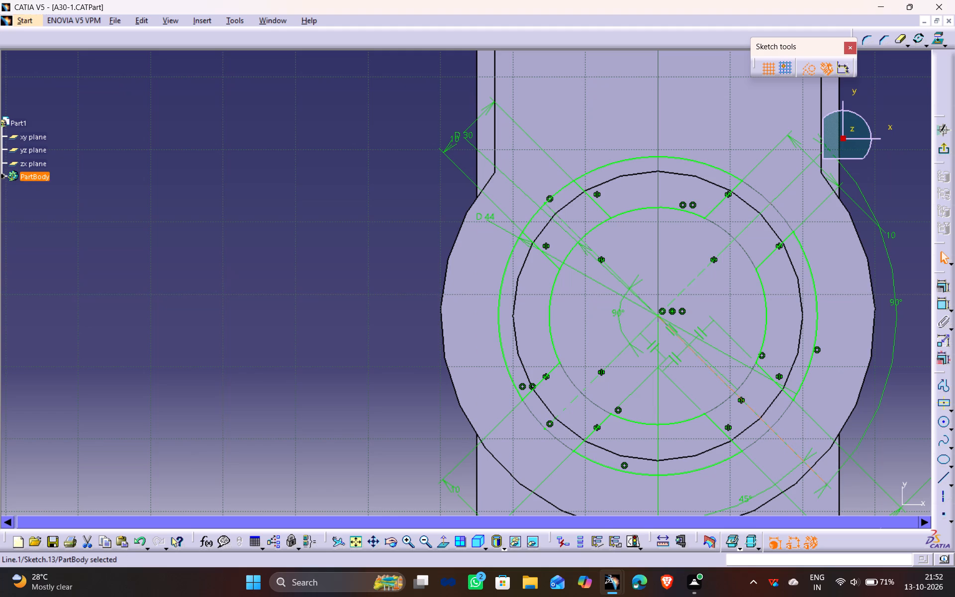
{"action": "left_click", "coordinate": [889, 410]}
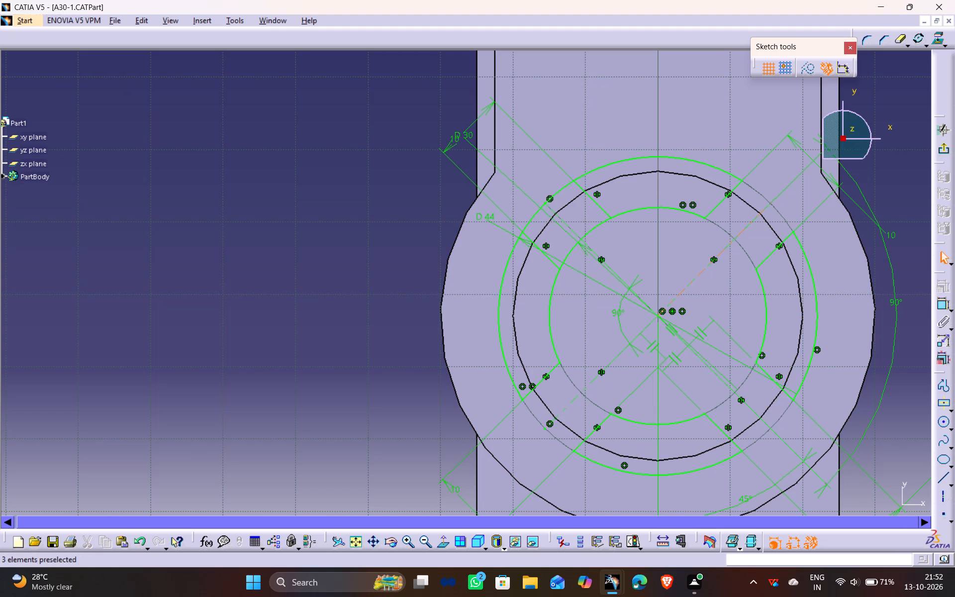
{"action": "left_click_drag", "start_coordinate": [769, 205], "coordinate": [764, 210]}
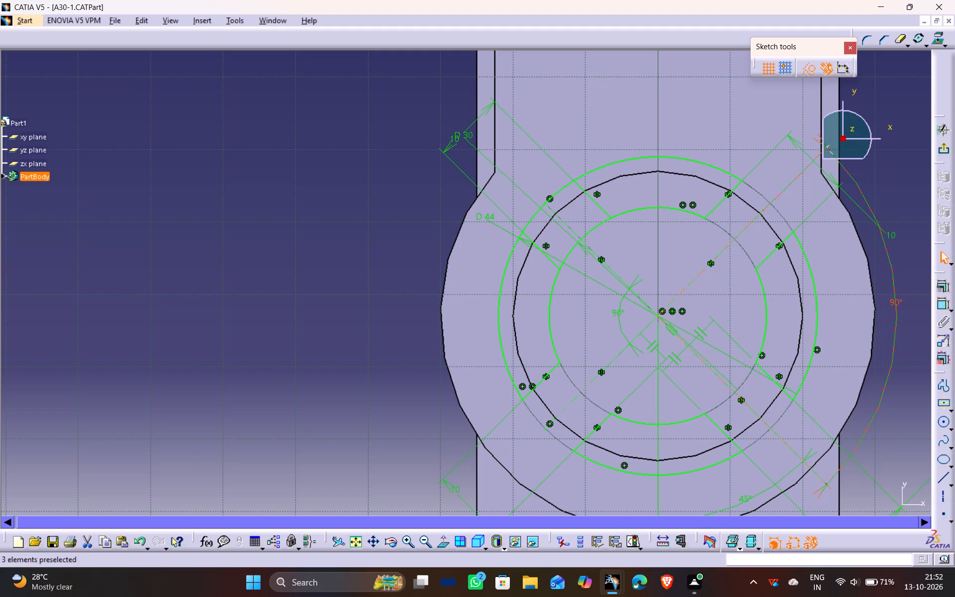
{"action": "left_click", "coordinate": [799, 245], "text": "ctrl"}
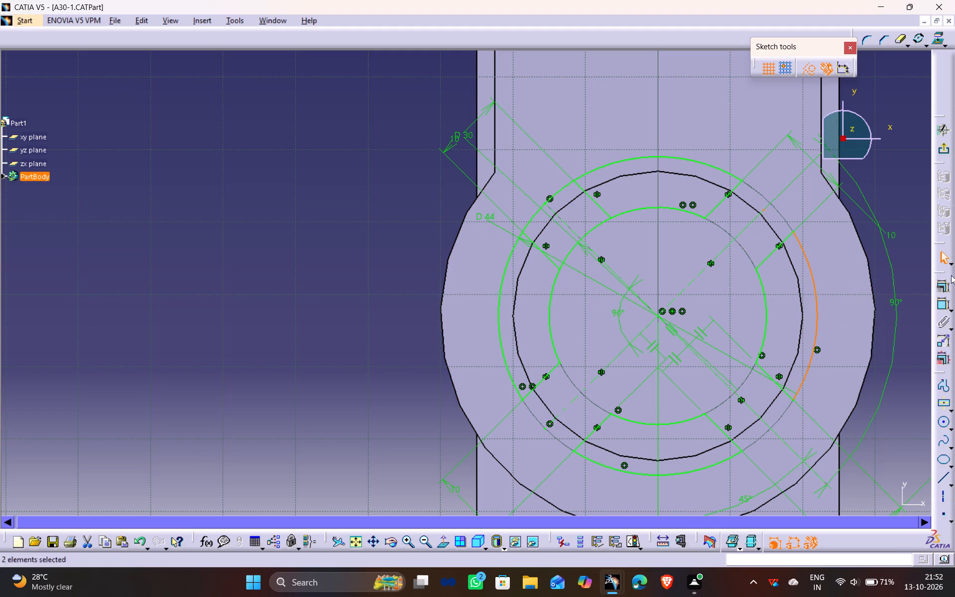
{"action": "left_click", "coordinate": [939, 291]}
{"action": "left_click", "coordinate": [898, 388]}
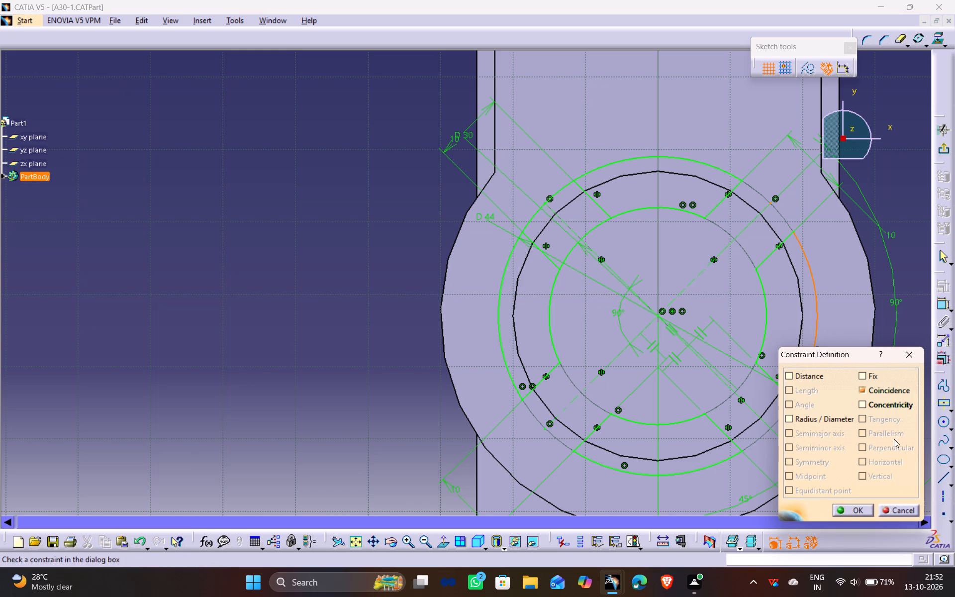
{"action": "left_click", "coordinate": [853, 507]}
{"action": "left_click", "coordinate": [882, 432]}
Add a coincidence constraint between the lower-right slot centreline's outer endpoint and the 44 mm circle's right arc.
{"action": "middle_click_drag", "start_coordinate": [904, 454], "coordinate": [903, 453]}
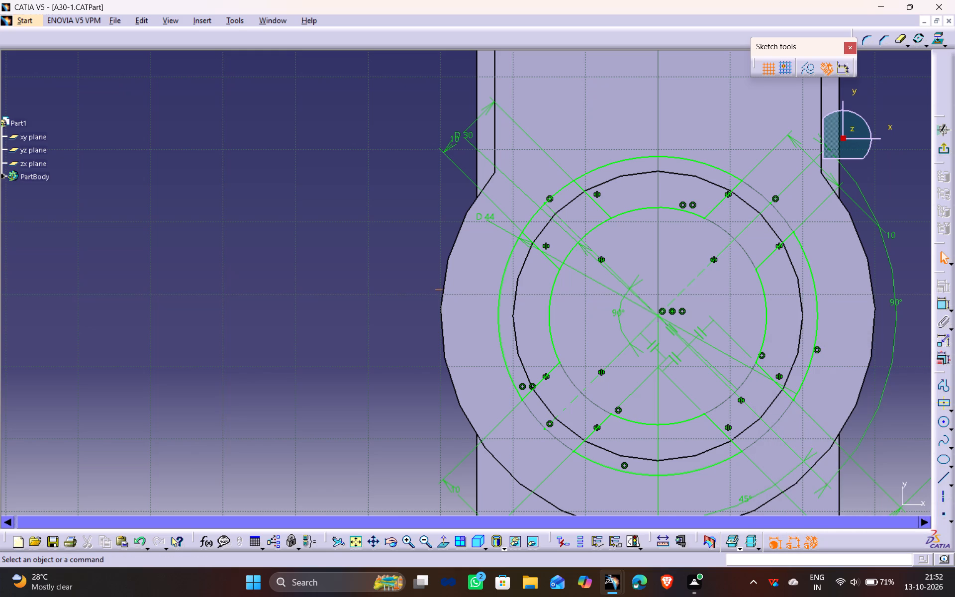
{"action": "middle_click_drag", "start_coordinate": [903, 453], "coordinate": [872, 416]}
{"action": "left_click", "coordinate": [793, 444]}
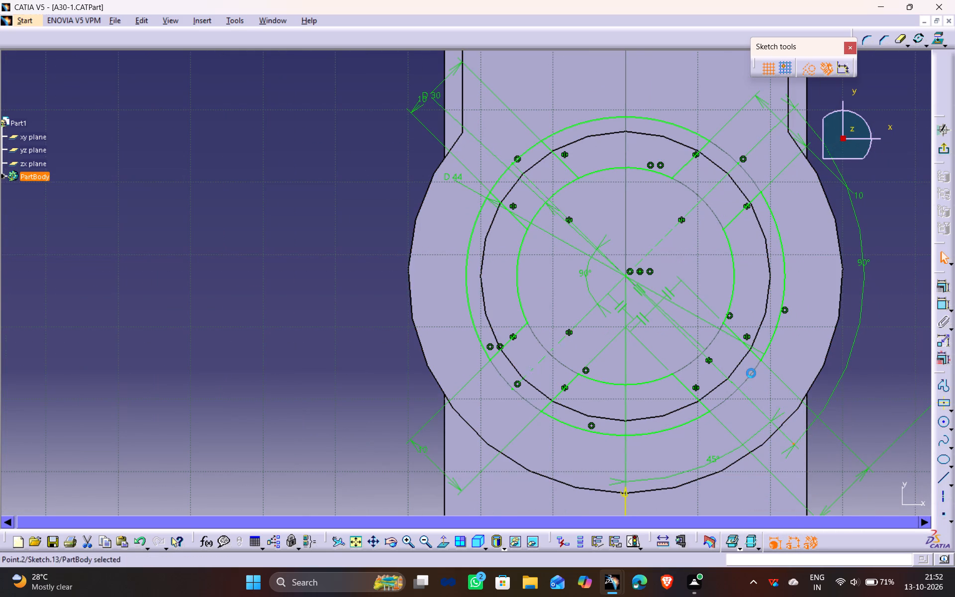
{"action": "left_click", "coordinate": [767, 348], "text": "ctrl"}
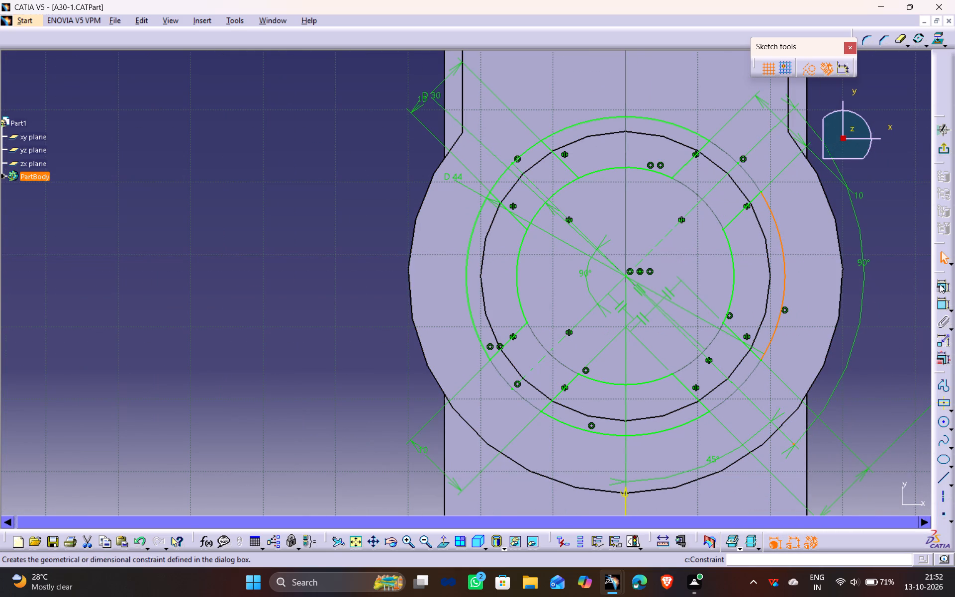
{"action": "left_click", "coordinate": [941, 284]}
{"action": "left_click", "coordinate": [902, 390]}
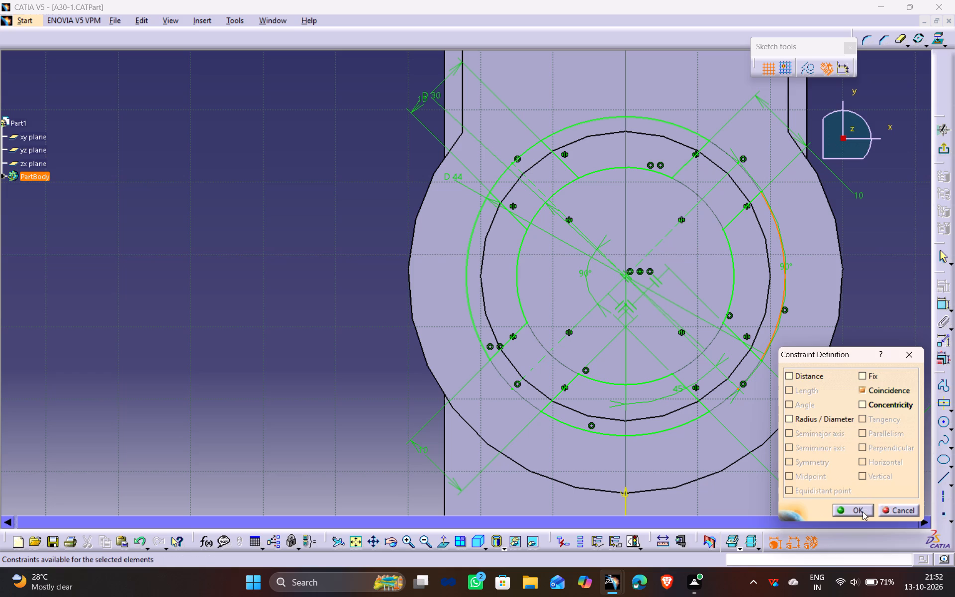
{"action": "left_click", "coordinate": [861, 512]}
{"action": "left_click", "coordinate": [846, 354]}
Quick-trim the 44 mm circle at the upper-left slot, between its centreline and side line.
{"action": "middle_click_drag", "start_coordinate": [744, 265], "coordinate": [763, 230]}
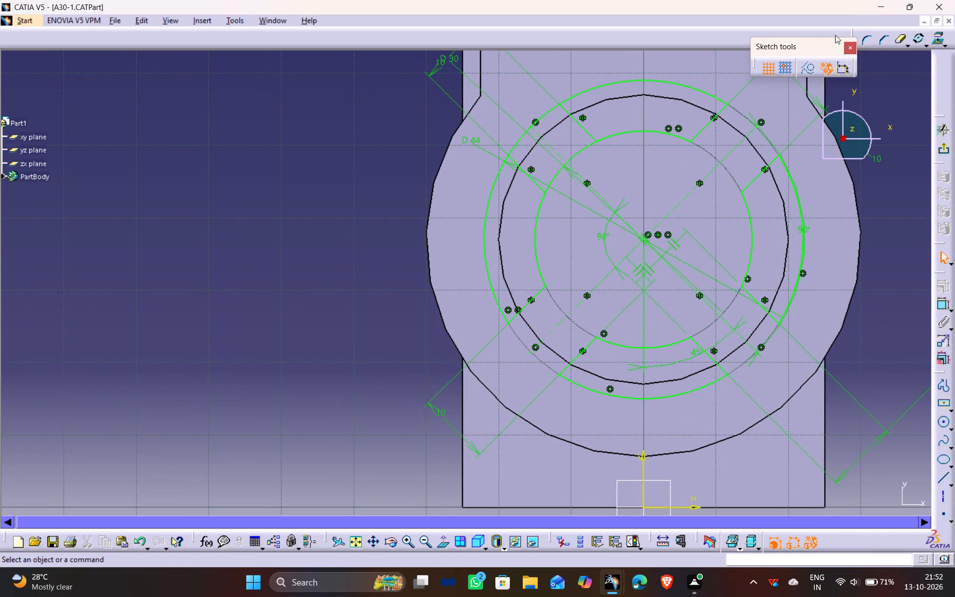
{"action": "left_click", "coordinate": [894, 39]}
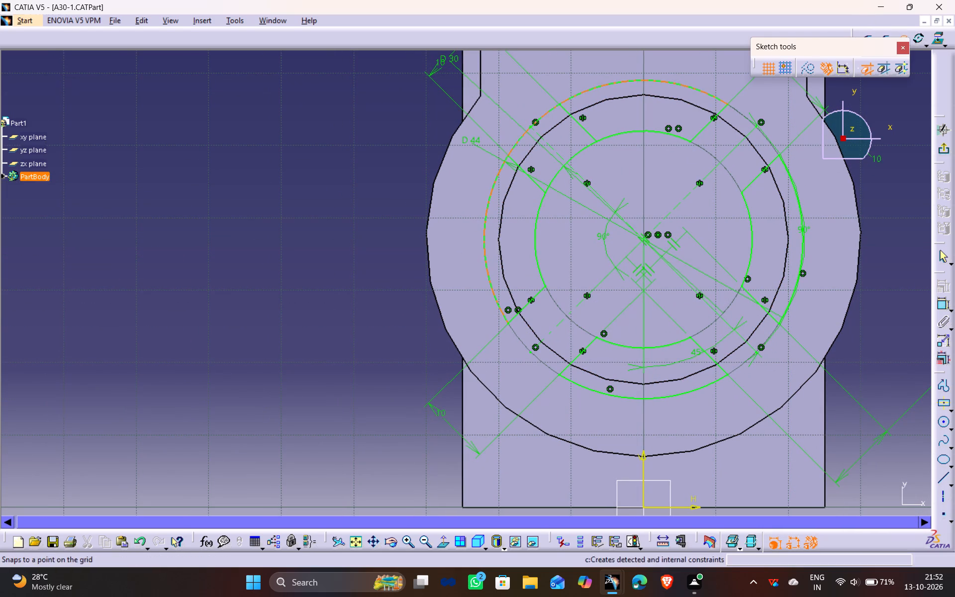
{"action": "left_click", "coordinate": [520, 137]}
Dock the floating Sketch tools toolbar alongside the other toolbars above the sketch.
{"action": "left_click", "coordinate": [893, 40]}
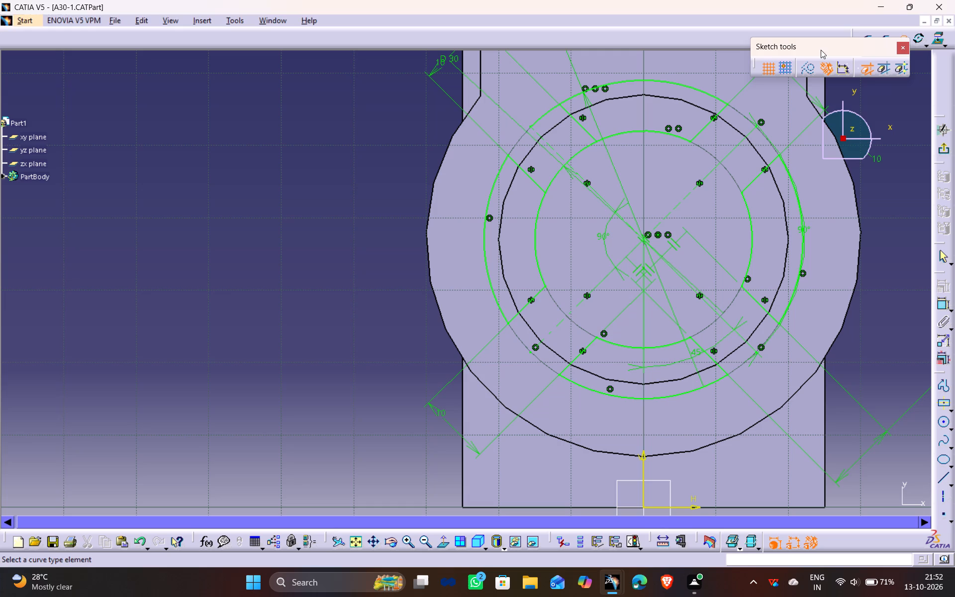
{"action": "left_click_drag", "start_coordinate": [776, 60], "coordinate": [730, 44]}
{"action": "left_click_drag", "start_coordinate": [755, 61], "coordinate": [746, 50]}
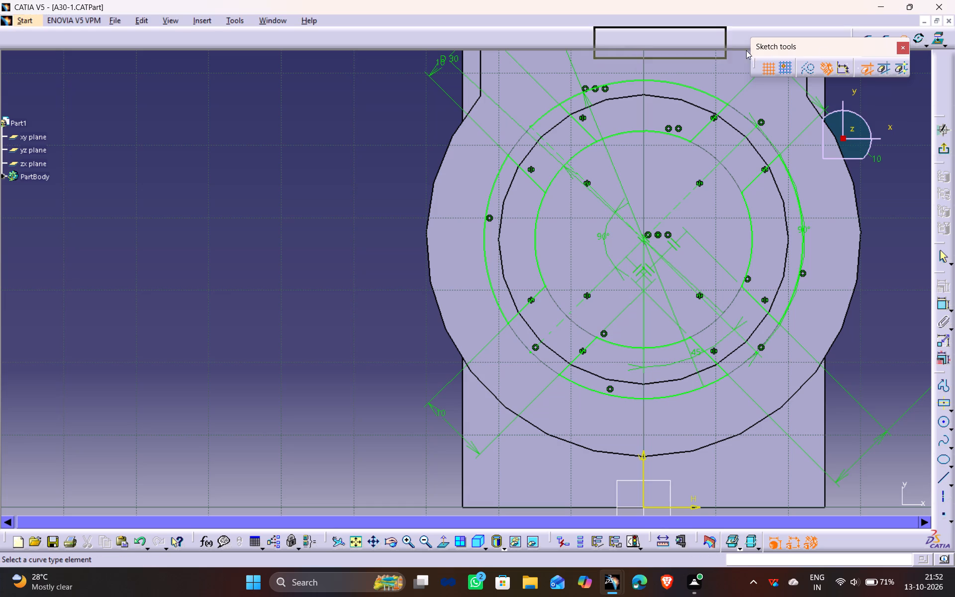
{"action": "left_click_drag", "start_coordinate": [746, 50], "coordinate": [735, 38]}
Quick-trim the remaining piece of the 44 mm circle inside the upper-left slot, between its centreline and upper side line.
{"action": "left_click", "coordinate": [901, 39]}
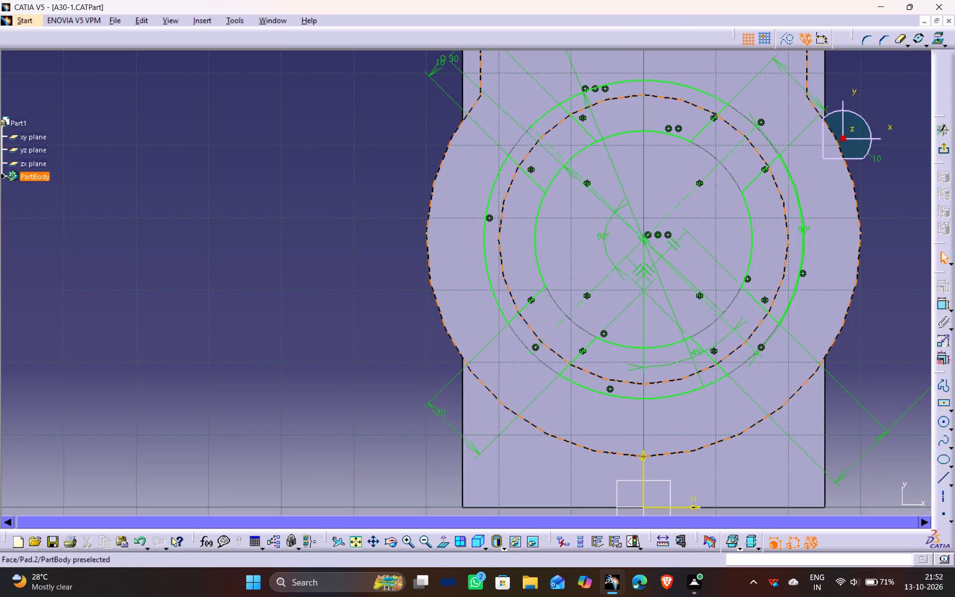
{"action": "left_click", "coordinate": [547, 111]}
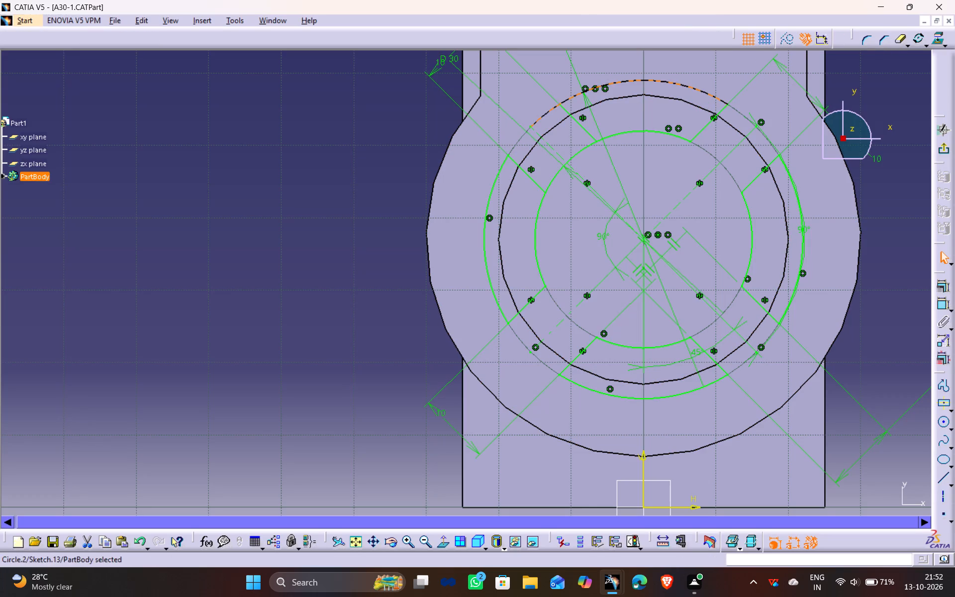
{"action": "left_click", "coordinate": [875, 88]}
{"action": "left_click", "coordinate": [899, 41]}
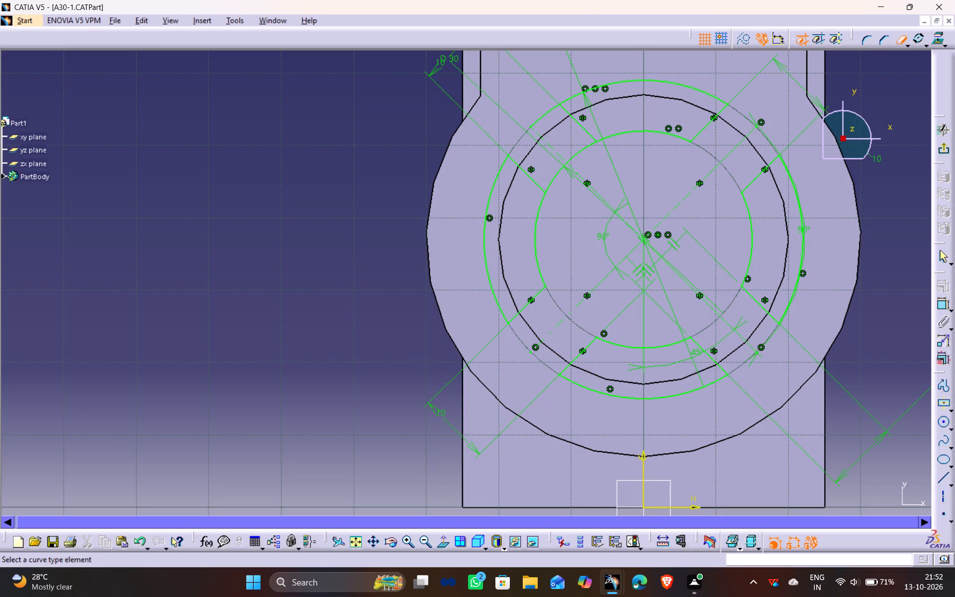
{"action": "left_click", "coordinate": [542, 118]}
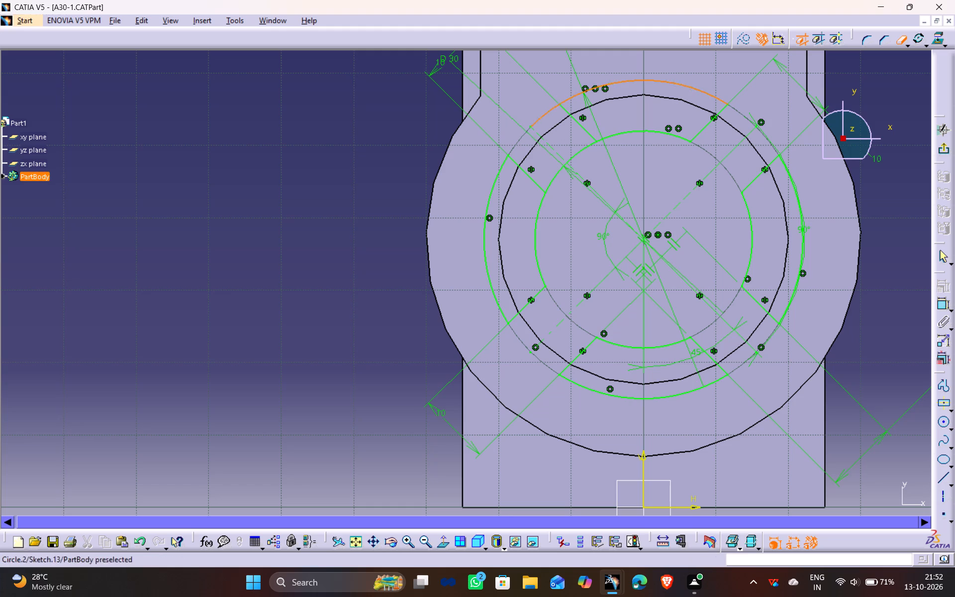
Quick-trim the 30 mm circle across the upper-left slot, on both sides of its centreline.
{"action": "left_click", "coordinate": [900, 42]}
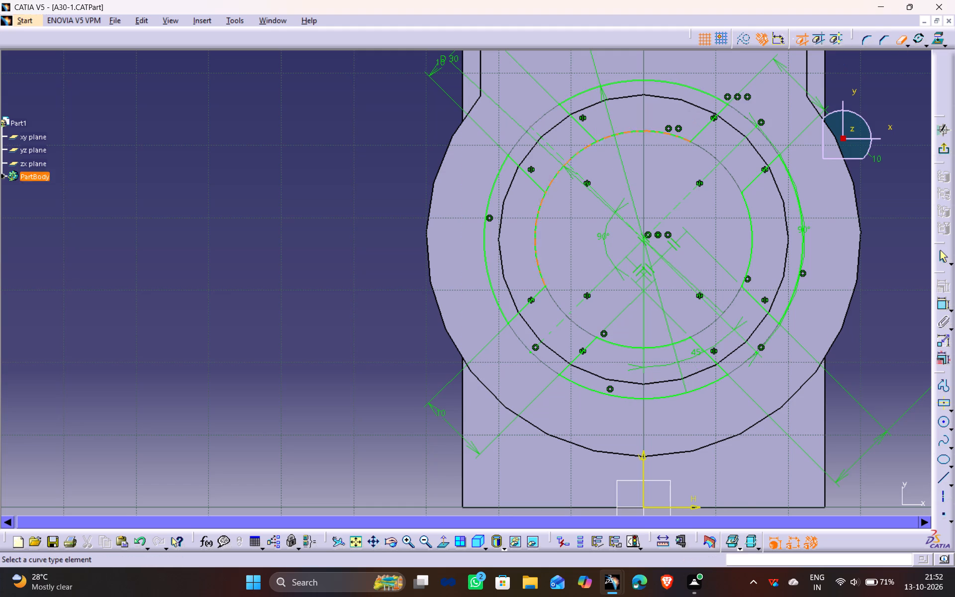
{"action": "left_click", "coordinate": [578, 150]}
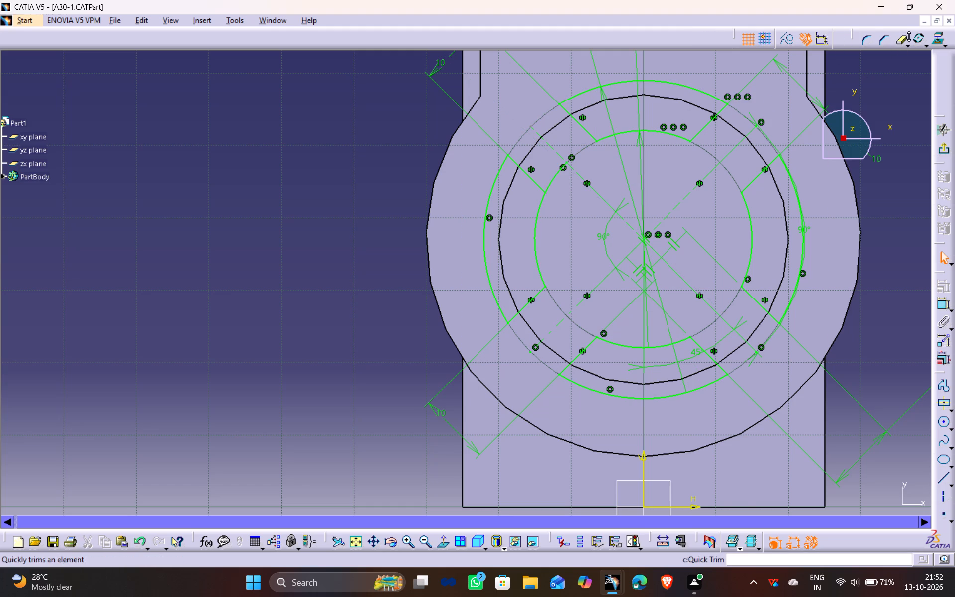
{"action": "left_click", "coordinate": [899, 40]}
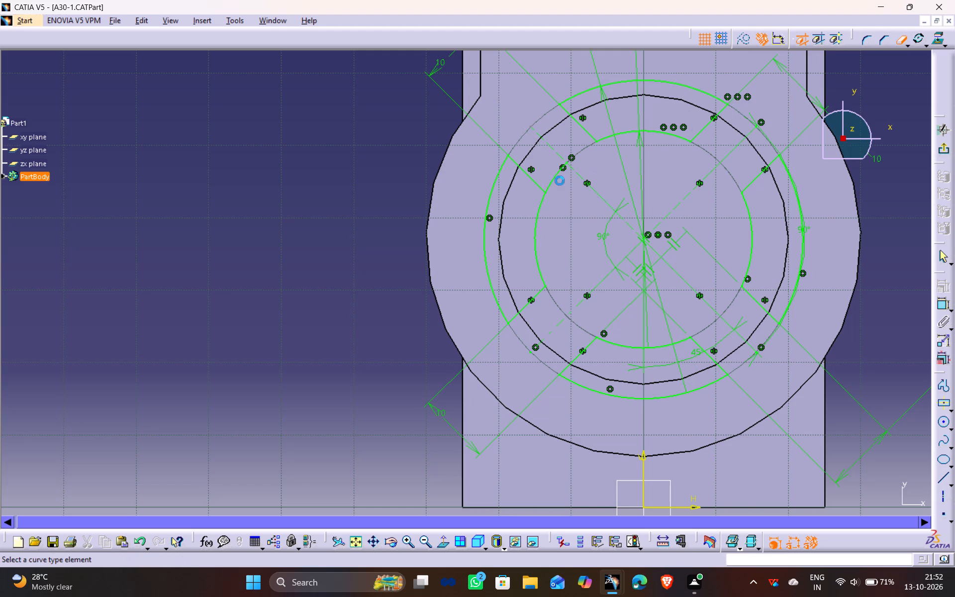
{"action": "left_click", "coordinate": [556, 174]}
{"action": "left_click", "coordinate": [281, 219]}
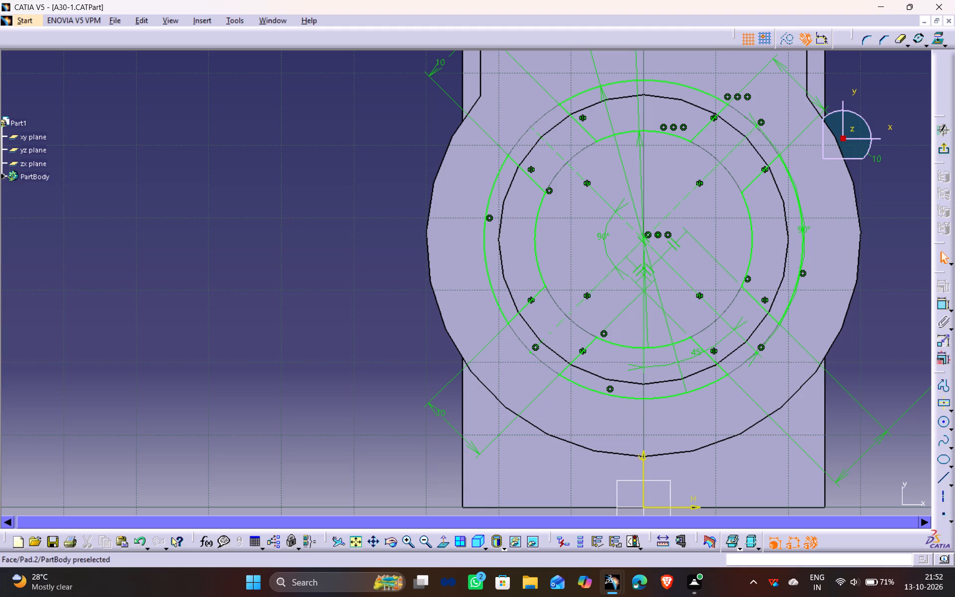
Check the sketch solving status and examine the outer endpoint of the upper-left slot centreline.
{"action": "middle_click_drag", "start_coordinate": [822, 221], "coordinate": [638, 275]}
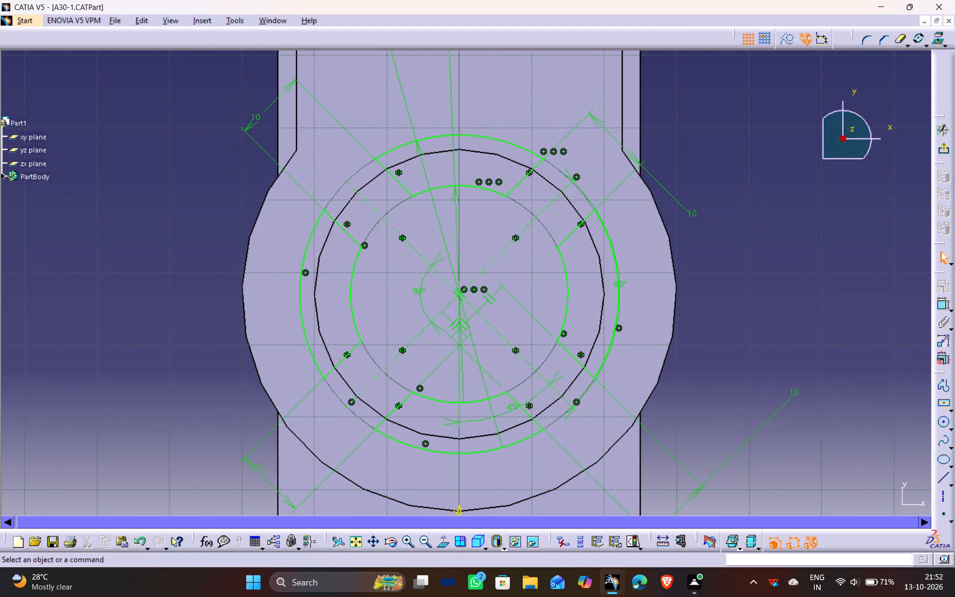
{"action": "middle_click_drag", "start_coordinate": [686, 378], "coordinate": [700, 334]}
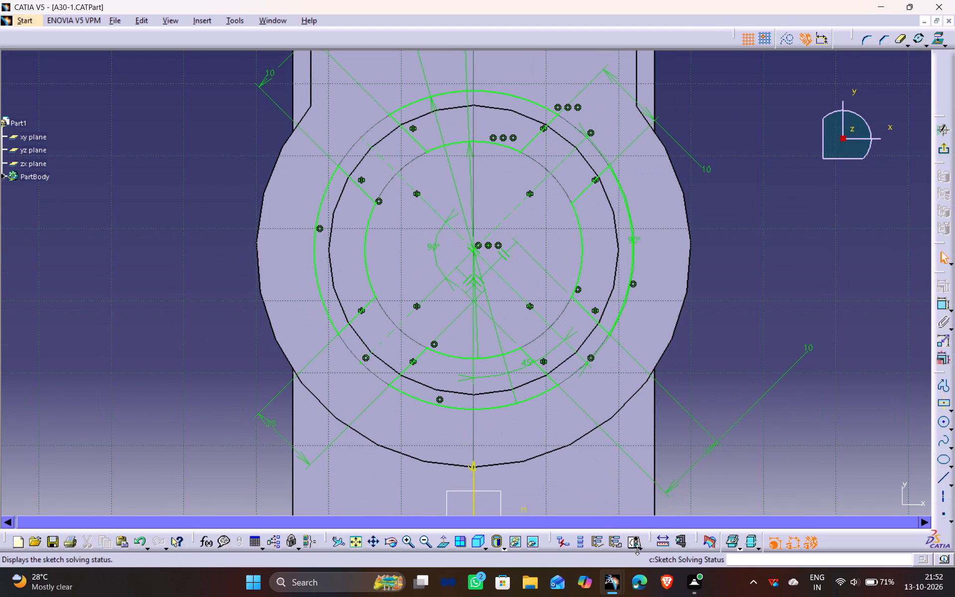
{"action": "left_click", "coordinate": [635, 542]}
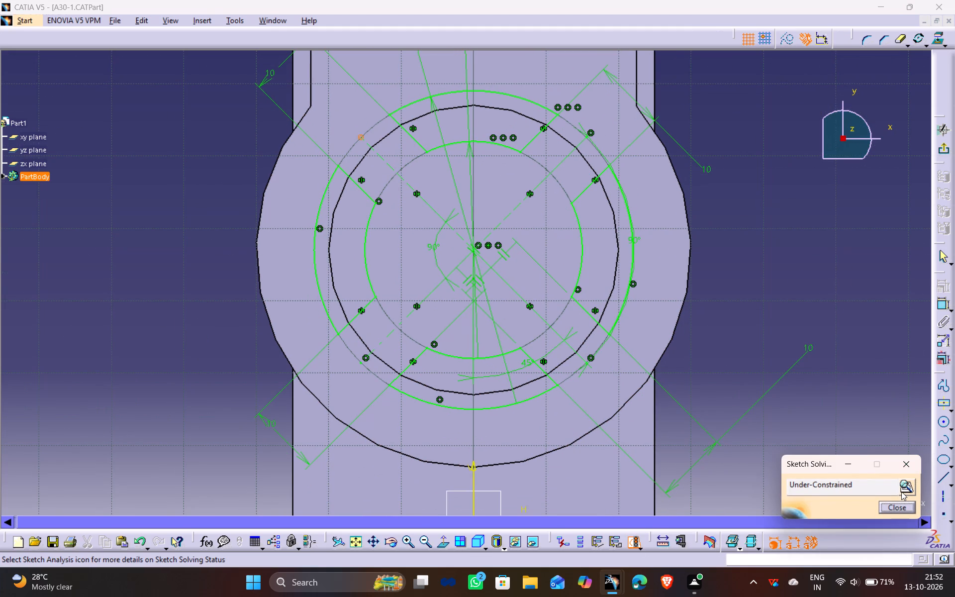
{"action": "left_click", "coordinate": [780, 289]}
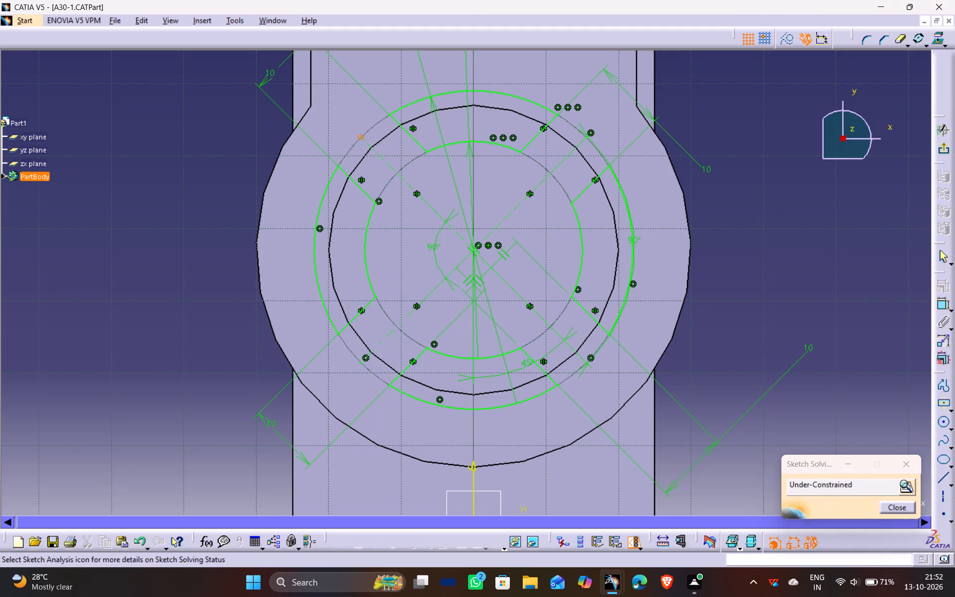
{"action": "middle_click_drag", "start_coordinate": [372, 169], "coordinate": [484, 332]}
{"action": "middle_click_drag", "start_coordinate": [495, 368], "coordinate": [491, 285], "text": "ctrl"}
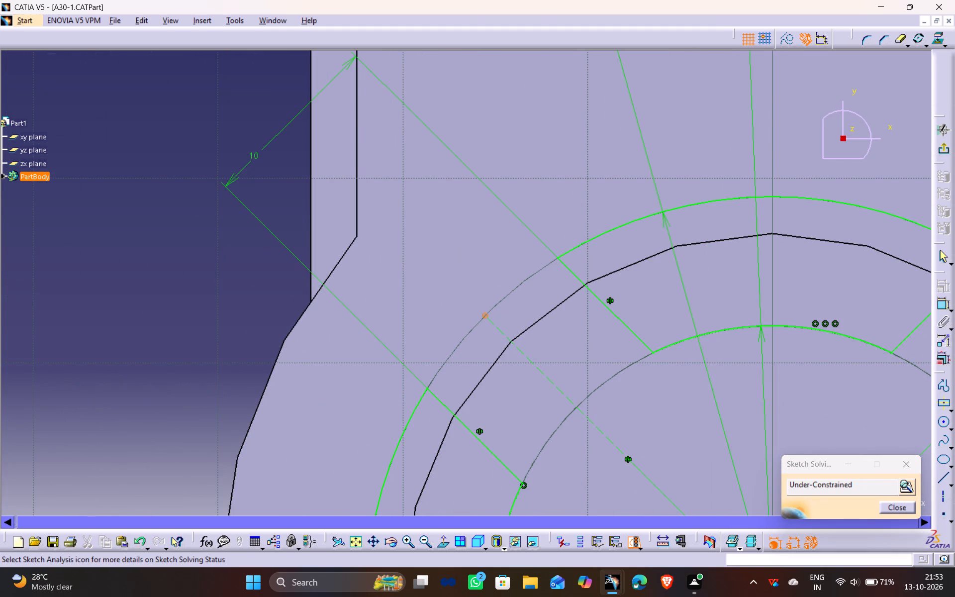
{"action": "left_click", "coordinate": [485, 317]}
{"action": "left_click", "coordinate": [485, 313]}
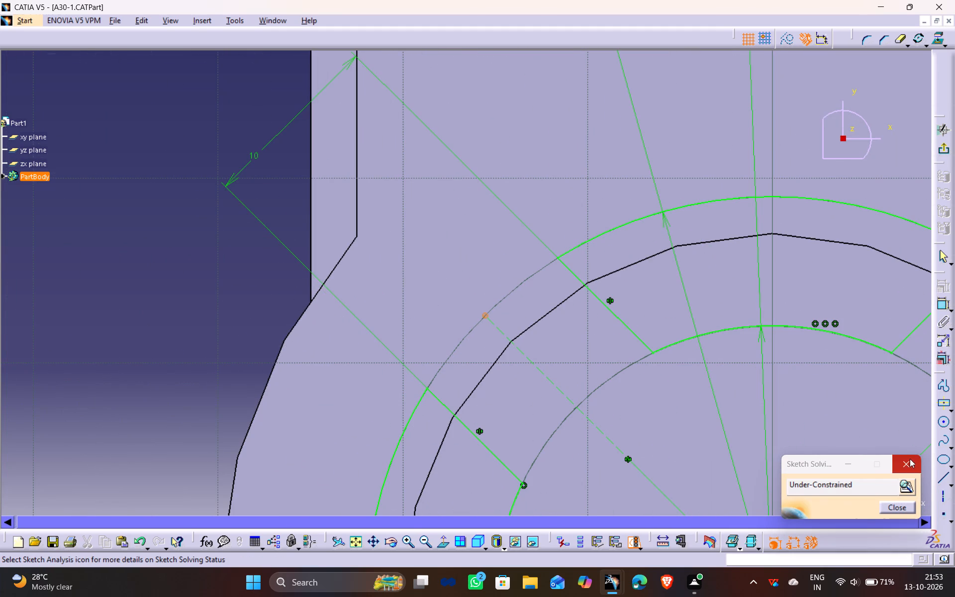
{"action": "left_click", "coordinate": [909, 459]}
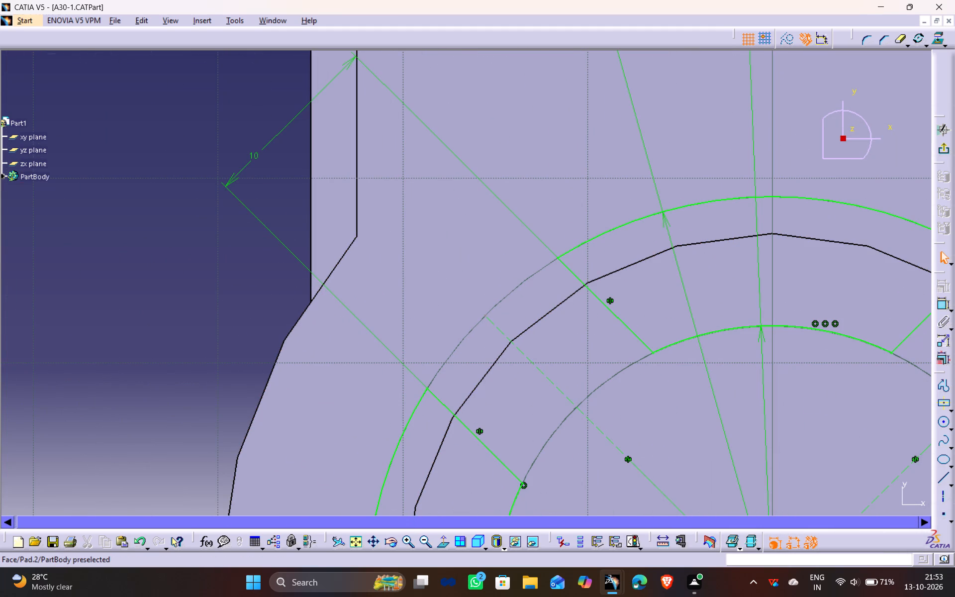
Add a coincidence constraint between the upper-left slot centreline's outer endpoint and the 44 mm circle's top arc.
{"action": "left_click", "coordinate": [484, 315]}
{"action": "left_click", "coordinate": [609, 231], "text": "ctrl"}
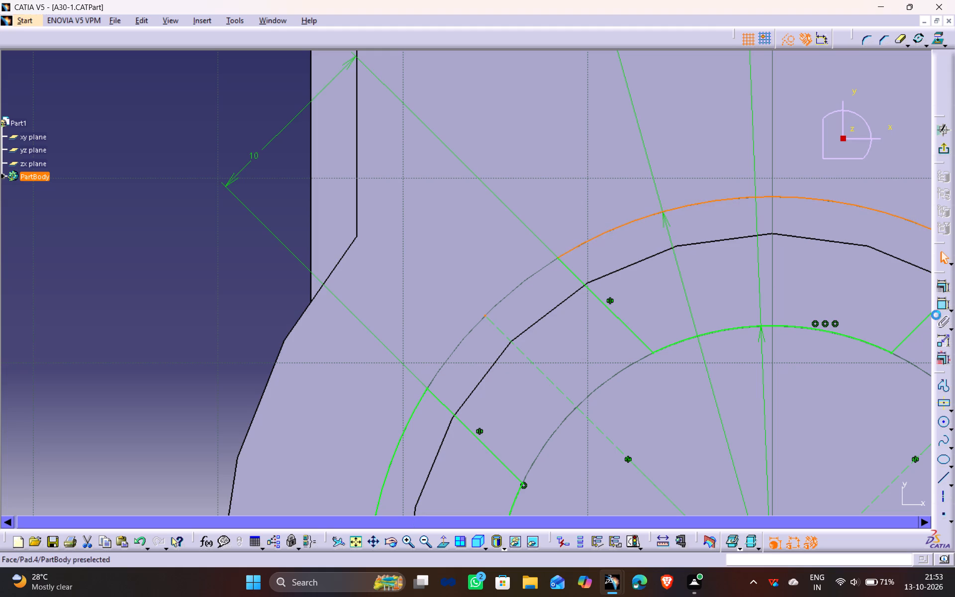
{"action": "left_click", "coordinate": [944, 284]}
{"action": "left_click", "coordinate": [888, 393]}
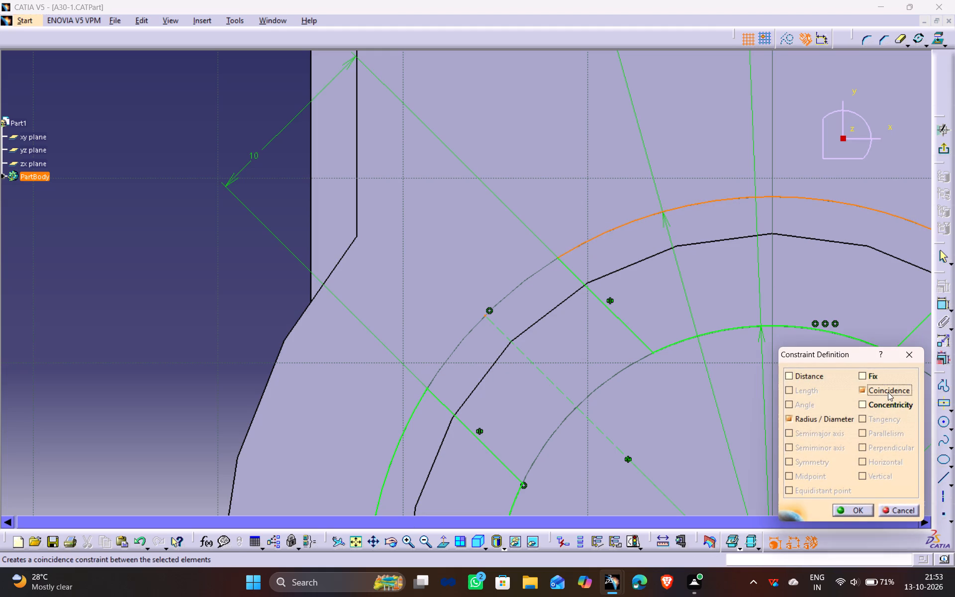
{"action": "left_click", "coordinate": [863, 510]}
Check the solving status of the whole sketch again.
{"action": "middle_click_drag", "start_coordinate": [530, 253], "coordinate": [569, 404], "text": "ctrl"}
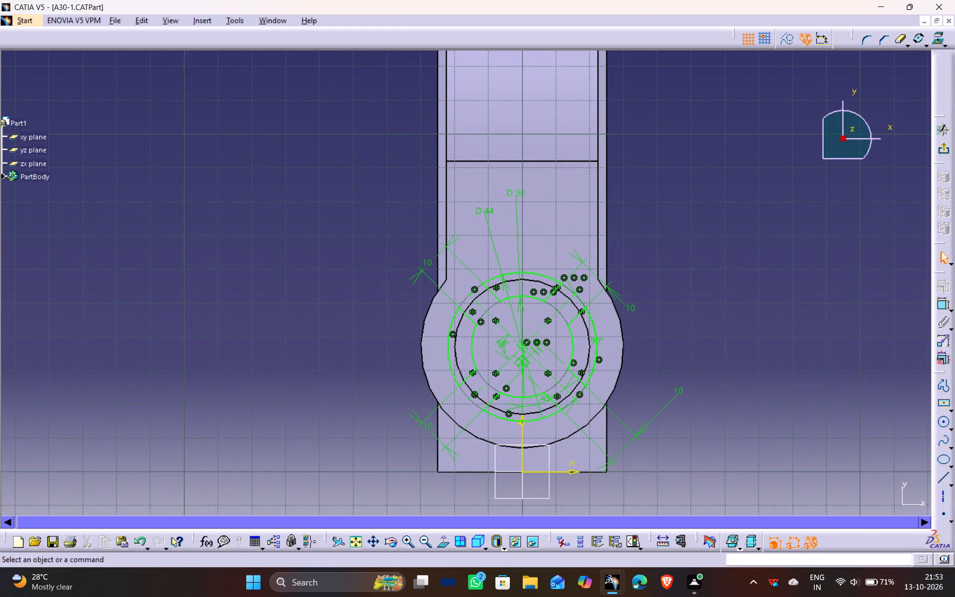
{"action": "left_click", "coordinate": [636, 540]}
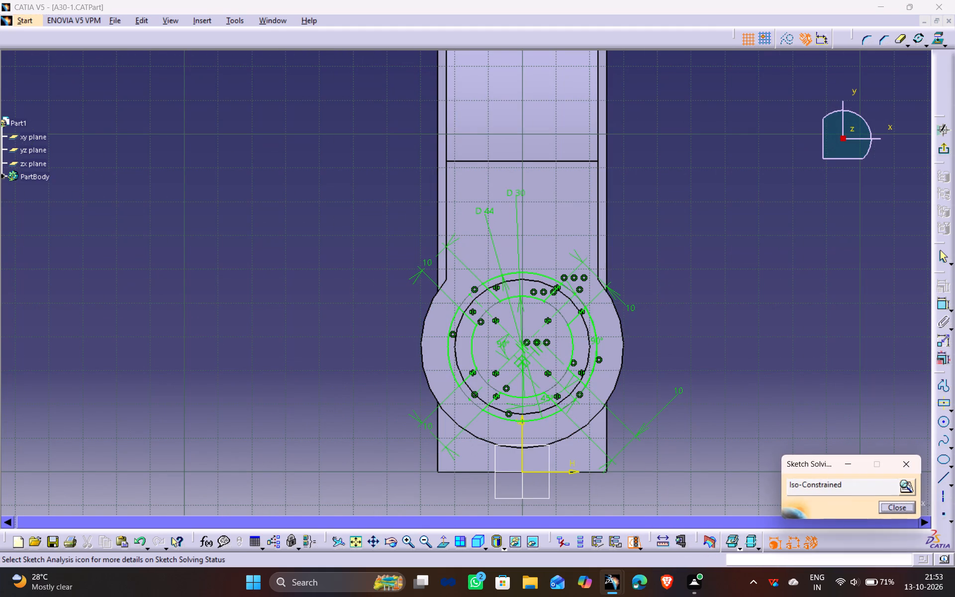
{"action": "middle_click_drag", "start_coordinate": [637, 407], "coordinate": [736, 384]}
{"action": "left_click", "coordinate": [900, 461]}
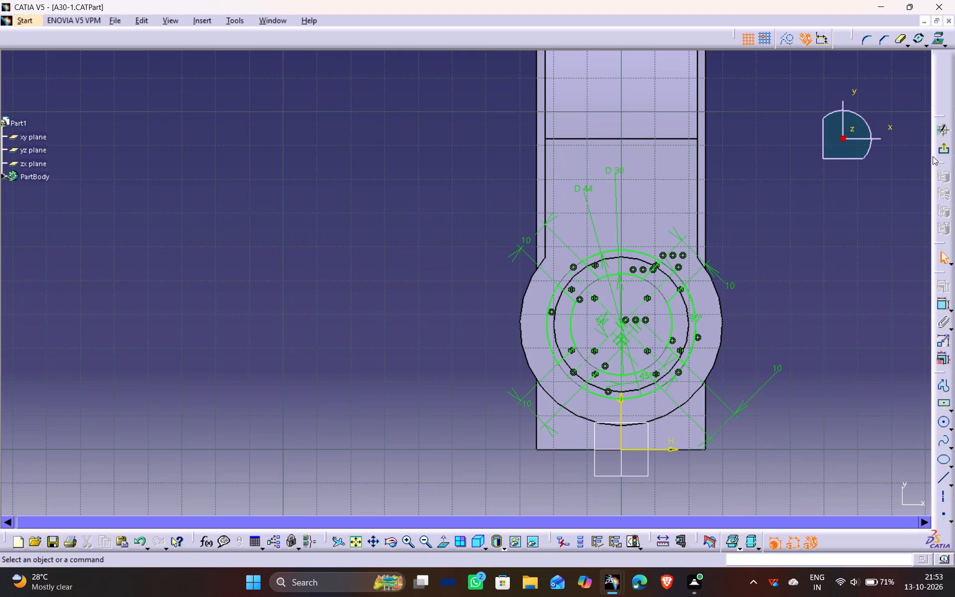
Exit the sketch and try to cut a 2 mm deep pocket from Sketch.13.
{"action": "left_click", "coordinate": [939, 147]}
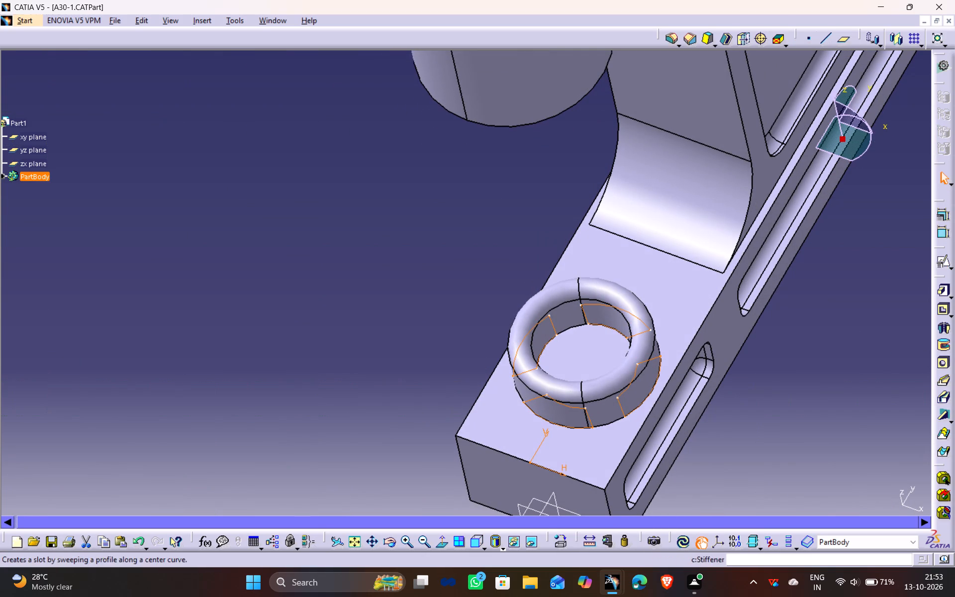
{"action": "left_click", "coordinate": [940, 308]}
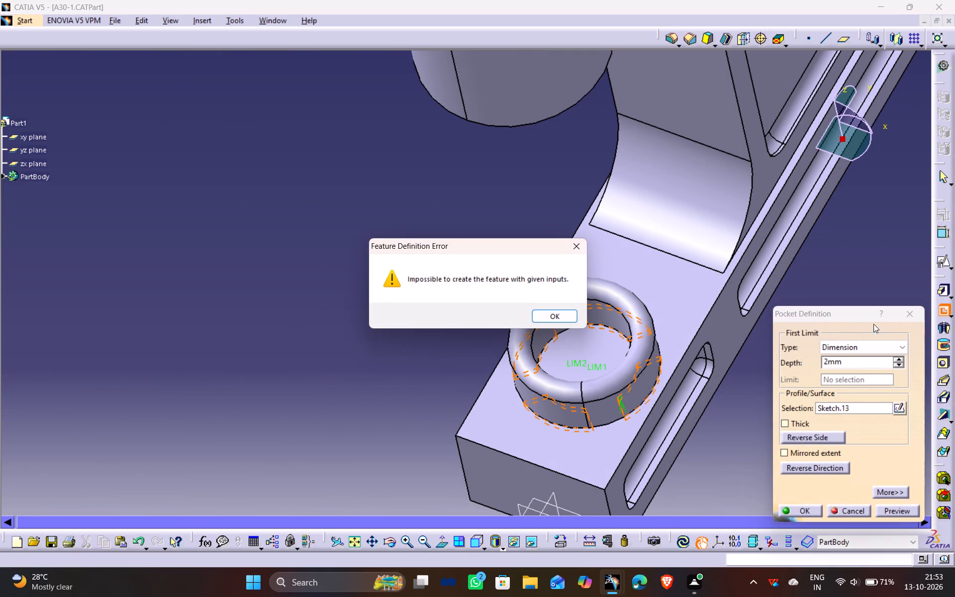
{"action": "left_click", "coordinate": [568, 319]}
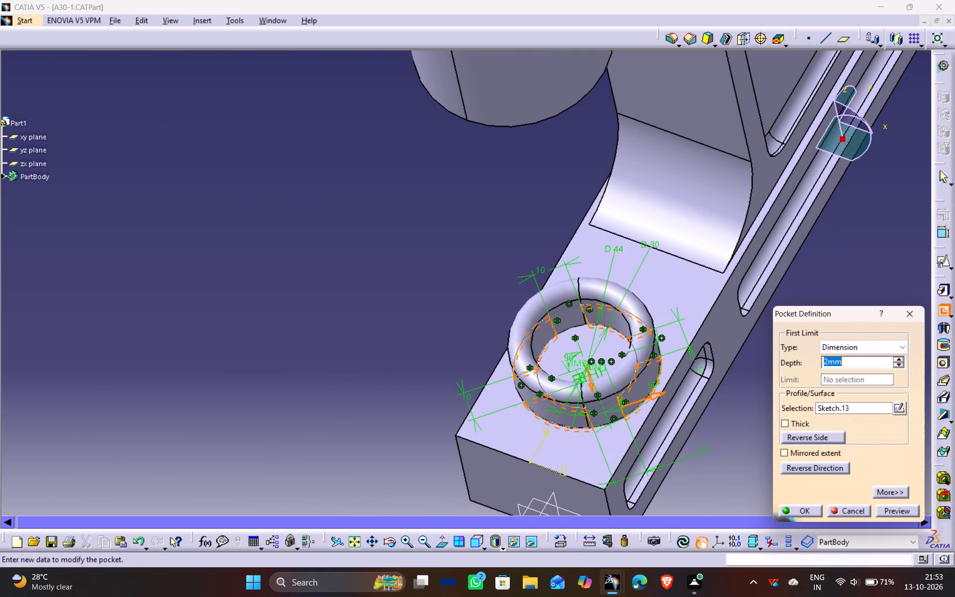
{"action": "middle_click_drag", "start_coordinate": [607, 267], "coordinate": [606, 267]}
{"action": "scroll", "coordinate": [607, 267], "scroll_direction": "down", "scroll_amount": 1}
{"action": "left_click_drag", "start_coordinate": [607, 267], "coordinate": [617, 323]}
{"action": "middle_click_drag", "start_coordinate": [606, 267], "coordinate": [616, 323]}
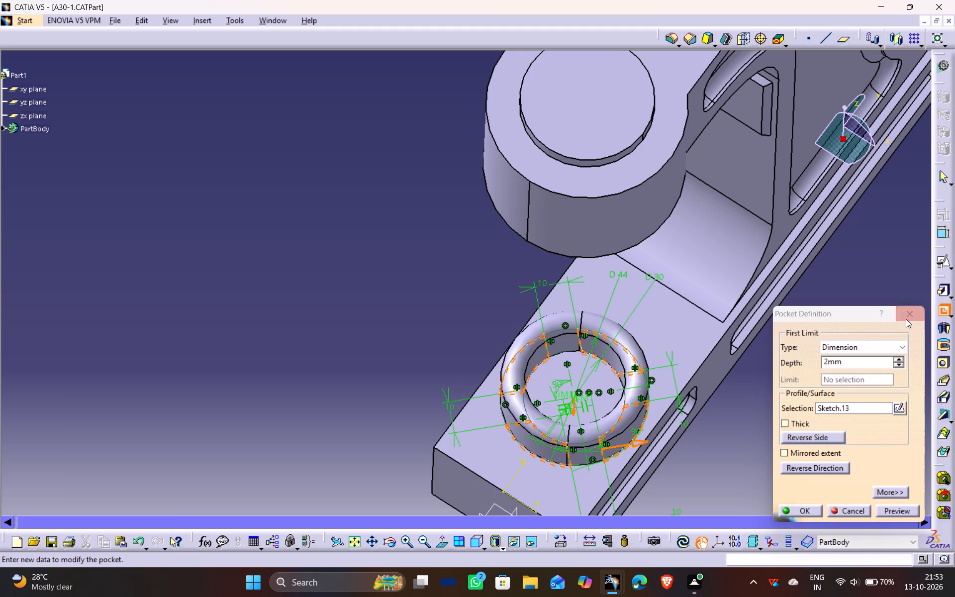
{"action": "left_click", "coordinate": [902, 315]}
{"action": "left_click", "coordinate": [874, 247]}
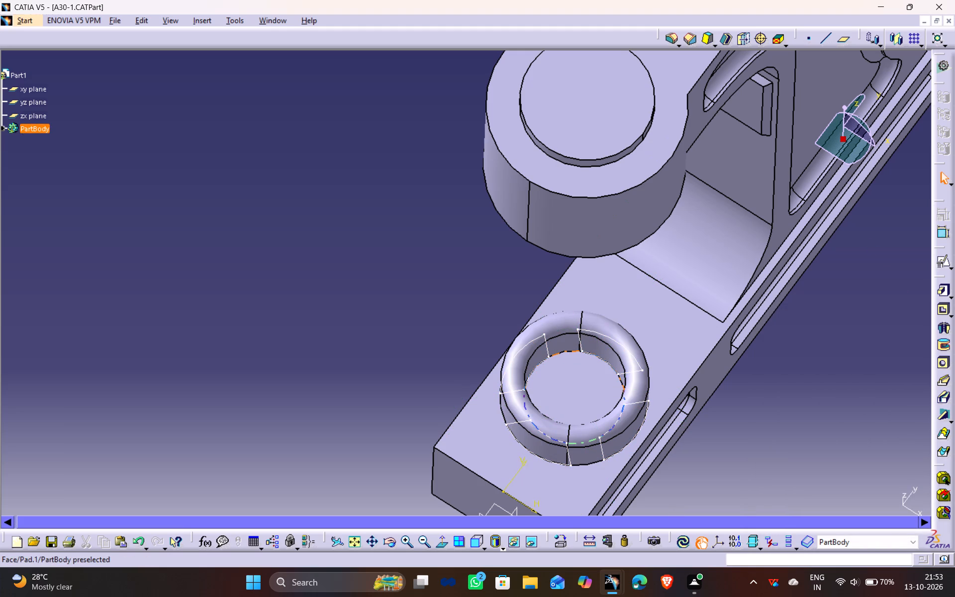
Reopen Sketch.13 and delete its upper, left-hand and lower ring segments, keeping only the right-hand segment.
{"action": "double_click", "coordinate": [592, 352]}
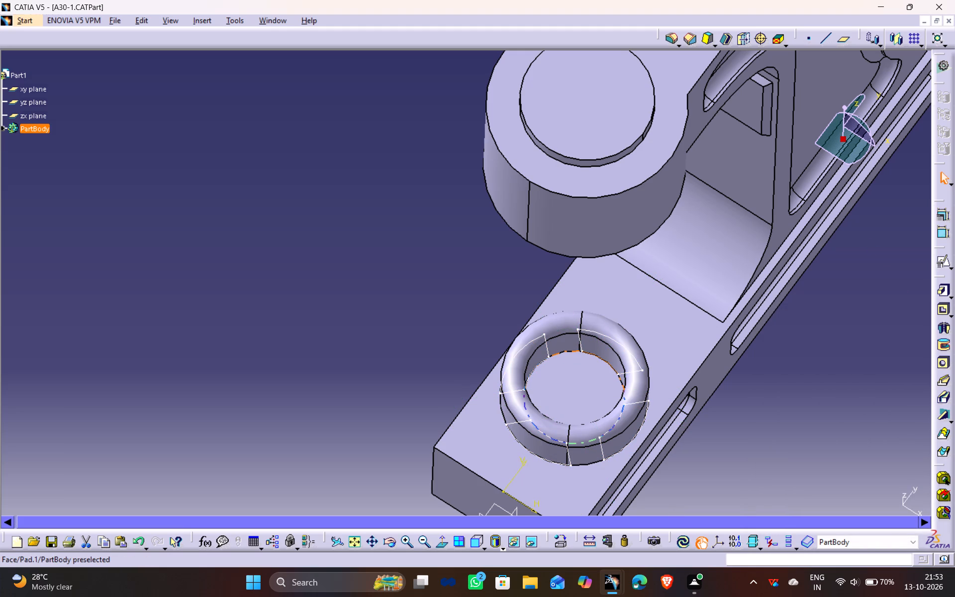
{"action": "double_click", "coordinate": [579, 336]}
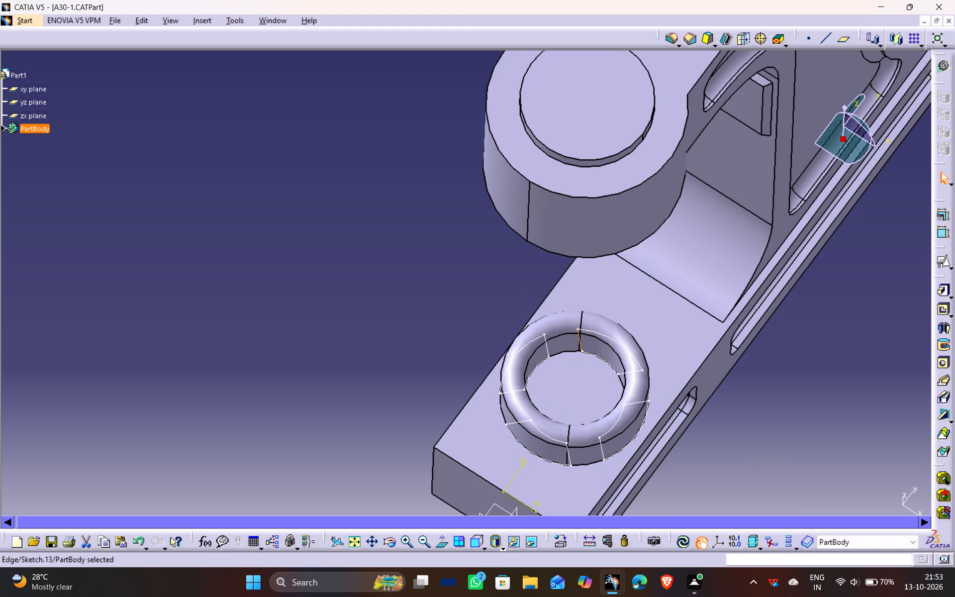
{"action": "double_click", "coordinate": [579, 336]}
{"action": "left_click", "coordinate": [941, 265]}
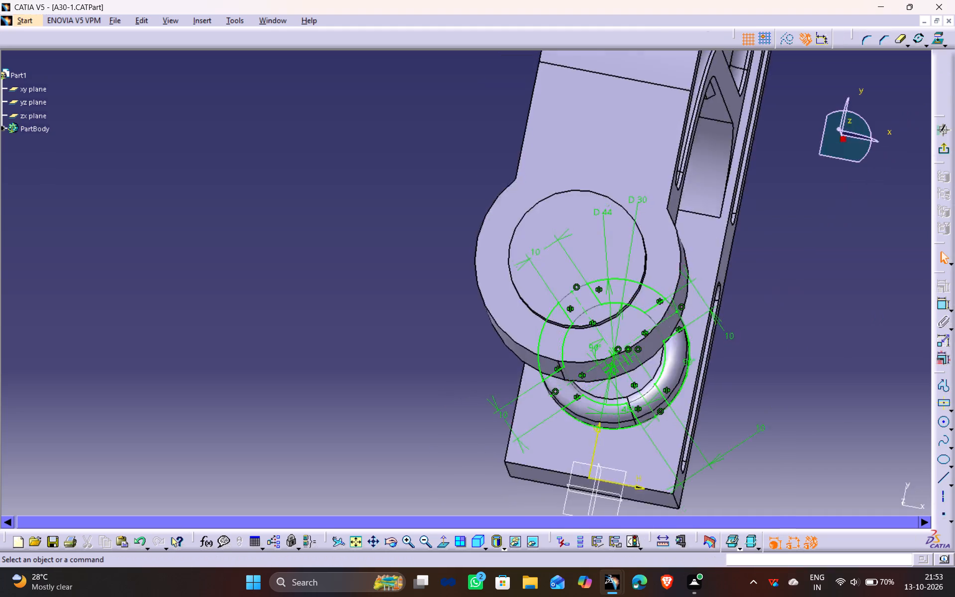
{"action": "middle_click_drag", "start_coordinate": [656, 459], "coordinate": [650, 357], "text": "shift"}
{"action": "middle_click_drag", "start_coordinate": [635, 376], "coordinate": [638, 329], "text": "ctrl"}
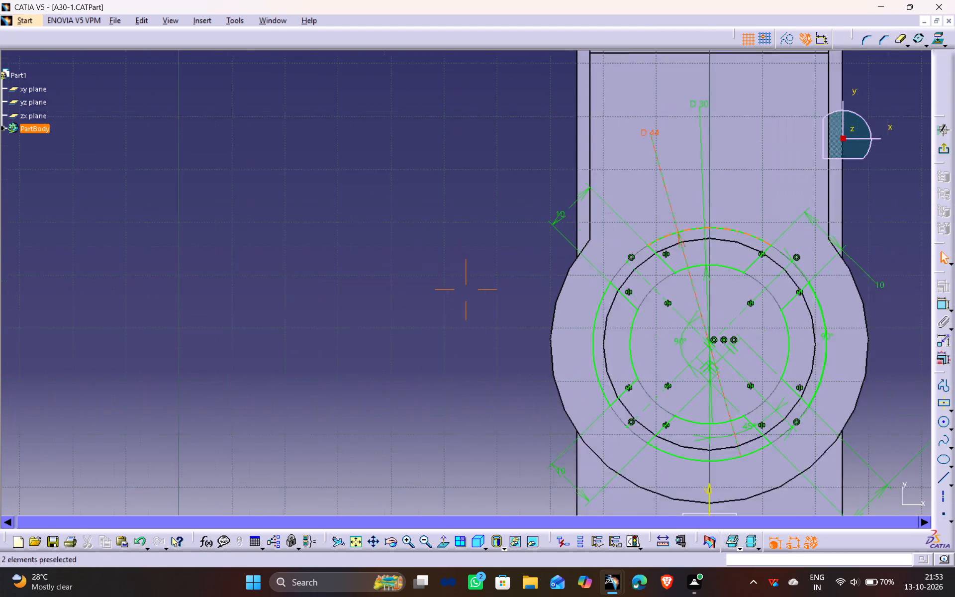
{"action": "middle_click_drag", "start_coordinate": [638, 329], "coordinate": [639, 322], "text": "ctrl"}
{"action": "left_click_drag", "start_coordinate": [829, 187], "coordinate": [785, 276], "text": "ctrl"}
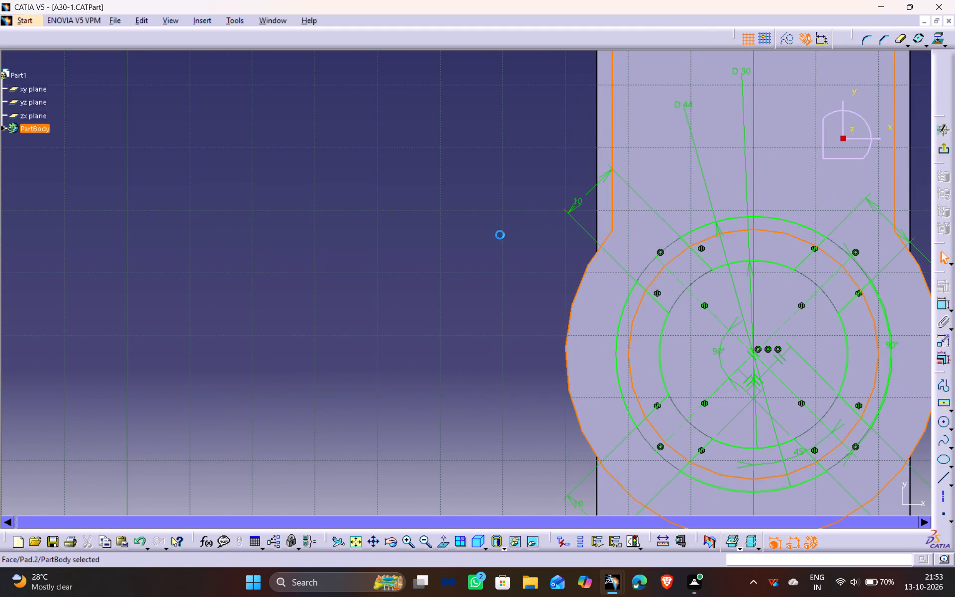
{"action": "left_click", "coordinate": [500, 235]}
{"action": "left_click_drag", "start_coordinate": [486, 160], "coordinate": [841, 282]}
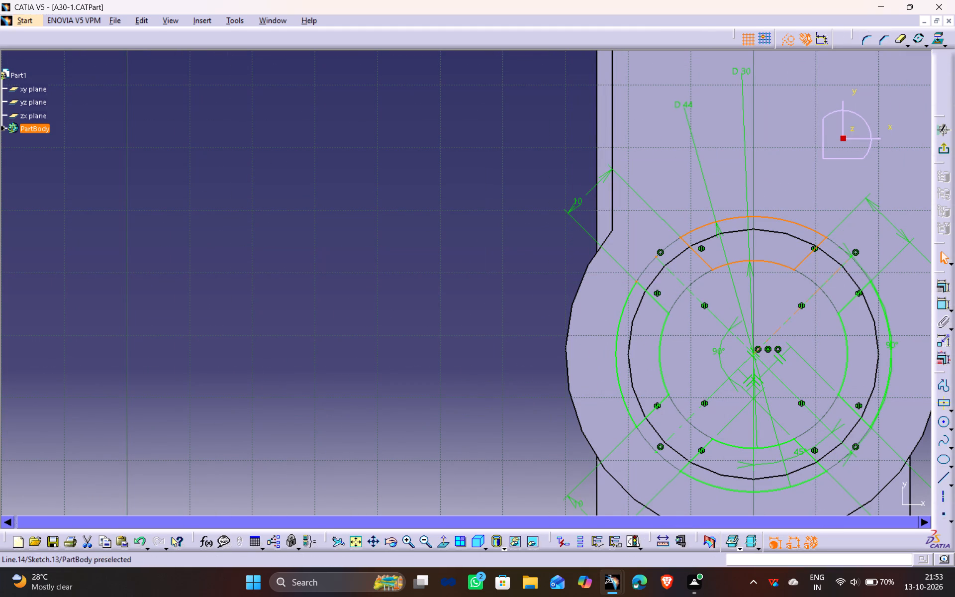
{"action": "left_click_drag", "start_coordinate": [474, 254], "coordinate": [674, 431], "text": "ctrl"}
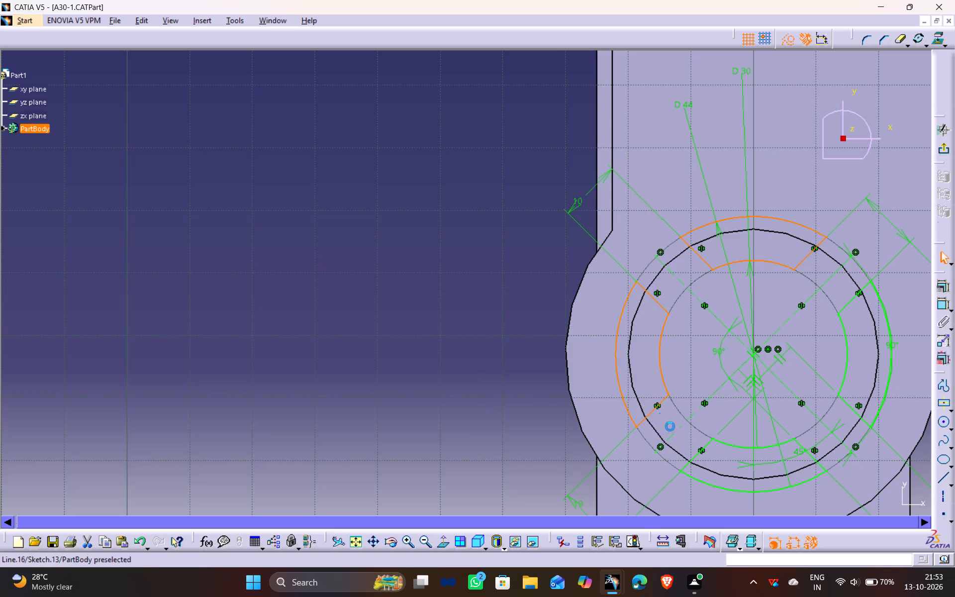
{"action": "middle_click_drag", "start_coordinate": [703, 413], "coordinate": [668, 299]}
{"action": "scroll", "coordinate": [657, 295], "scroll_direction": "down", "scroll_amount": 1}
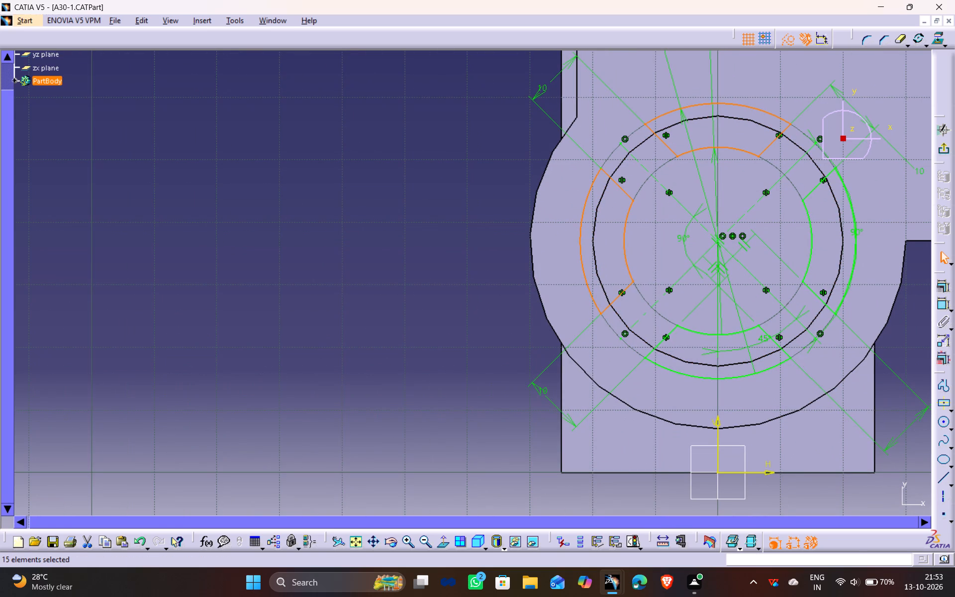
{"action": "left_click_drag", "start_coordinate": [555, 467], "coordinate": [799, 313], "text": "ctrl"}
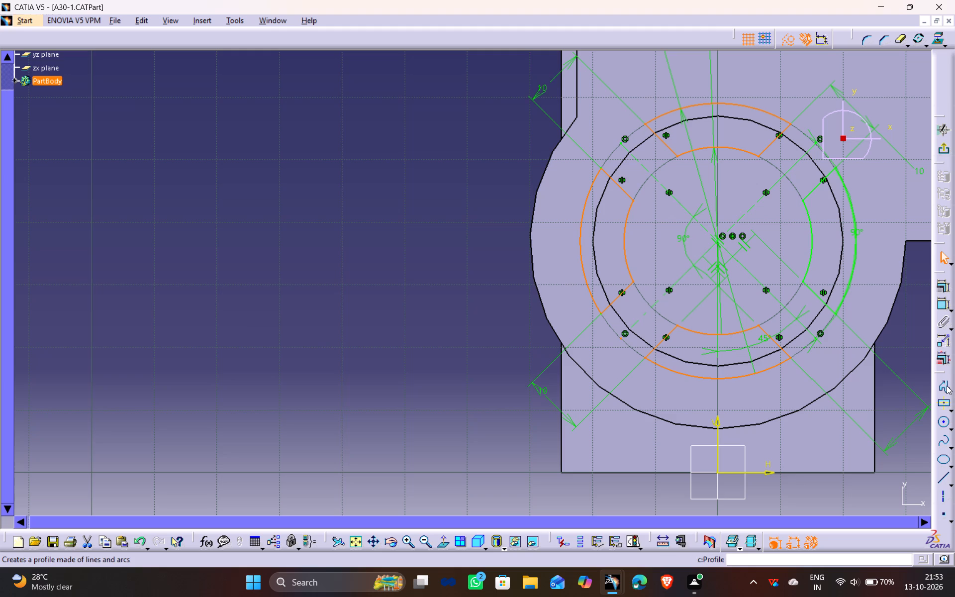
{"action": "key", "text": "Delete"}
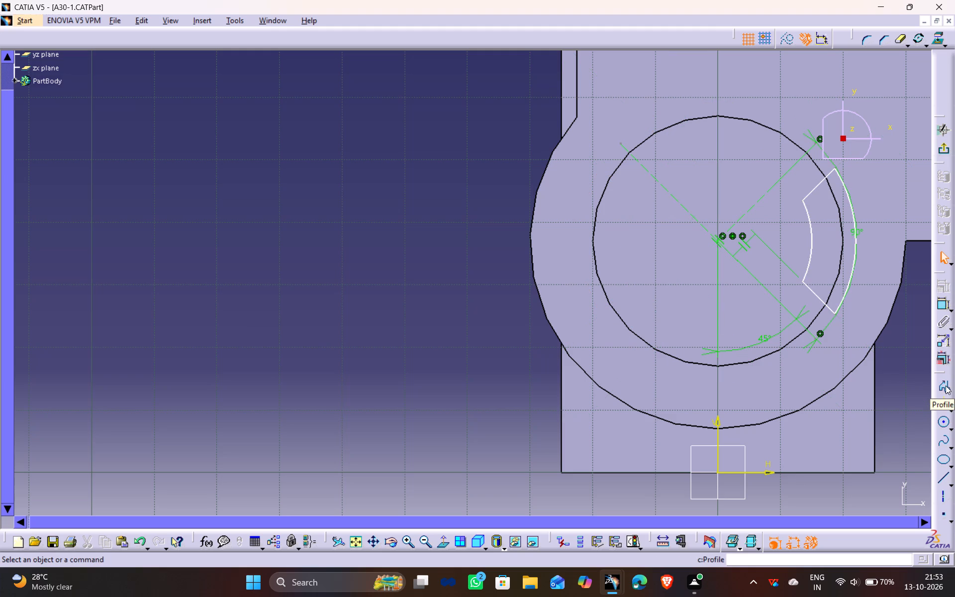
Dimension the remaining ring segment's inner arc with a radius of 15 mm.
{"action": "left_click", "coordinate": [811, 245]}
{"action": "middle_click_drag", "start_coordinate": [880, 267], "coordinate": [825, 324]}
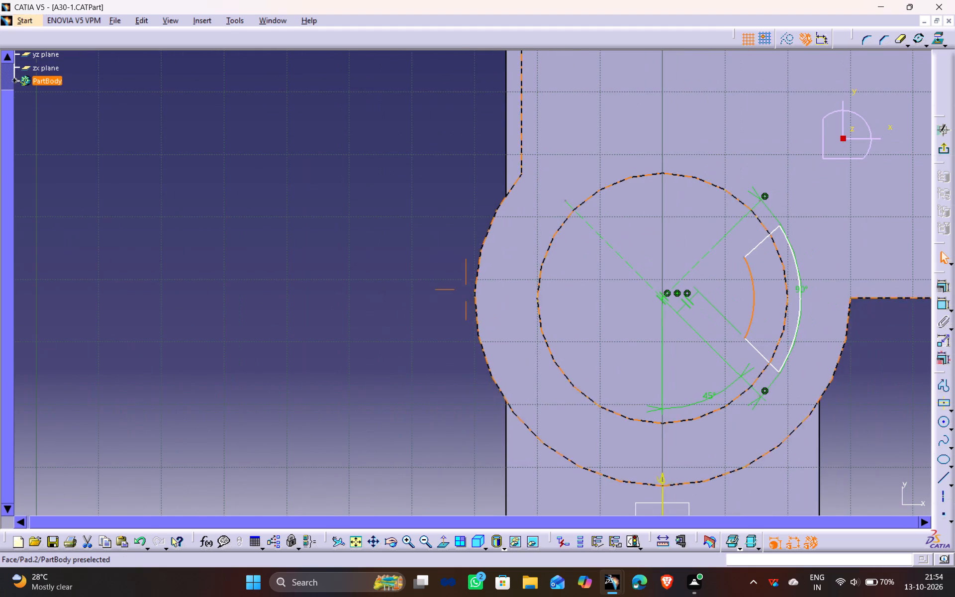
{"action": "left_click", "coordinate": [938, 309]}
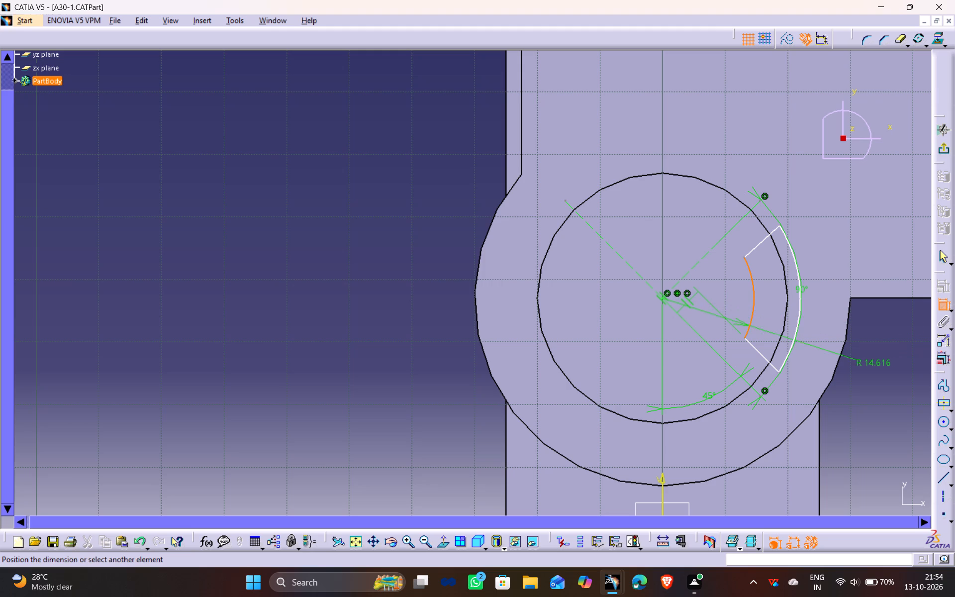
{"action": "left_click", "coordinate": [878, 365]}
{"action": "triple_click", "coordinate": [879, 363]}
{"action": "key", "text": "1"}
{"action": "key", "text": "5"}
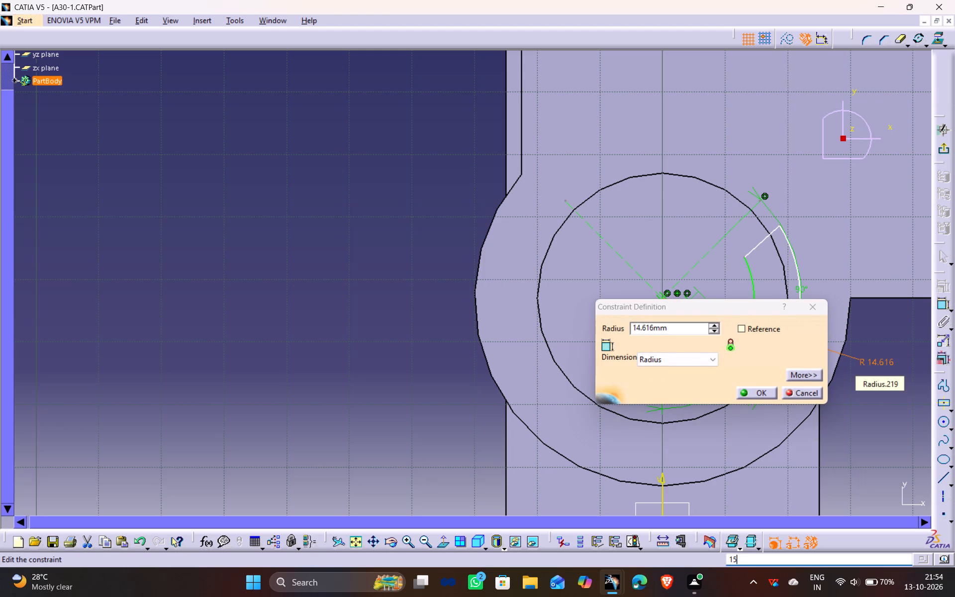
{"action": "left_click_drag", "start_coordinate": [669, 320], "coordinate": [608, 351]}
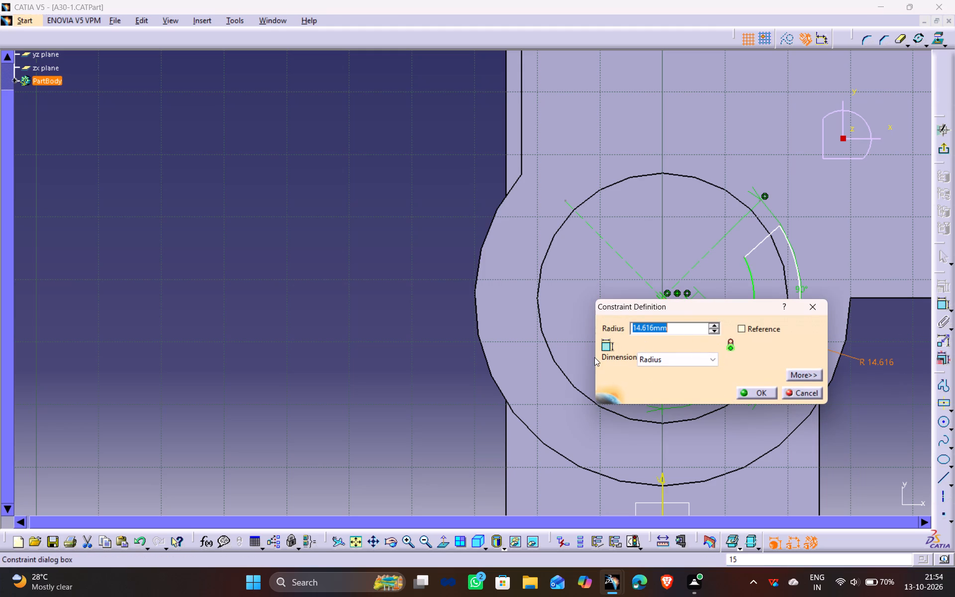
{"action": "key", "text": "1"}
{"action": "key", "text": "5"}
{"action": "key", "text": "Return"}
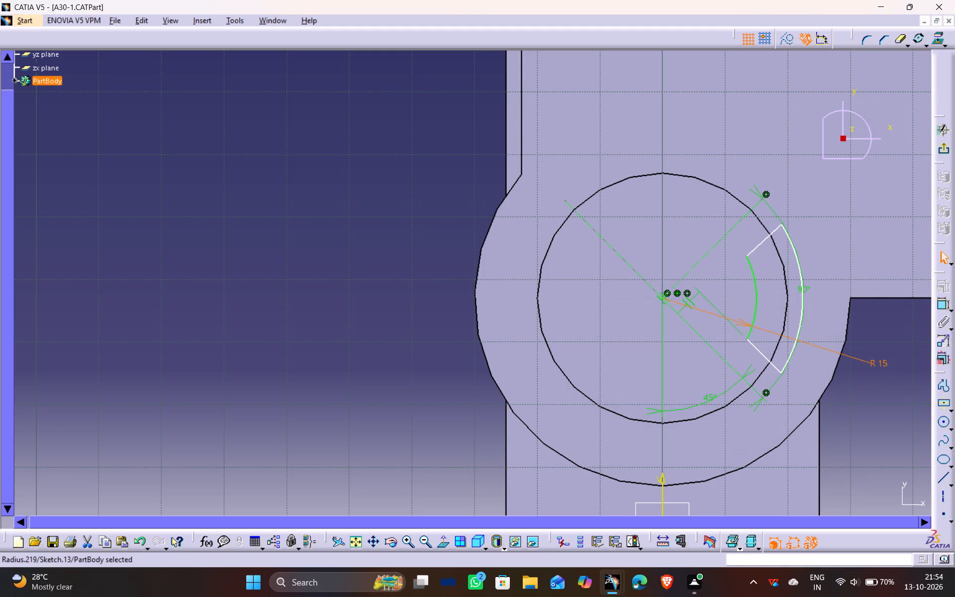
{"action": "left_click", "coordinate": [364, 372]}
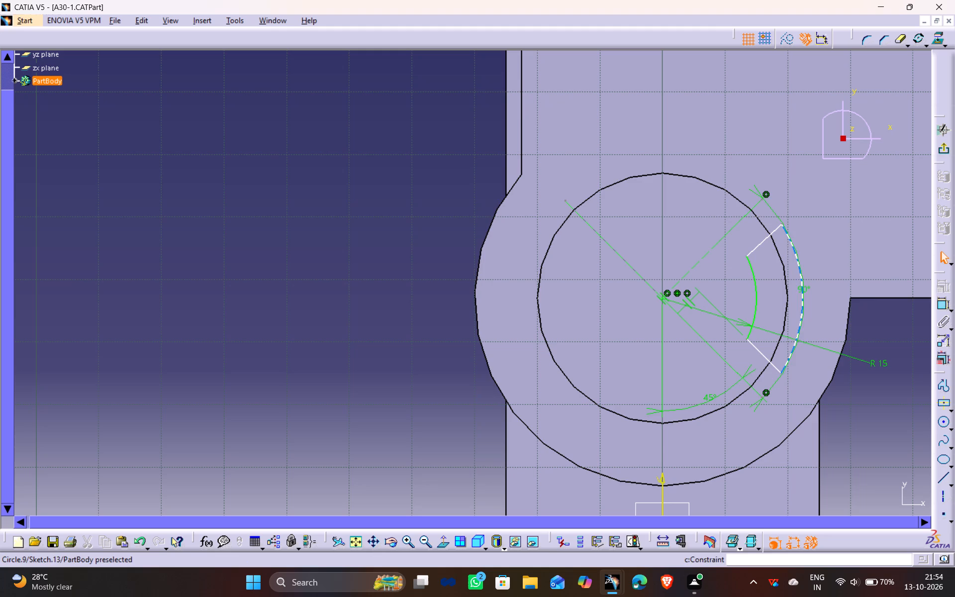
Dimension the ring segment's outer arc with a radius of 22 mm.
{"action": "left_click", "coordinate": [801, 317]}
{"action": "left_click", "coordinate": [944, 305]}
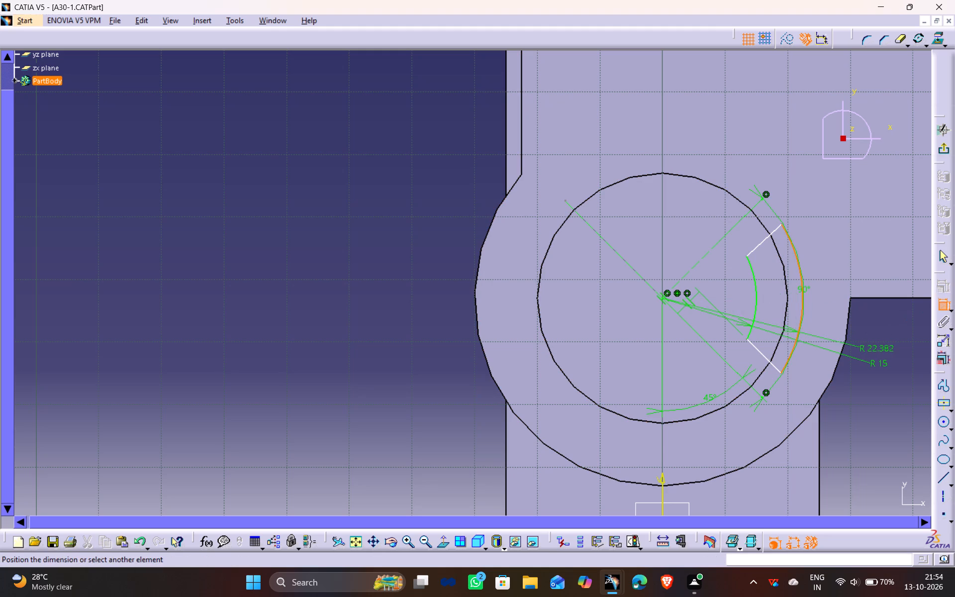
{"action": "left_click", "coordinate": [880, 342]}
{"action": "left_click", "coordinate": [884, 334]}
{"action": "double_click", "coordinate": [876, 342]}
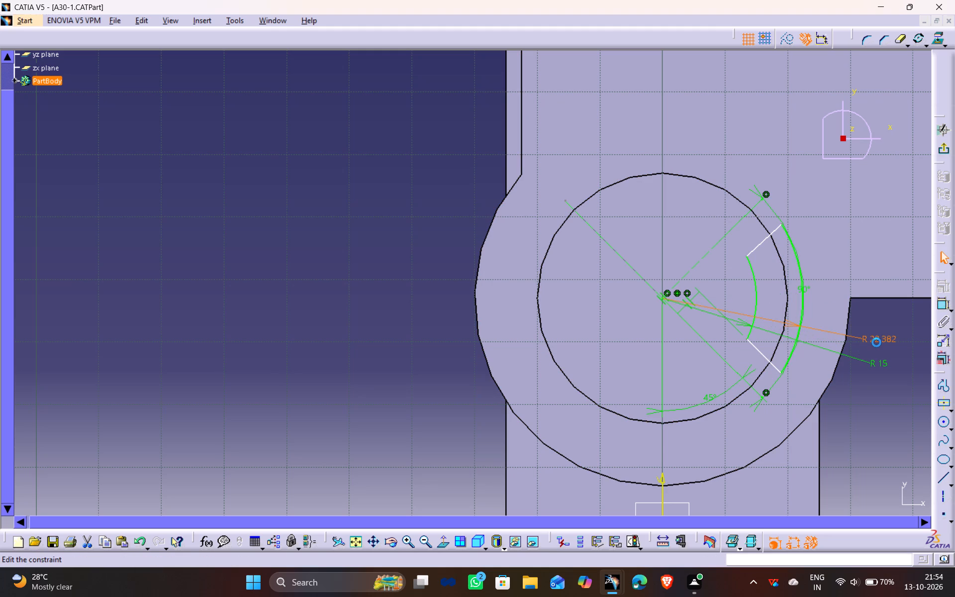
{"action": "key", "text": "2"}
{"action": "key", "text": "2"}
{"action": "key", "text": "Return"}
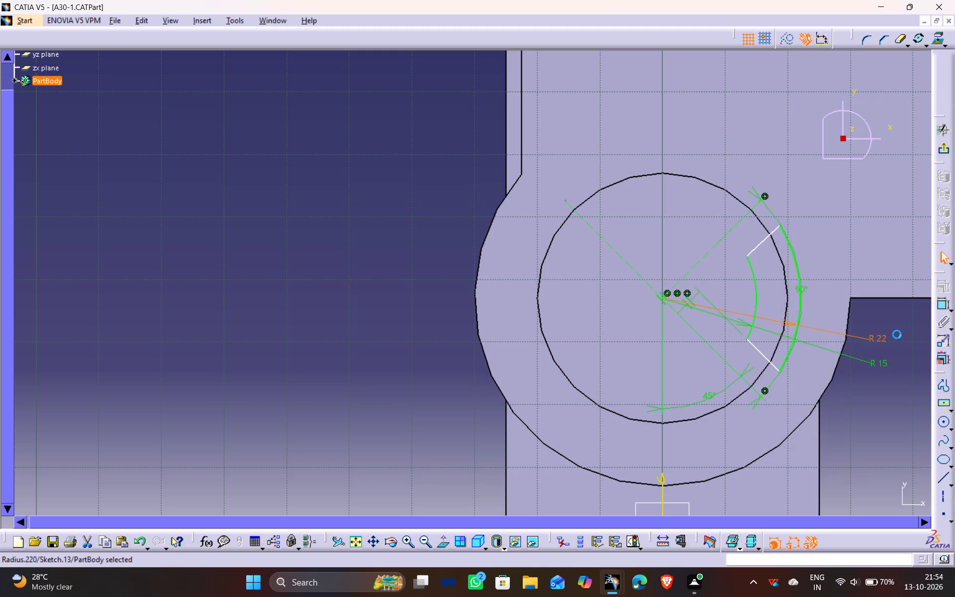
{"action": "left_click", "coordinate": [893, 335]}
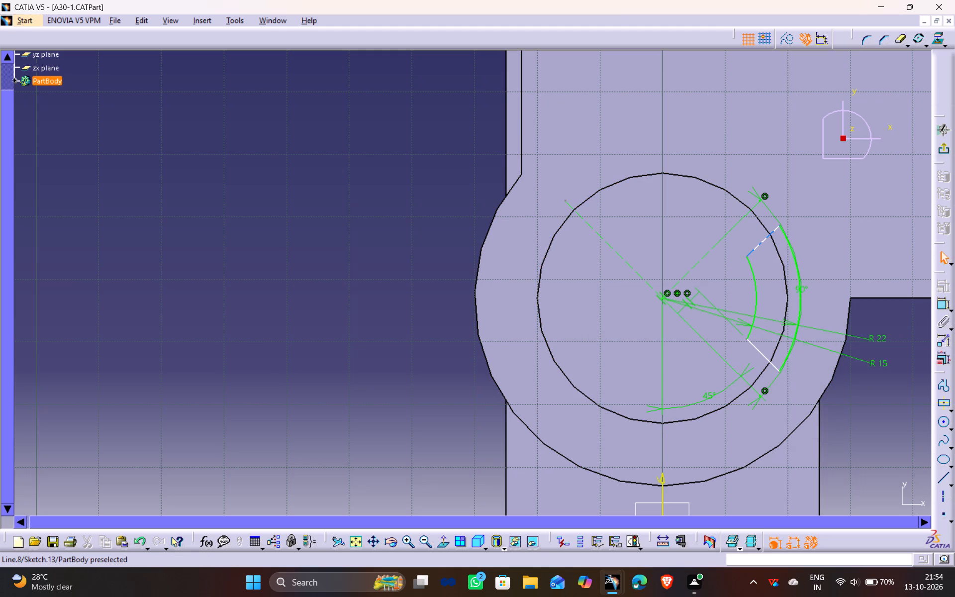
Add an angle dimension between the ring segment's two straight end lines.
{"action": "left_click", "coordinate": [764, 240]}
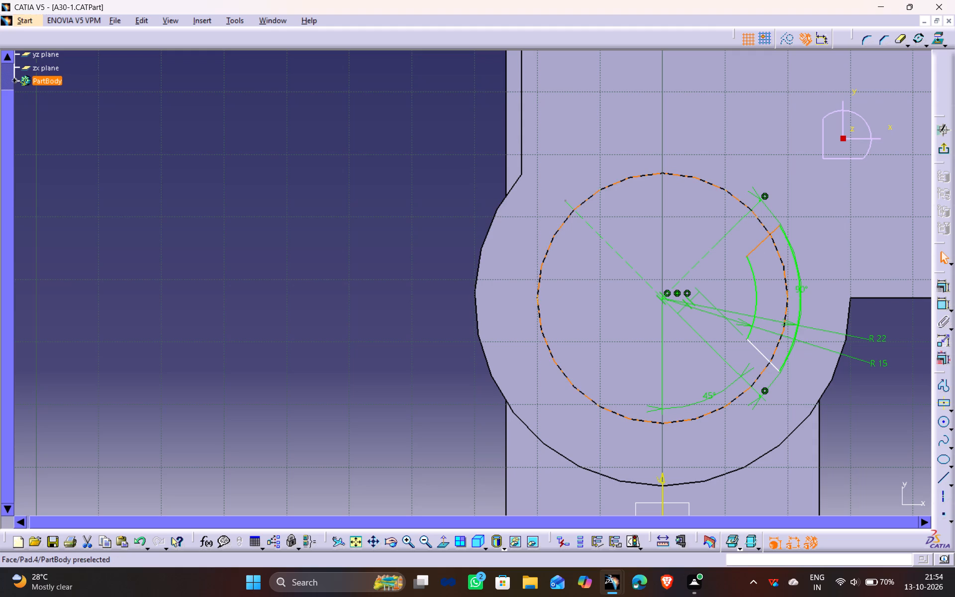
{"action": "left_click", "coordinate": [763, 357], "text": "ctrl"}
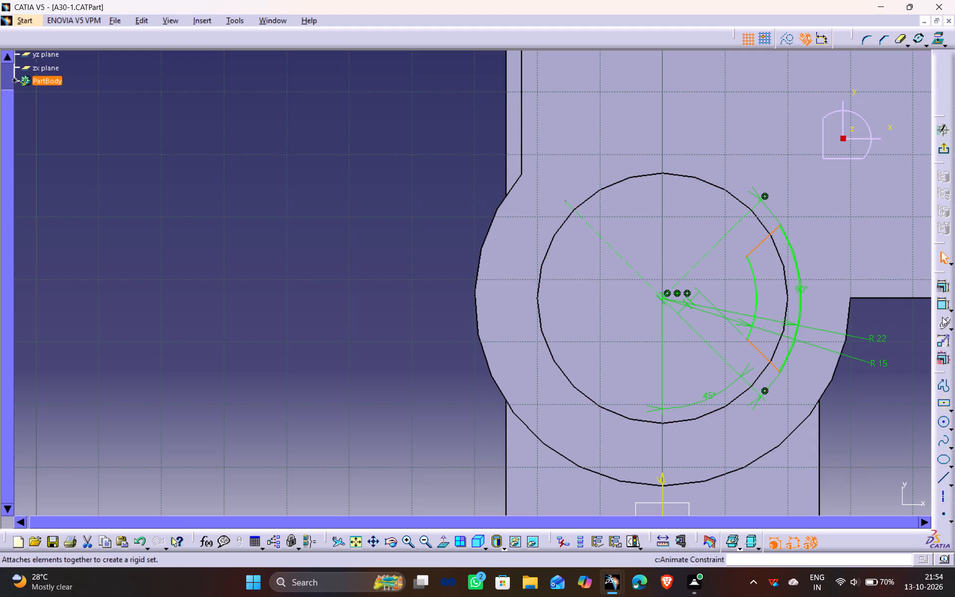
{"action": "left_click", "coordinate": [945, 304]}
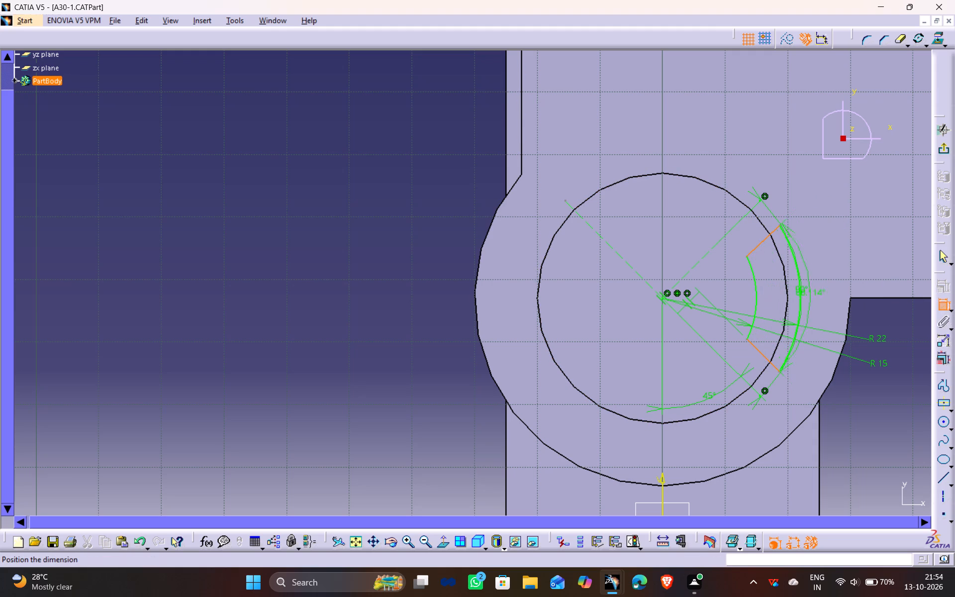
{"action": "left_click", "coordinate": [872, 313]}
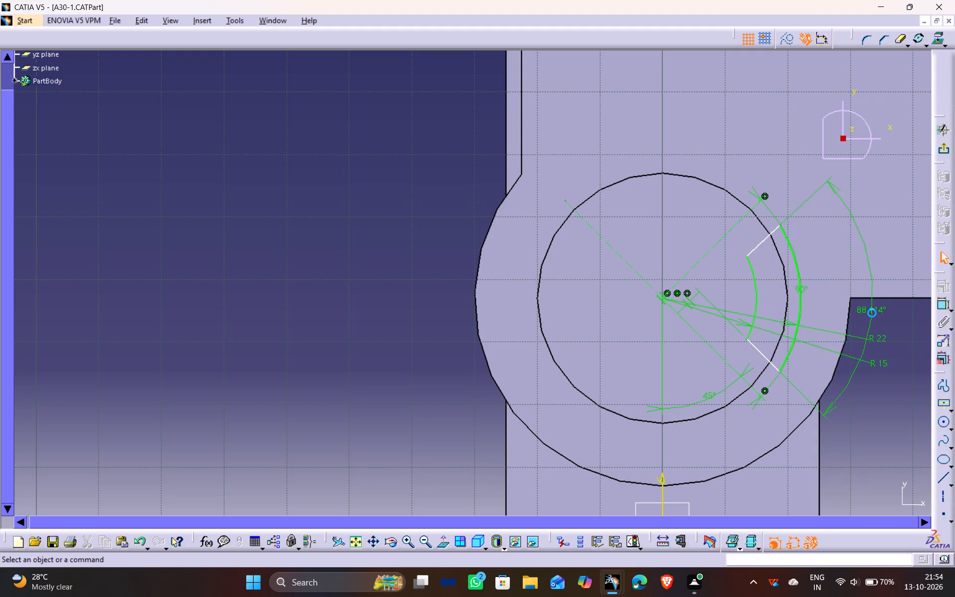
{"action": "double_click", "coordinate": [874, 308]}
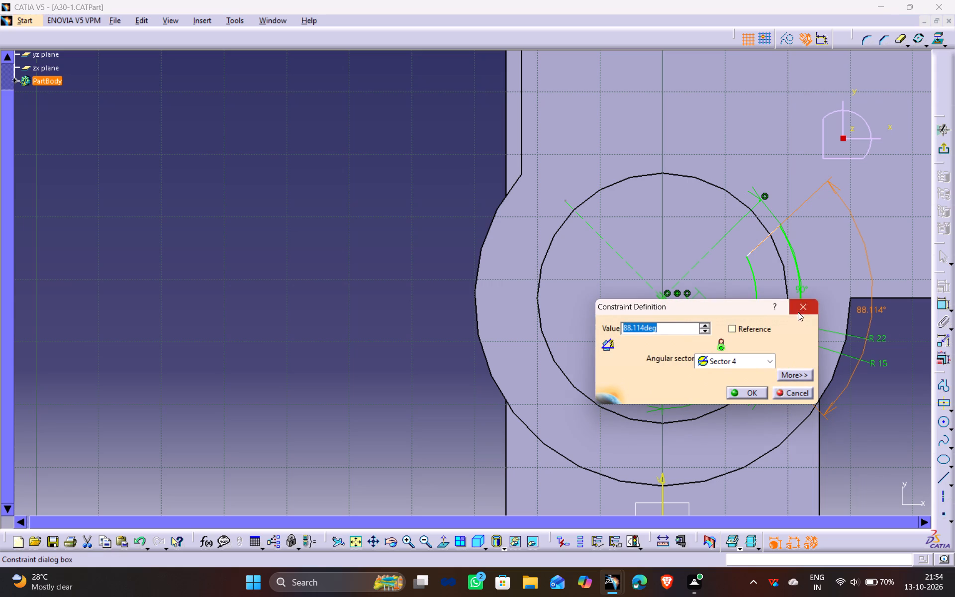
{"action": "left_click", "coordinate": [926, 416]}
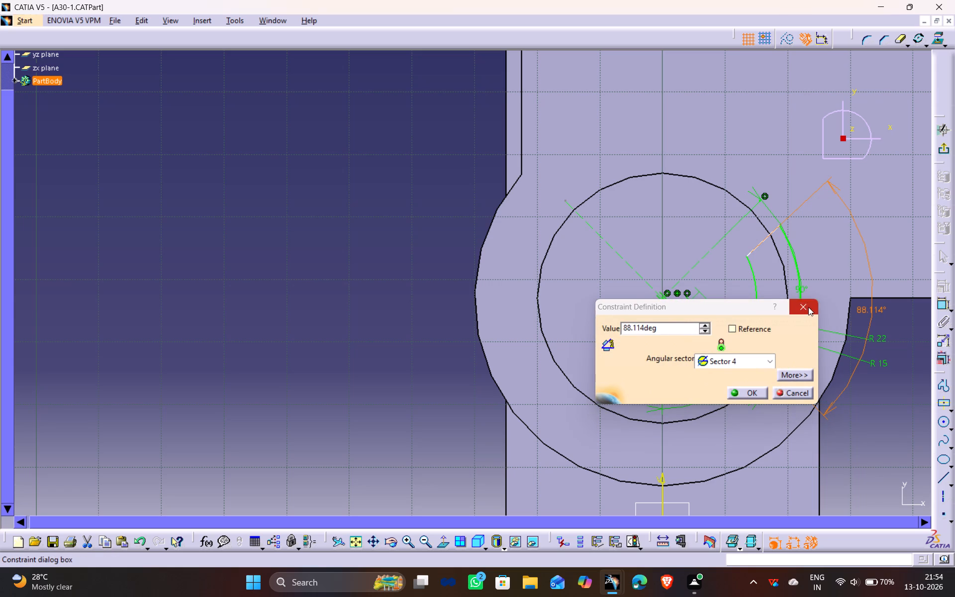
{"action": "left_click", "coordinate": [808, 307]}
{"action": "left_click", "coordinate": [920, 442]}
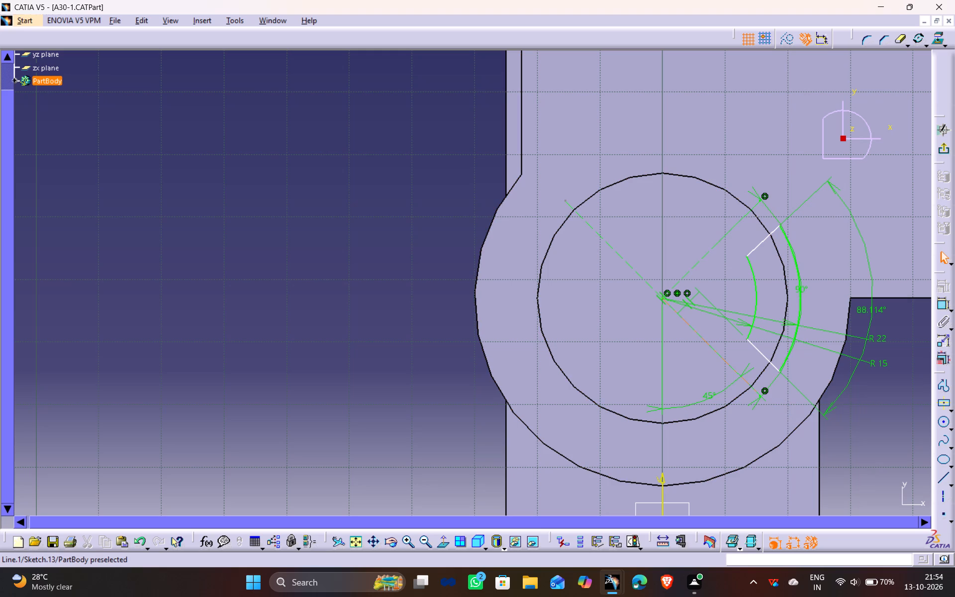
Dimension the ring segment's lower end line at 5 mm from the lower-right diagonal centreline.
{"action": "left_click", "coordinate": [749, 385]}
{"action": "left_click", "coordinate": [764, 352], "text": "ctrl"}
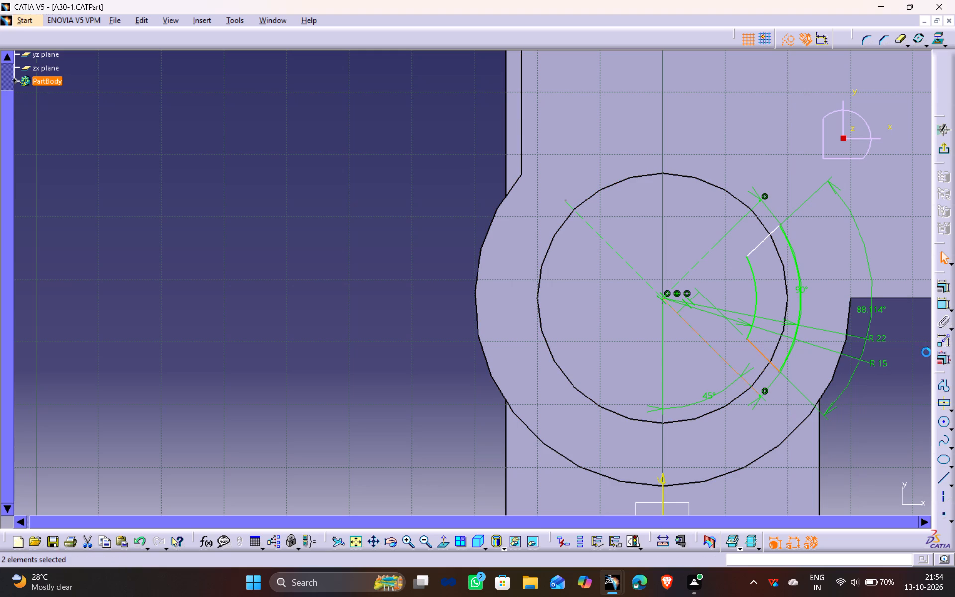
{"action": "left_click", "coordinate": [944, 304]}
{"action": "left_click", "coordinate": [898, 409]}
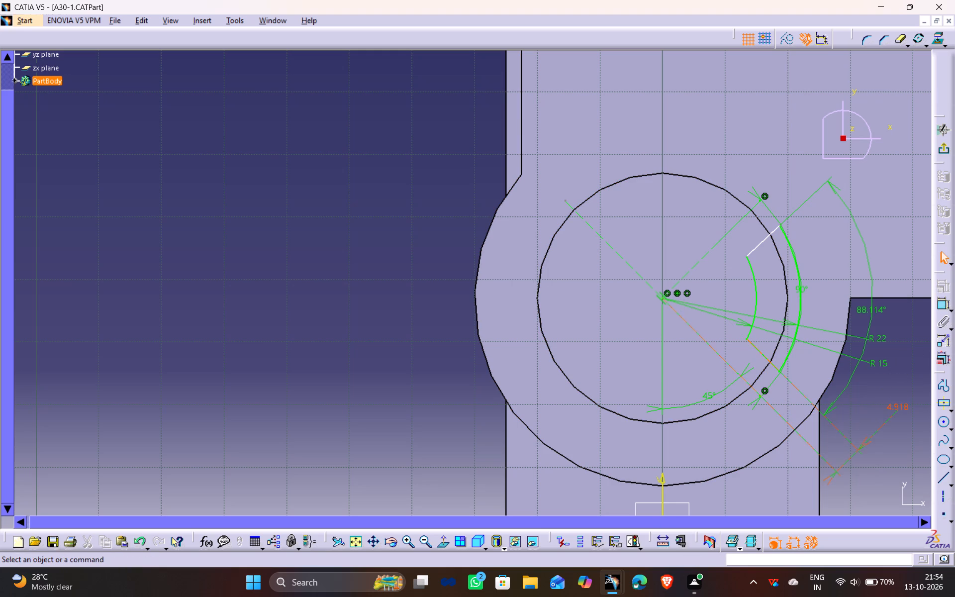
{"action": "double_click", "coordinate": [903, 403]}
{"action": "key", "text": "5"}
{"action": "key", "text": "Return"}
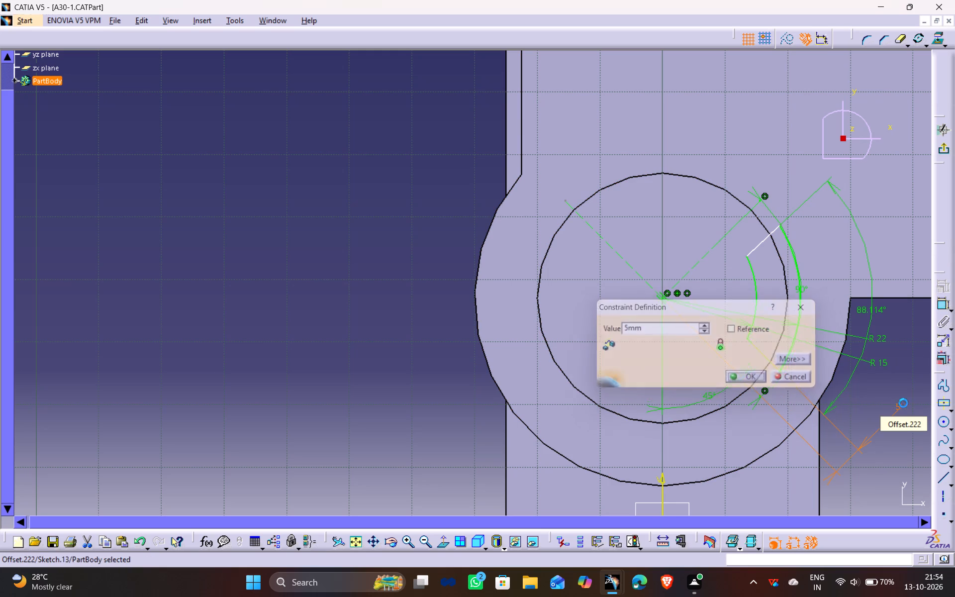
{"action": "left_click", "coordinate": [463, 368]}
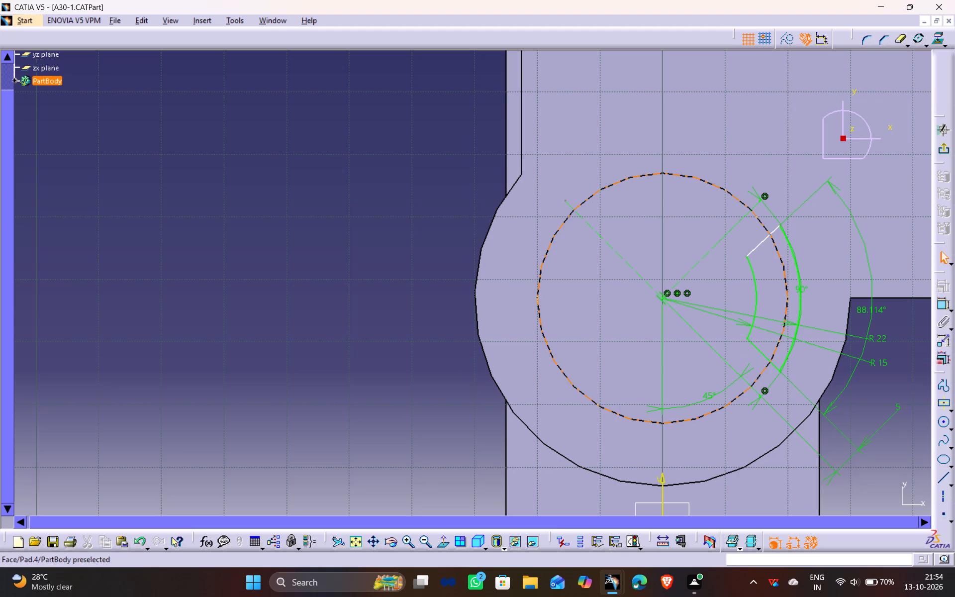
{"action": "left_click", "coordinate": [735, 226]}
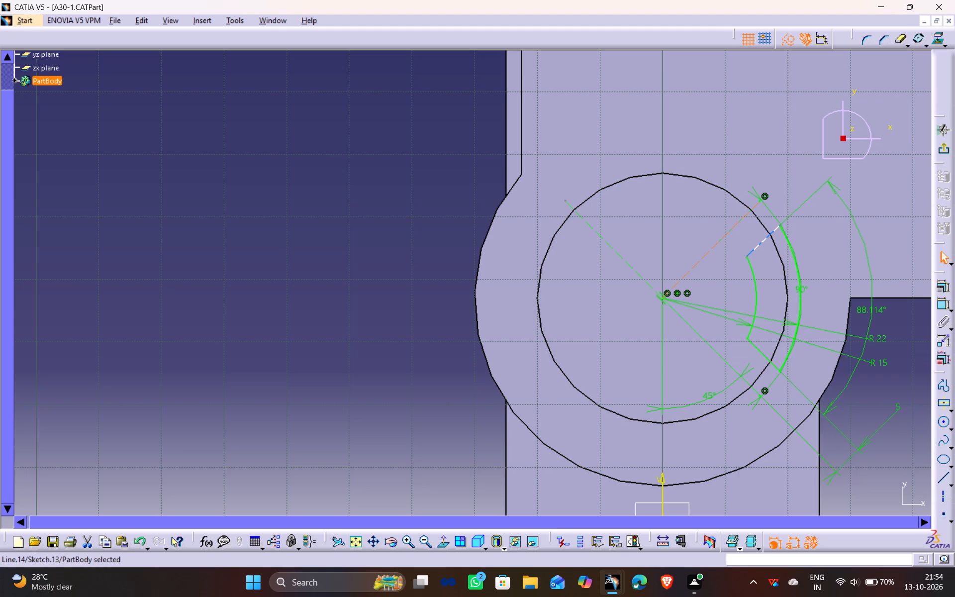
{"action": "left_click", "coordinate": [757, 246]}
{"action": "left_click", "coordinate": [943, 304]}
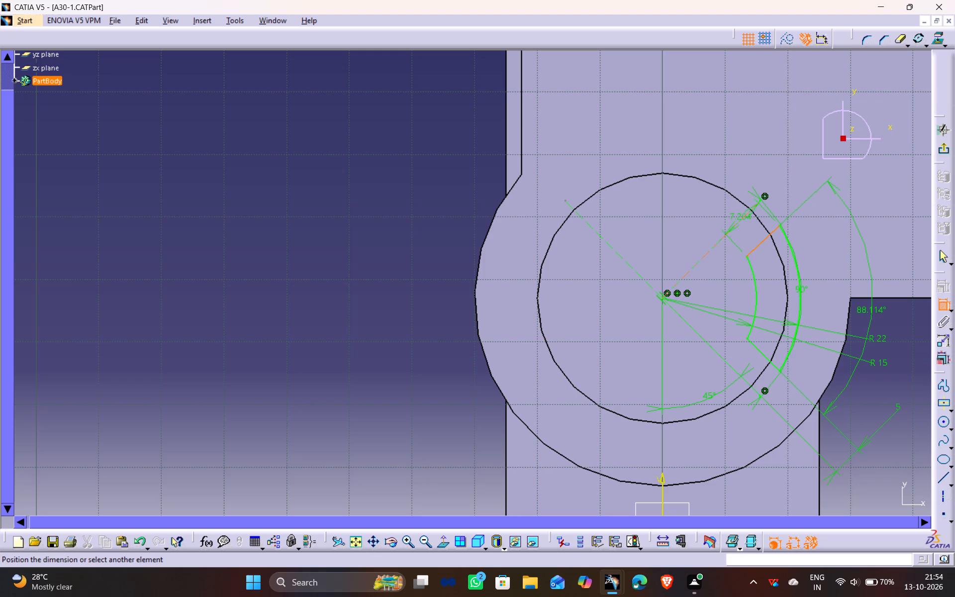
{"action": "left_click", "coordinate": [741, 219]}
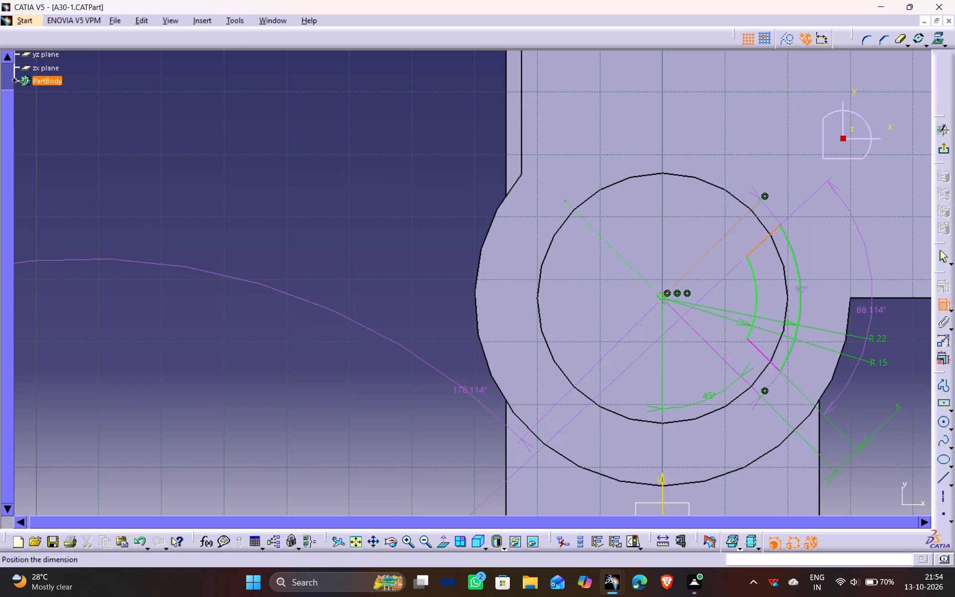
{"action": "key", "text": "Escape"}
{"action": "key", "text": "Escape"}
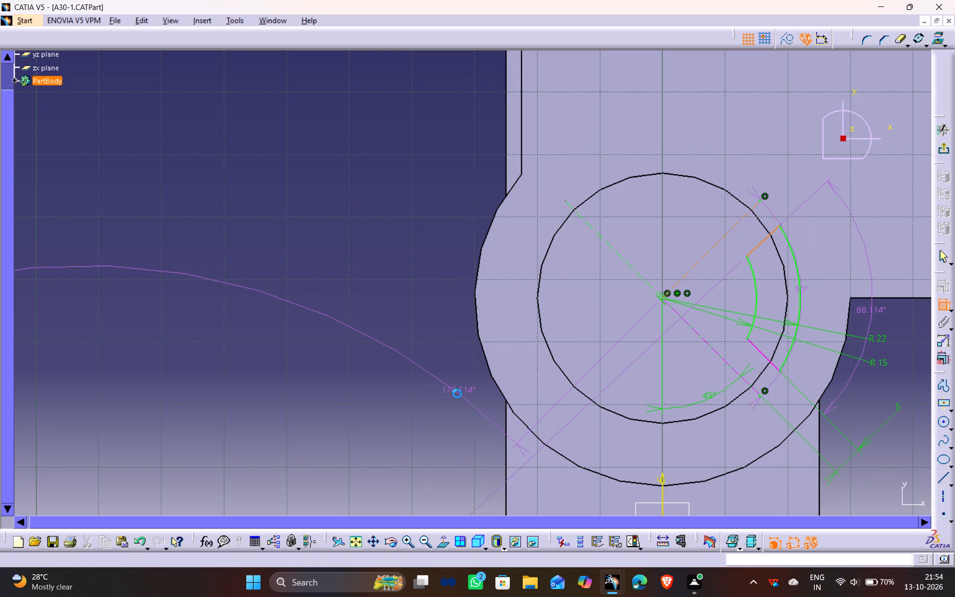
Constrain the ring segment's upper end line parallel to the upper-right diagonal centreline.
{"action": "left_click", "coordinate": [354, 357]}
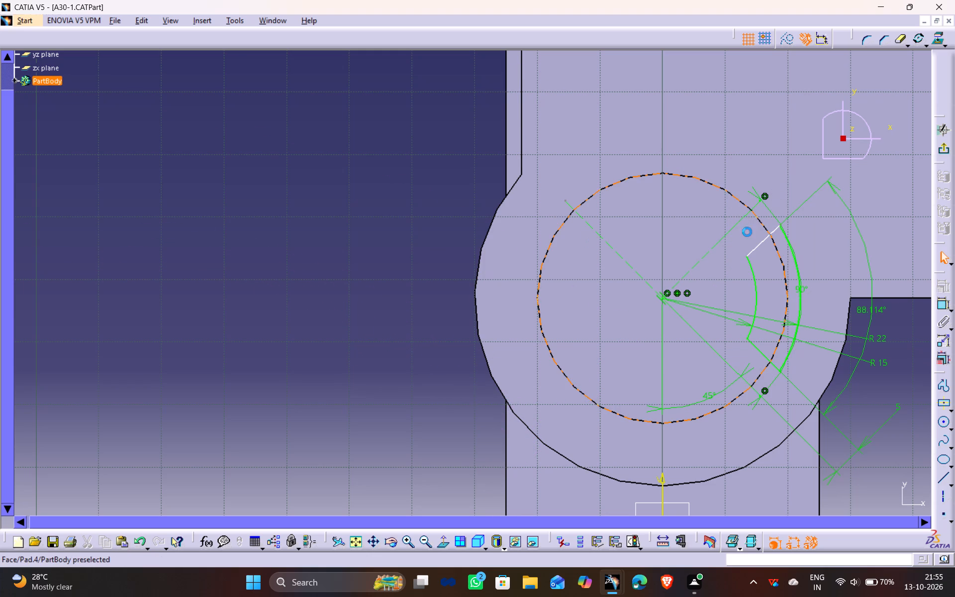
{"action": "left_click", "coordinate": [737, 218]}
{"action": "left_click", "coordinate": [741, 219]}
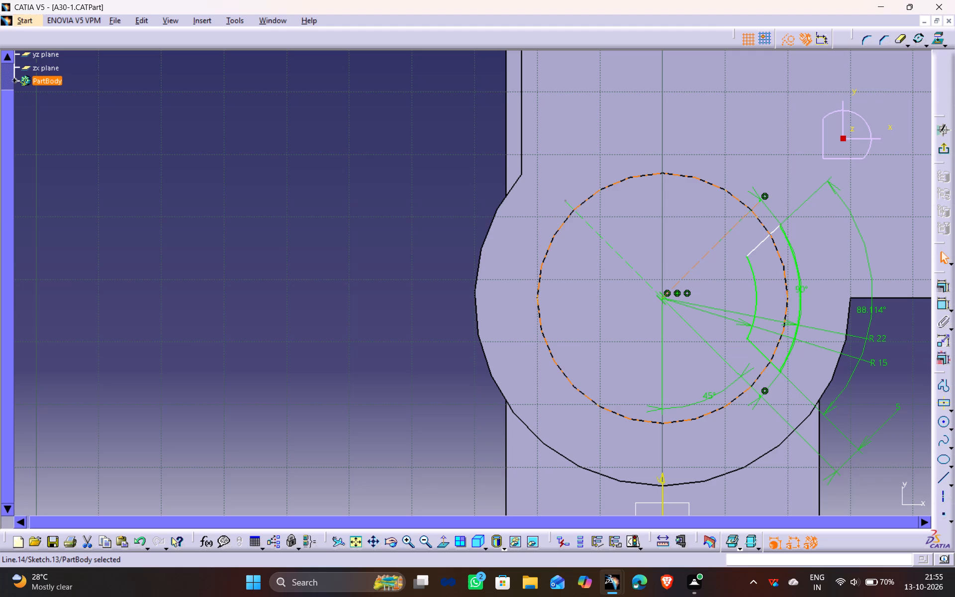
{"action": "left_click", "coordinate": [761, 246], "text": "ctrl"}
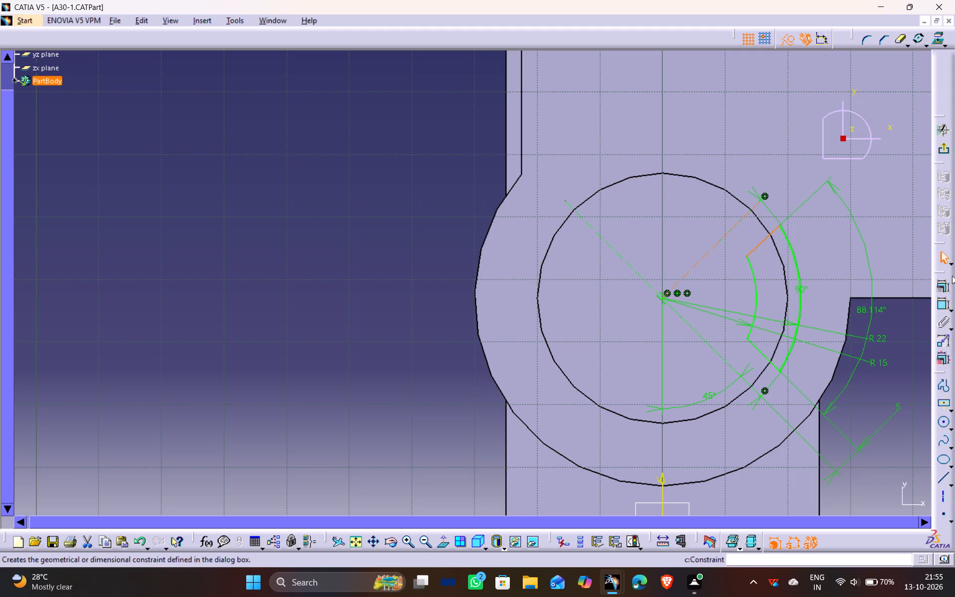
{"action": "left_click", "coordinate": [947, 287]}
{"action": "left_click", "coordinate": [902, 434]}
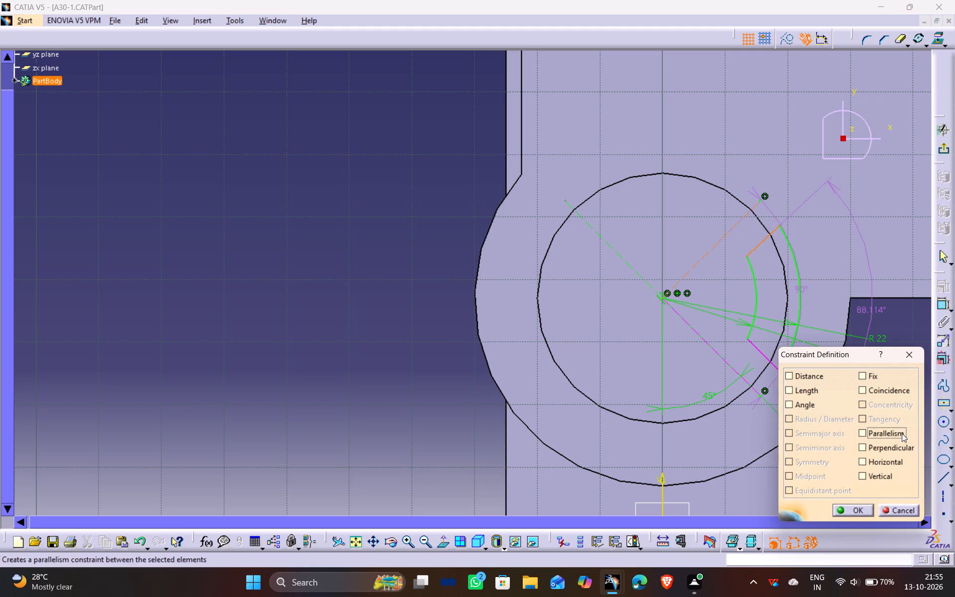
{"action": "left_click", "coordinate": [857, 508]}
Delete the angle dimension between the ring segment's two straight end lines.
{"action": "left_click", "coordinate": [876, 309]}
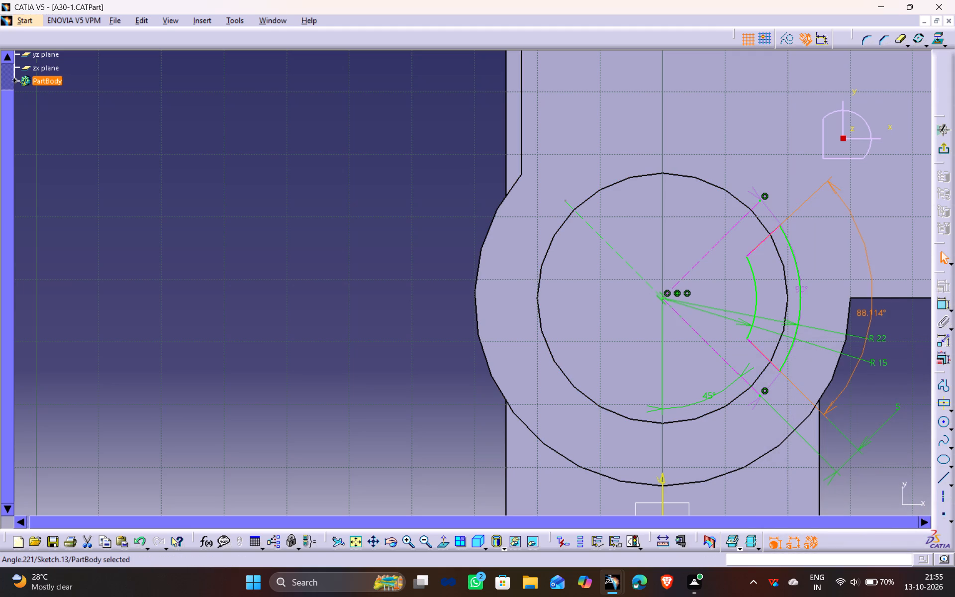
{"action": "key", "text": "Delete"}
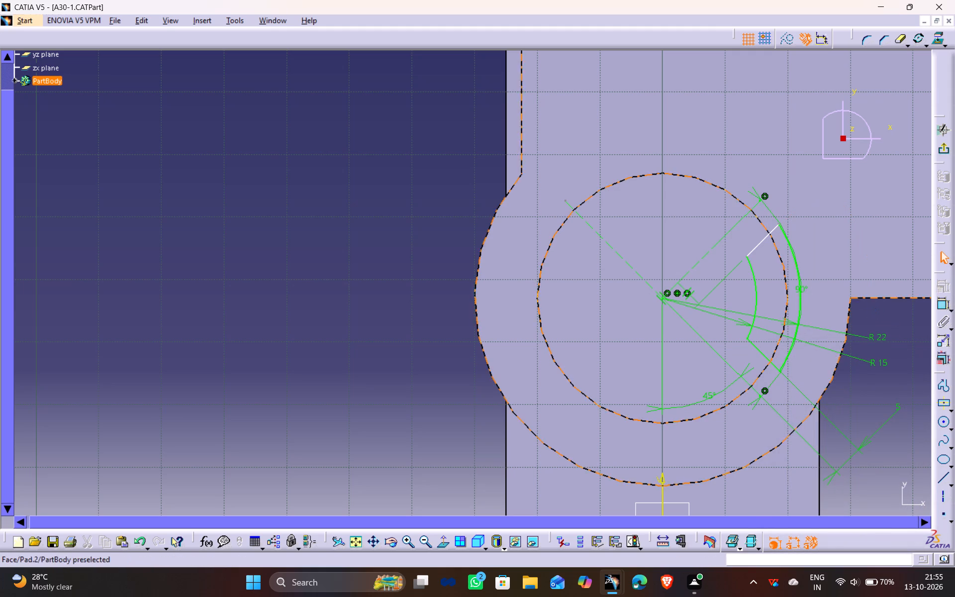
Dimension the ring segment's upper end line at 5 mm from the upper-right diagonal centreline and exit the sketch.
{"action": "left_click", "coordinate": [760, 244]}
{"action": "left_click", "coordinate": [734, 221], "text": "ctrl"}
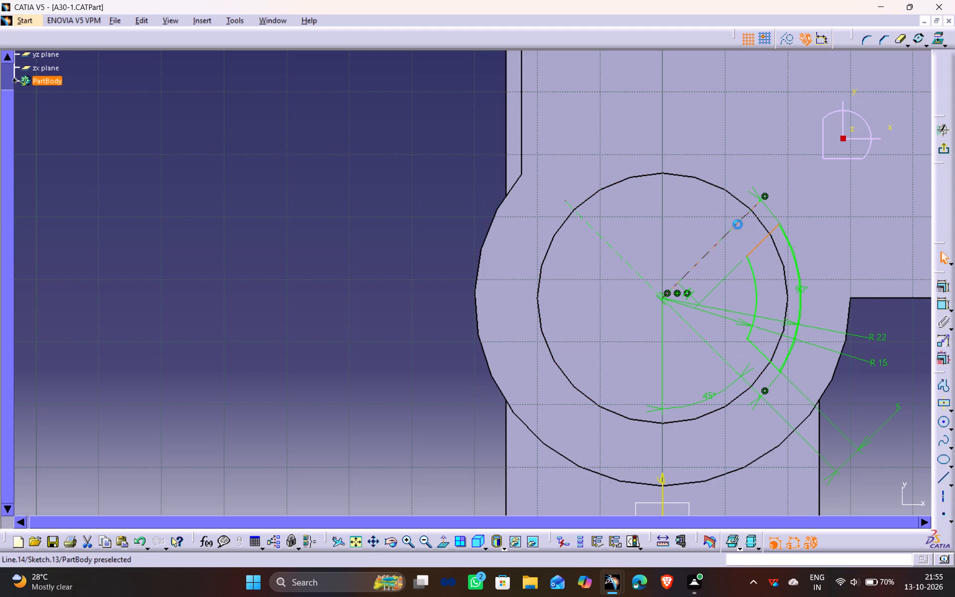
{"action": "left_click", "coordinate": [939, 305]}
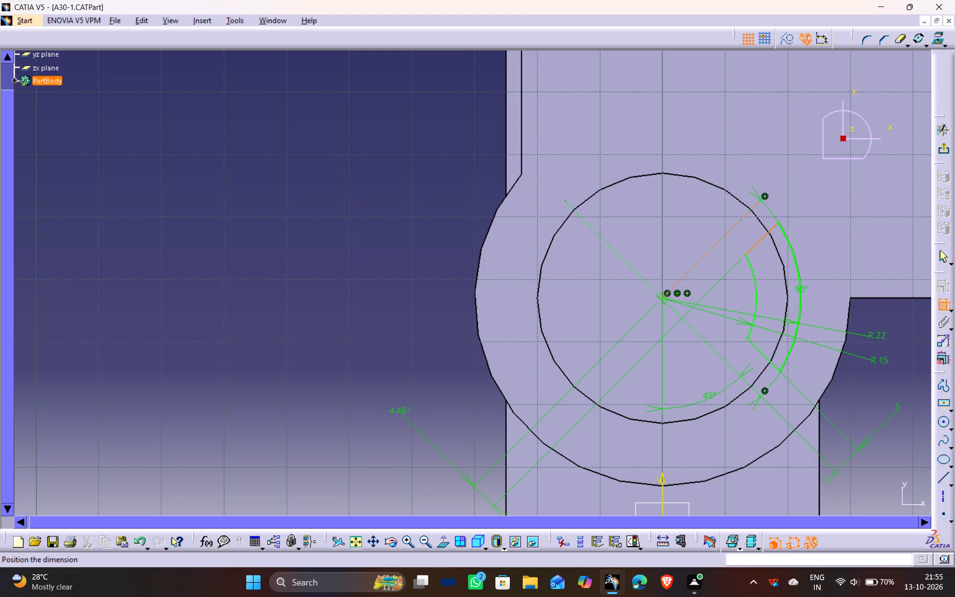
{"action": "left_click", "coordinate": [391, 390]}
{"action": "double_click", "coordinate": [400, 384]}
{"action": "key", "text": "5"}
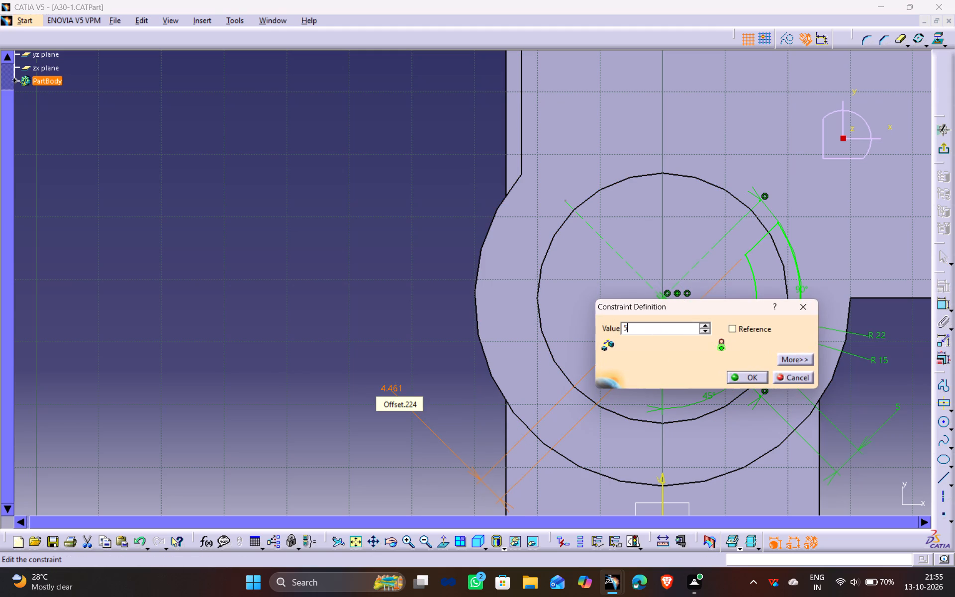
{"action": "key", "text": "Return"}
{"action": "left_click", "coordinate": [415, 263]}
{"action": "middle_click_drag", "start_coordinate": [465, 397], "coordinate": [472, 354]}
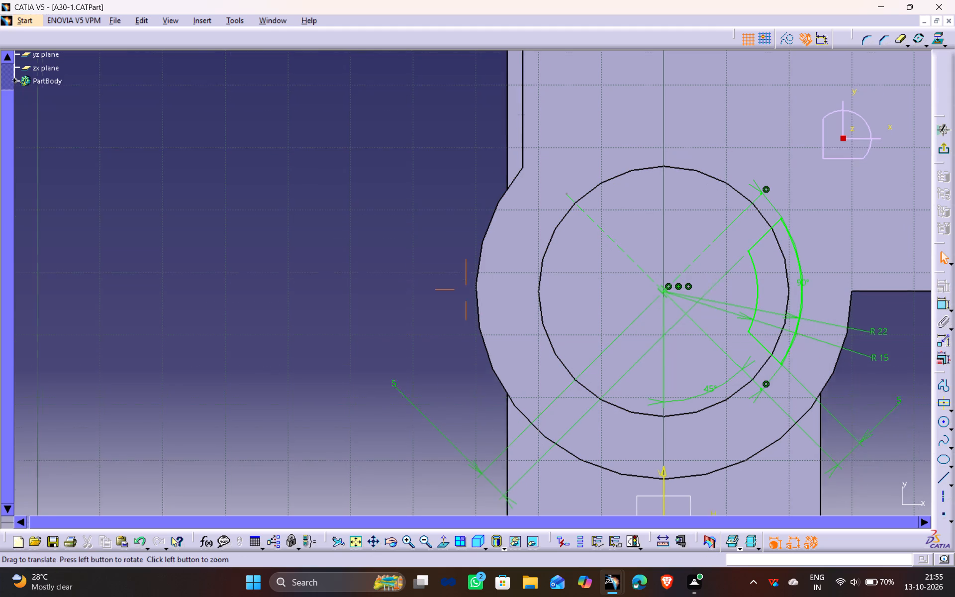
{"action": "middle_click_drag", "start_coordinate": [472, 354], "coordinate": [476, 327]}
{"action": "left_click", "coordinate": [942, 149]}
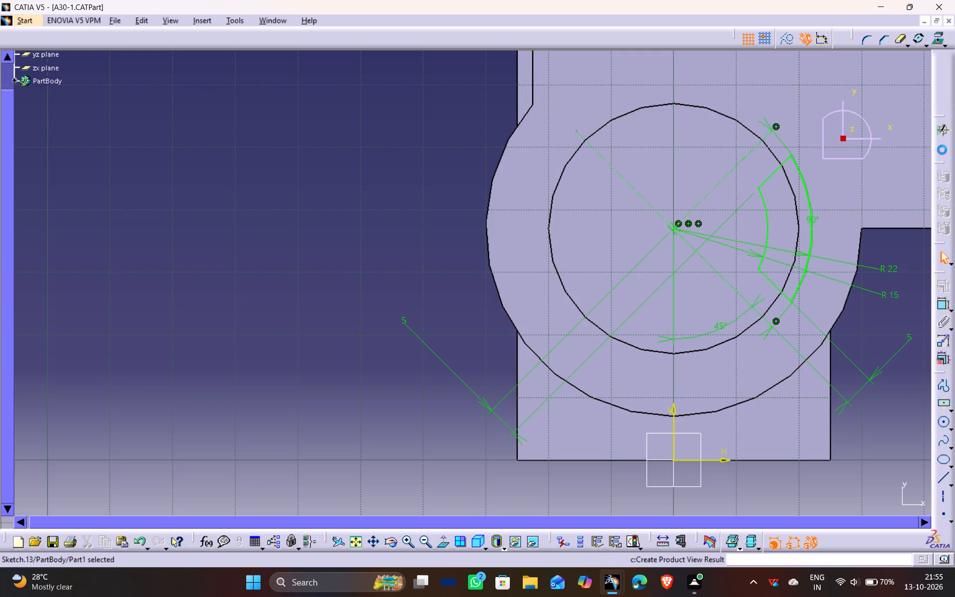
Cut a 24 mm deep pocket from Sketch.13 upward through the raised ring.
{"action": "left_click", "coordinate": [946, 310]}
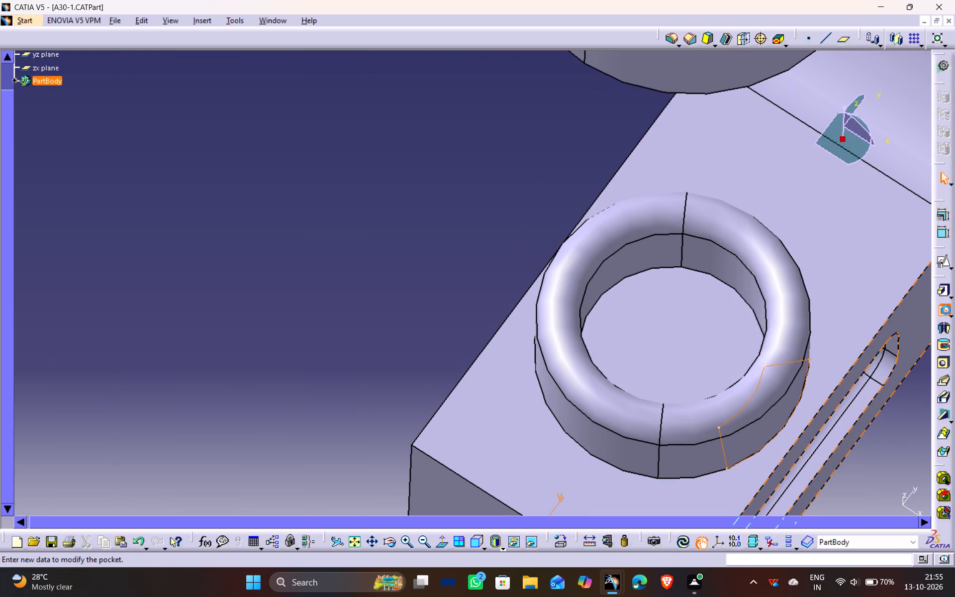
{"action": "middle_click_drag", "start_coordinate": [641, 391], "coordinate": [462, 299]}
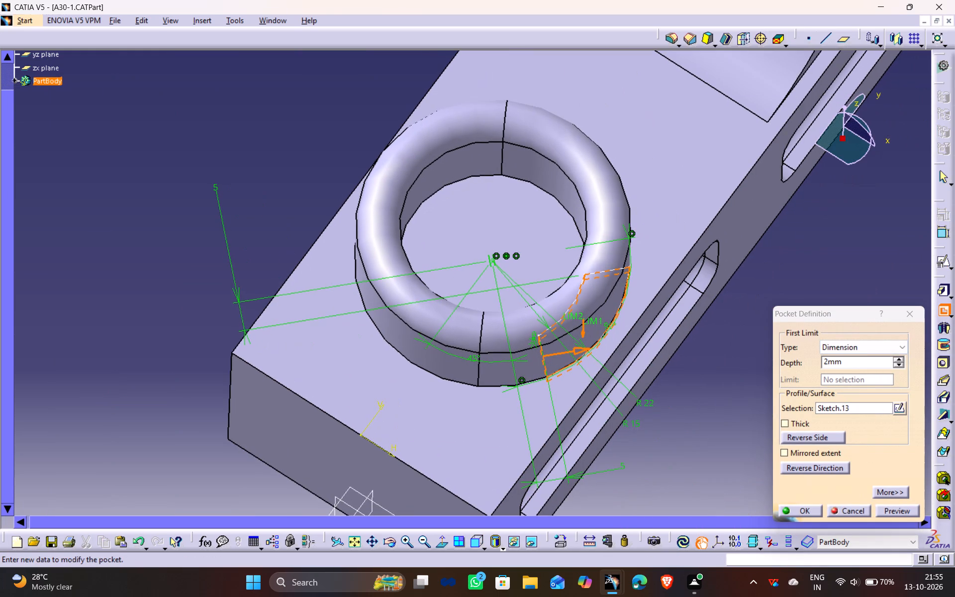
{"action": "left_click", "coordinate": [900, 359]}
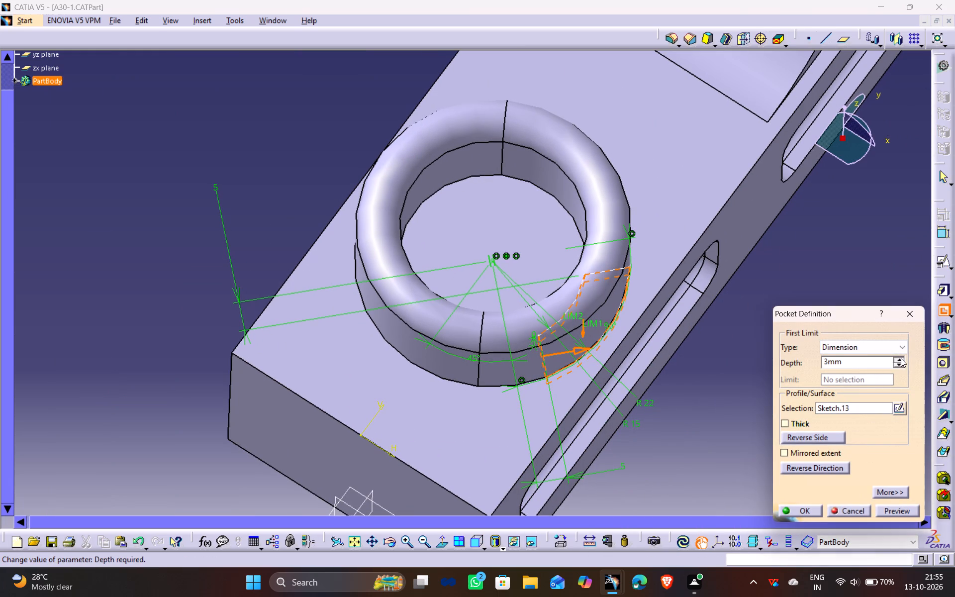
{"action": "left_click", "coordinate": [900, 363]}
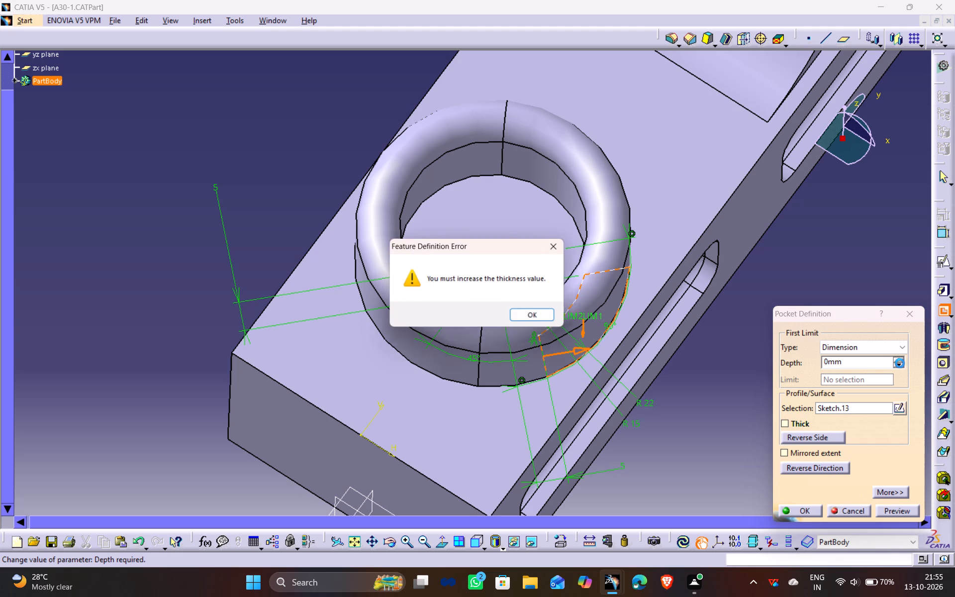
{"action": "left_click", "coordinate": [526, 318]}
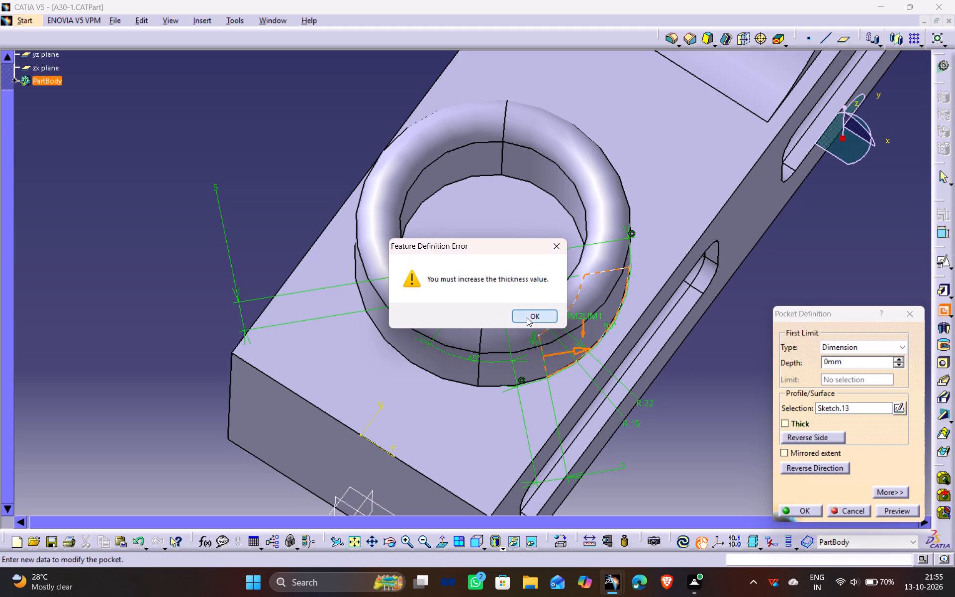
{"action": "middle_click_drag", "start_coordinate": [628, 379], "coordinate": [600, 301]}
{"action": "scroll", "coordinate": [625, 376], "scroll_direction": "down", "scroll_amount": 1}
{"action": "left_click_drag", "start_coordinate": [624, 376], "coordinate": [600, 303]}
{"action": "scroll", "coordinate": [600, 301], "scroll_direction": "down", "scroll_amount": 1}
{"action": "left_click", "coordinate": [573, 282]}
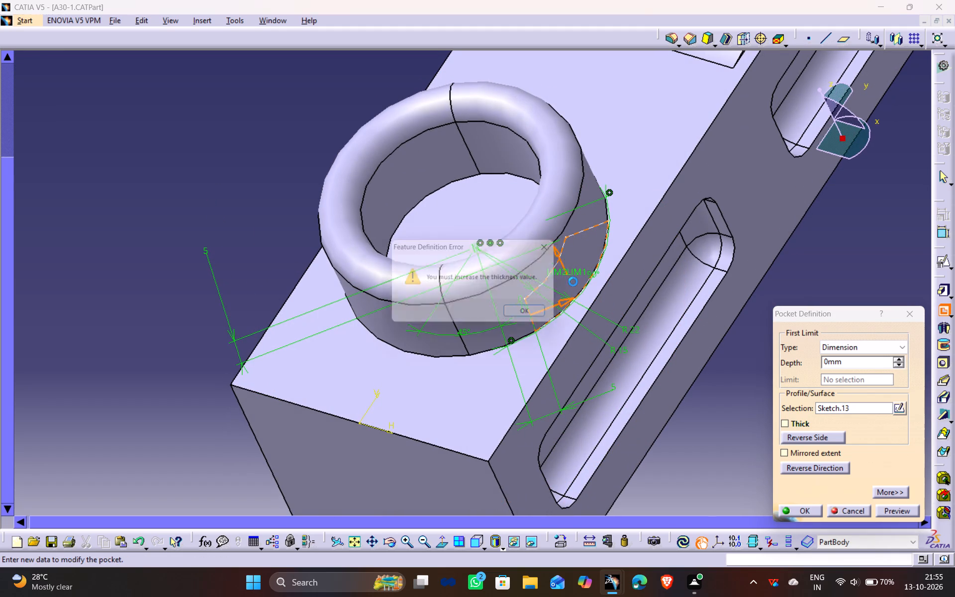
{"action": "left_click", "coordinate": [535, 323]}
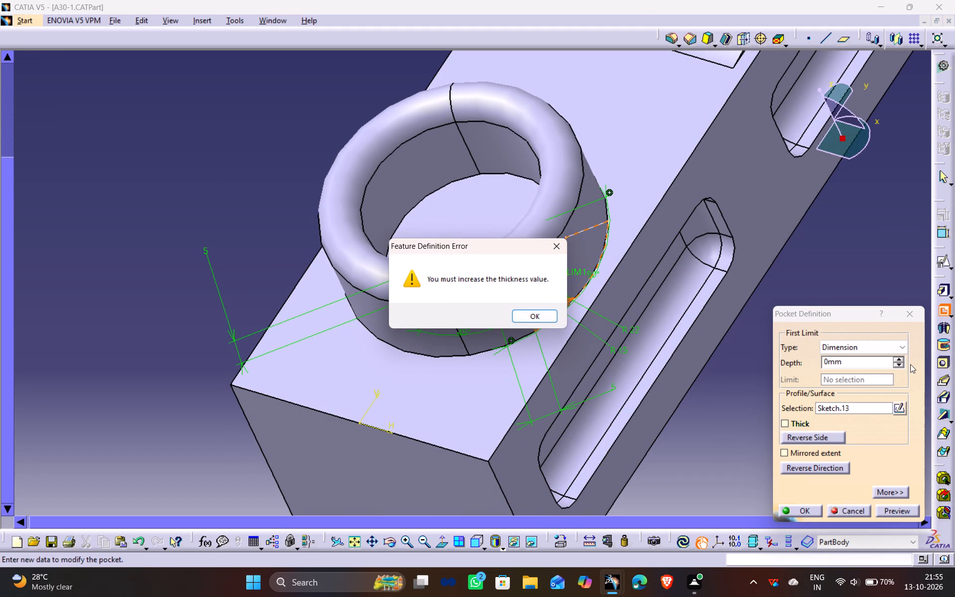
{"action": "triple_click", "coordinate": [898, 360]}
{"action": "left_click", "coordinate": [551, 319]}
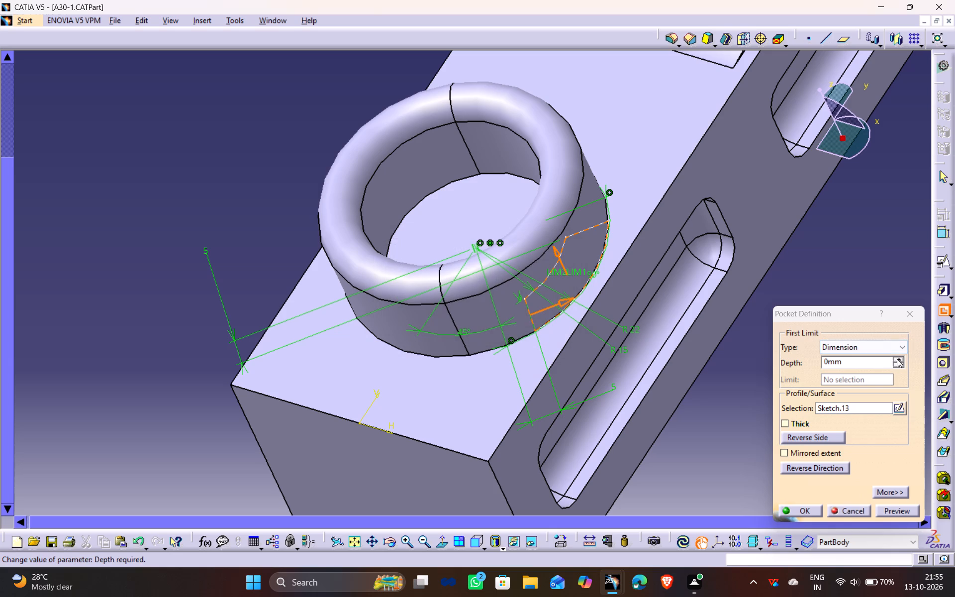
{"action": "left_click", "coordinate": [897, 359]}
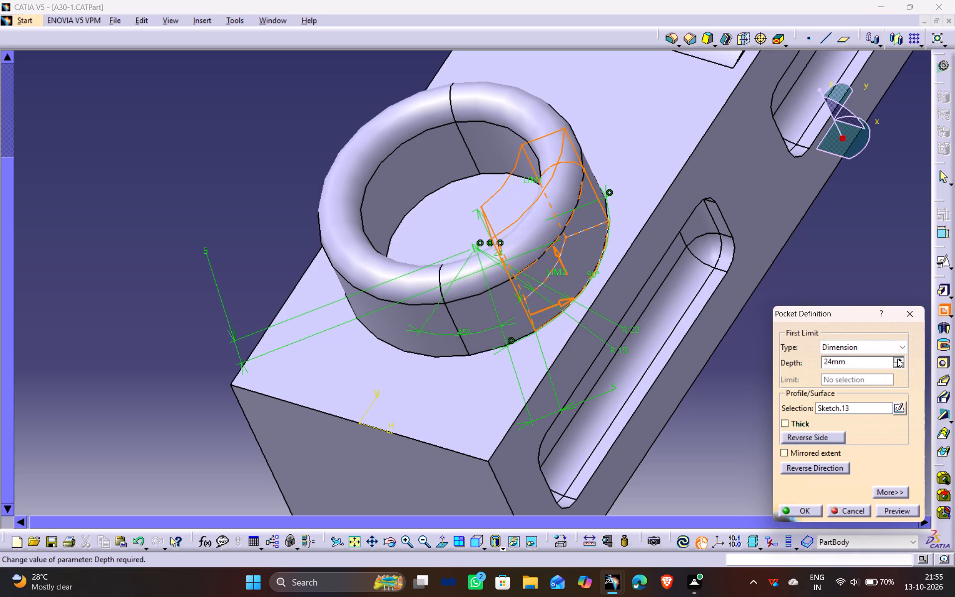
{"action": "left_click", "coordinate": [901, 509]}
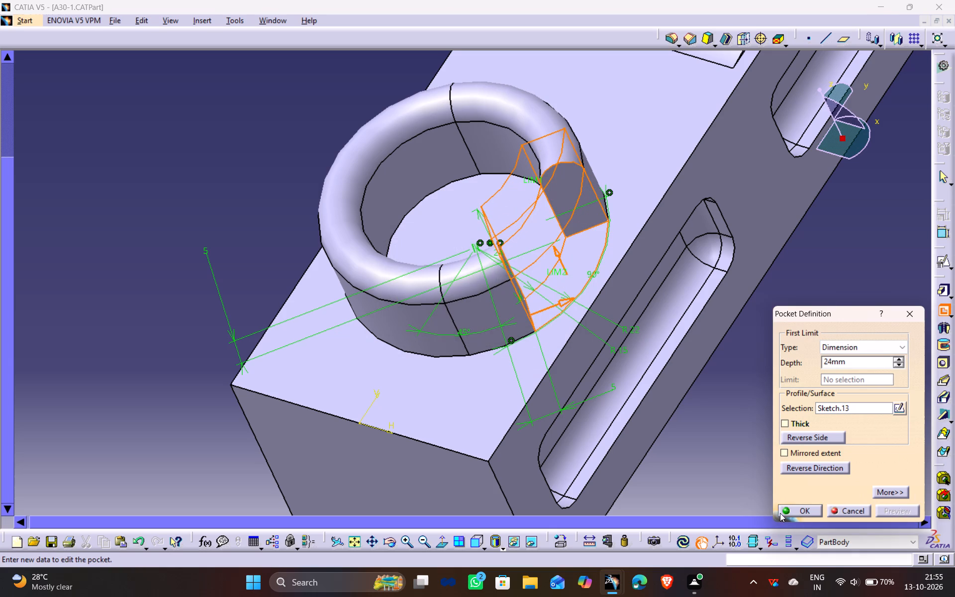
{"action": "left_click", "coordinate": [794, 512]}
Start a circular pattern of Pocket.5 and set it to 4 instances.
{"action": "middle_click_drag", "start_coordinate": [532, 191], "coordinate": [538, 216]}
{"action": "scroll", "coordinate": [530, 196], "scroll_direction": "down", "scroll_amount": 1}
{"action": "left_click_drag", "start_coordinate": [530, 196], "coordinate": [538, 216]}
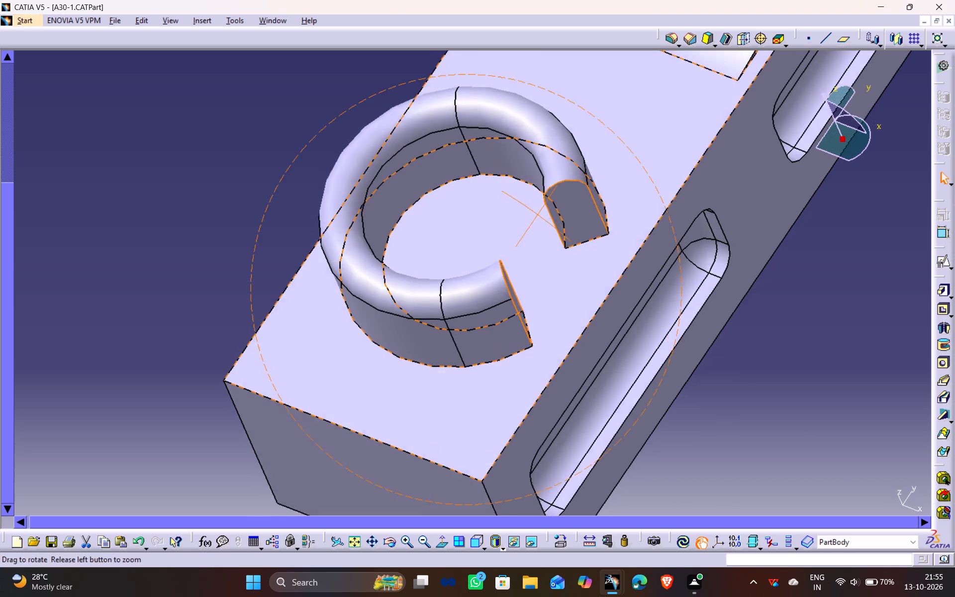
{"action": "left_click_drag", "start_coordinate": [538, 216], "coordinate": [541, 220]}
{"action": "middle_click_drag", "start_coordinate": [538, 216], "coordinate": [443, 234]}
{"action": "scroll", "coordinate": [49, 241], "scroll_direction": "up", "scroll_amount": 4}
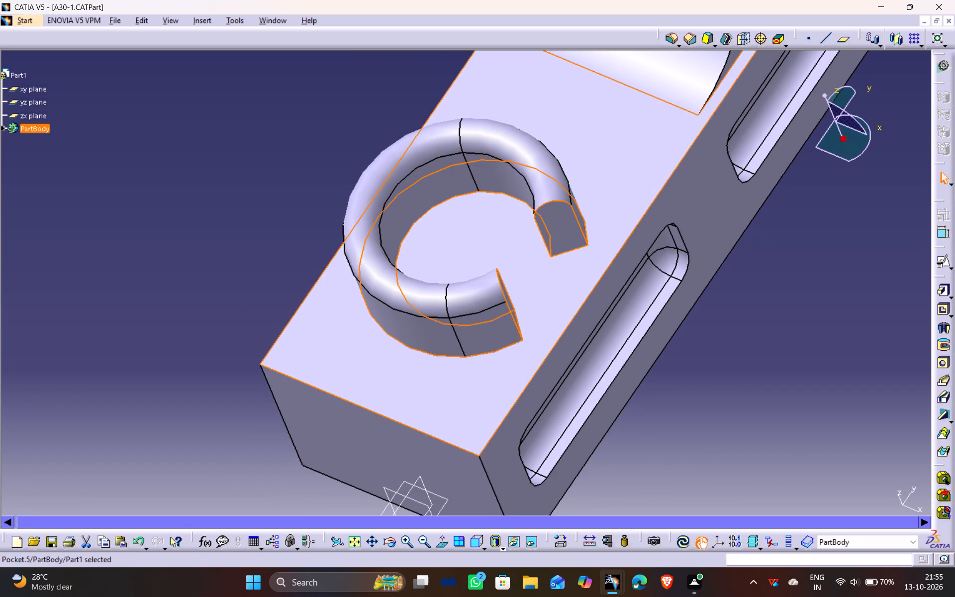
{"action": "left_click", "coordinate": [1, 129]}
{"action": "scroll", "coordinate": [39, 482], "scroll_direction": "down", "scroll_amount": 2}
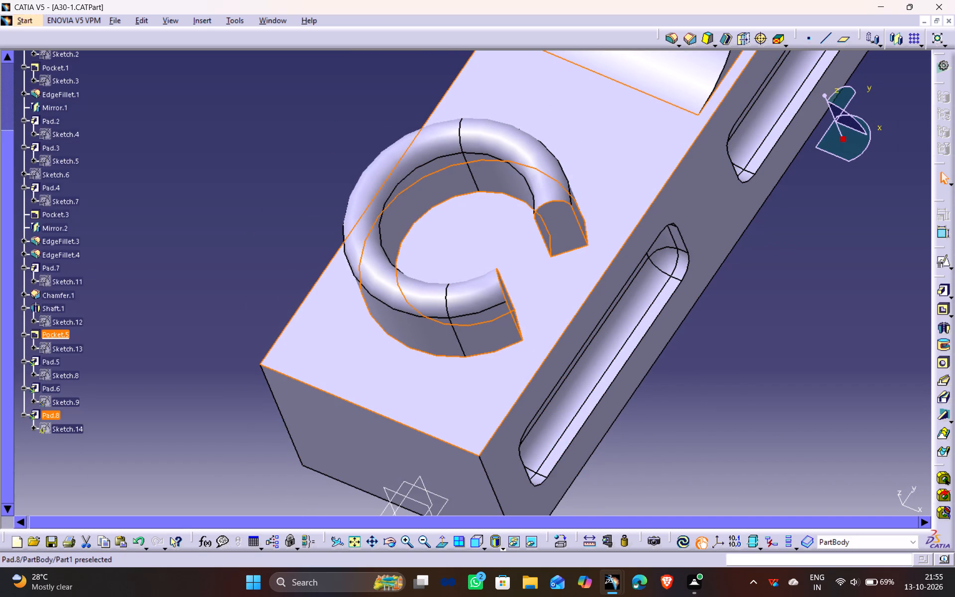
{"action": "left_click", "coordinate": [50, 416]}
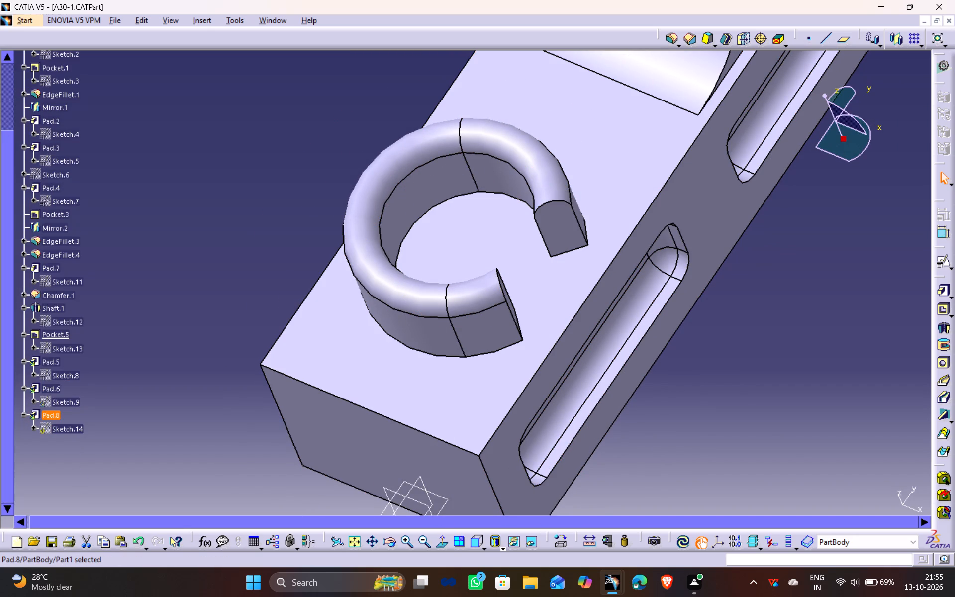
{"action": "left_click", "coordinate": [52, 384]}
{"action": "left_click", "coordinate": [52, 363]}
{"action": "left_click", "coordinate": [53, 335]}
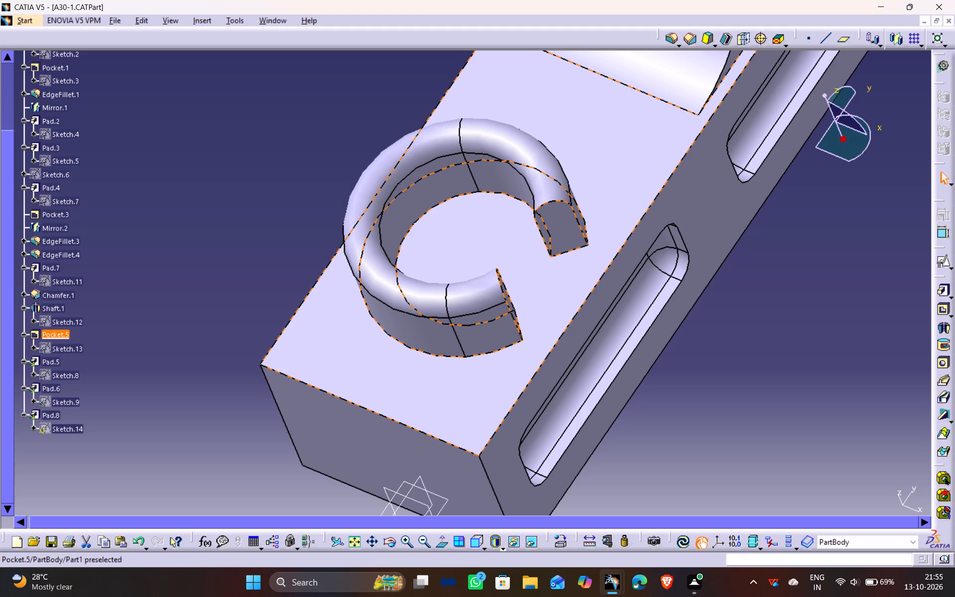
{"action": "middle_click_drag", "start_coordinate": [595, 115], "coordinate": [604, 154], "text": "ctrl"}
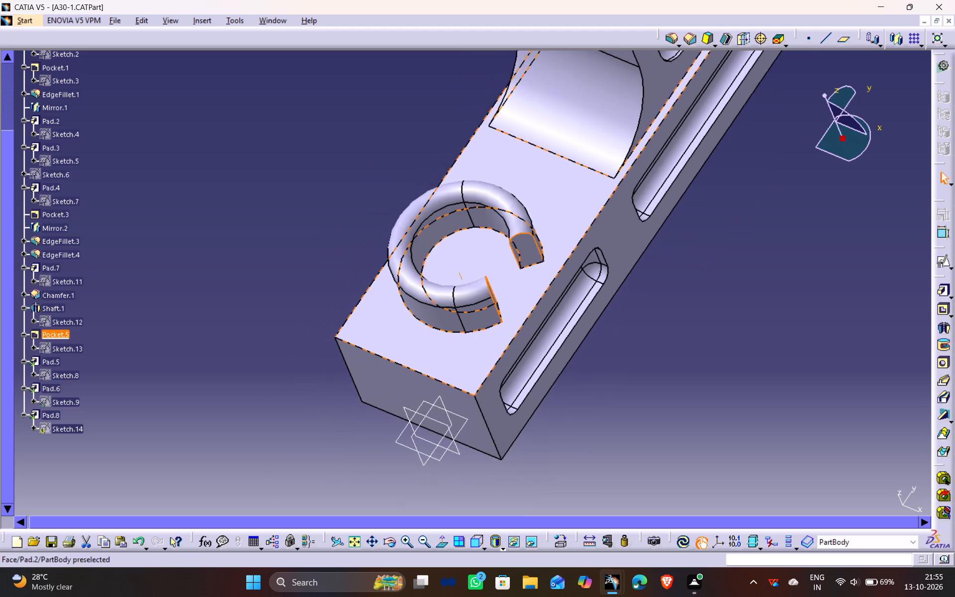
{"action": "middle_click_drag", "start_coordinate": [608, 145], "coordinate": [613, 193]}
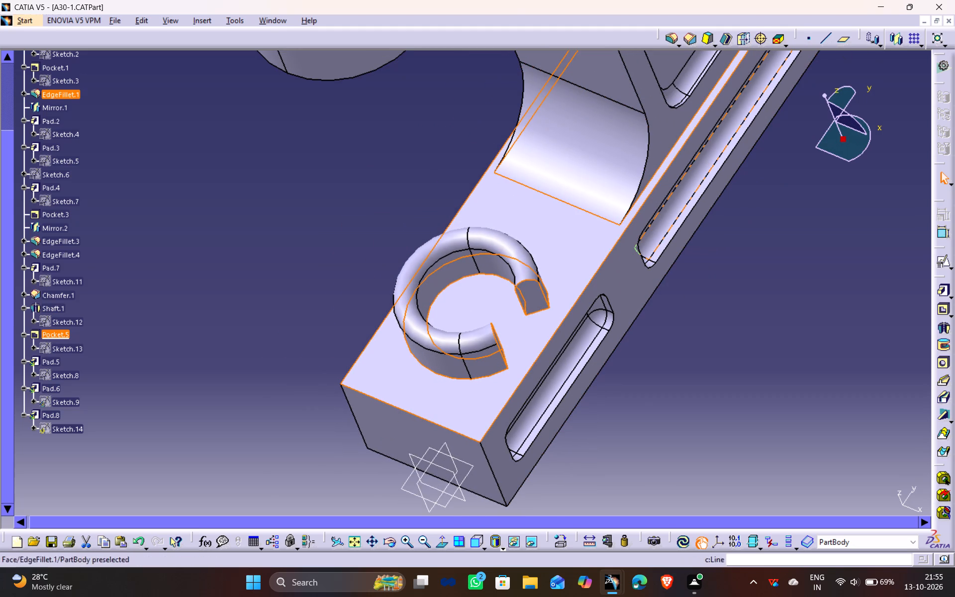
{"action": "left_click", "coordinate": [922, 46]}
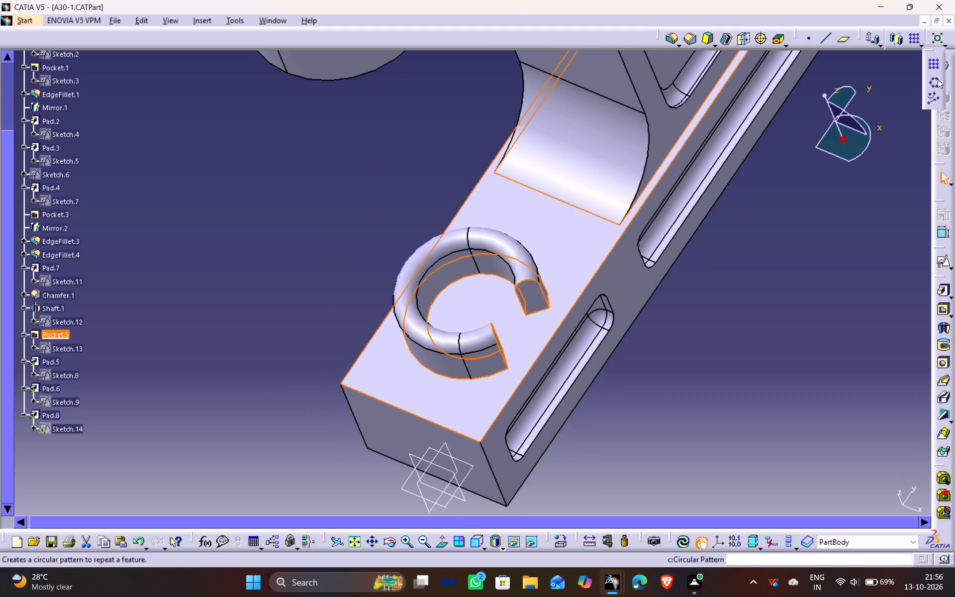
{"action": "left_click", "coordinate": [938, 82]}
{"action": "middle_click_drag", "start_coordinate": [503, 255], "coordinate": [582, 330]}
{"action": "left_click_drag", "start_coordinate": [503, 255], "coordinate": [579, 334]}
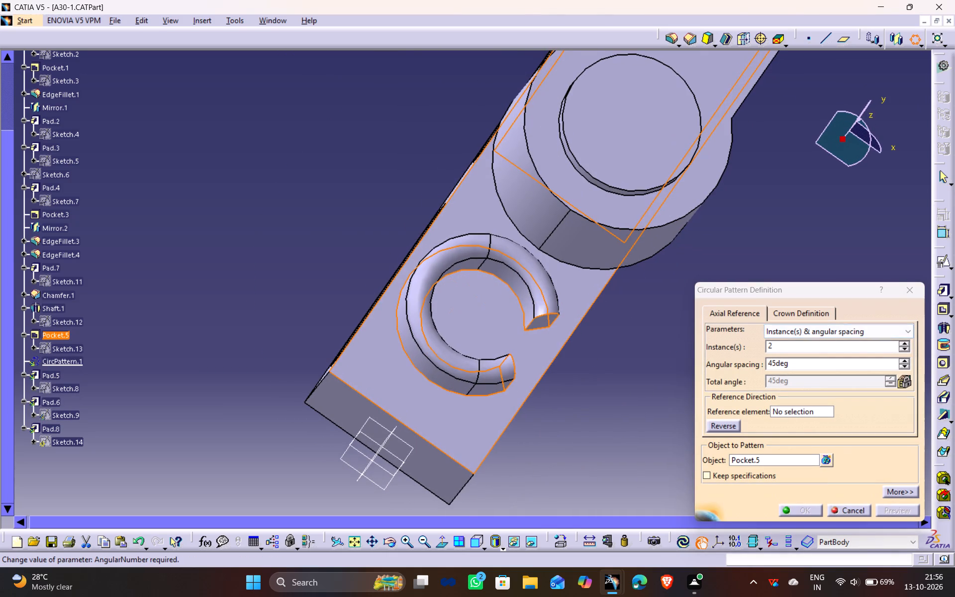
{"action": "left_click_drag", "start_coordinate": [778, 346], "coordinate": [688, 365]}
{"action": "key", "text": "4"}
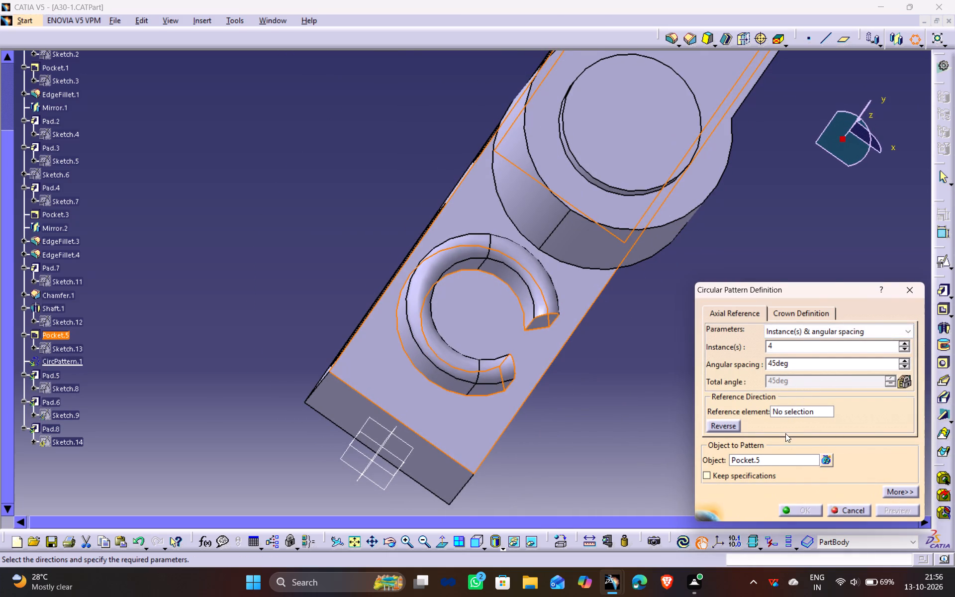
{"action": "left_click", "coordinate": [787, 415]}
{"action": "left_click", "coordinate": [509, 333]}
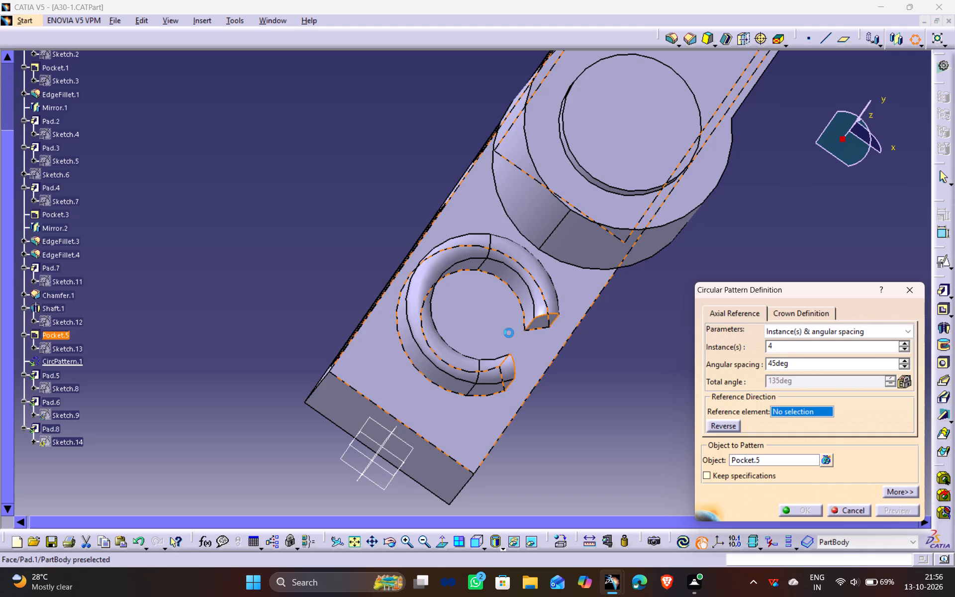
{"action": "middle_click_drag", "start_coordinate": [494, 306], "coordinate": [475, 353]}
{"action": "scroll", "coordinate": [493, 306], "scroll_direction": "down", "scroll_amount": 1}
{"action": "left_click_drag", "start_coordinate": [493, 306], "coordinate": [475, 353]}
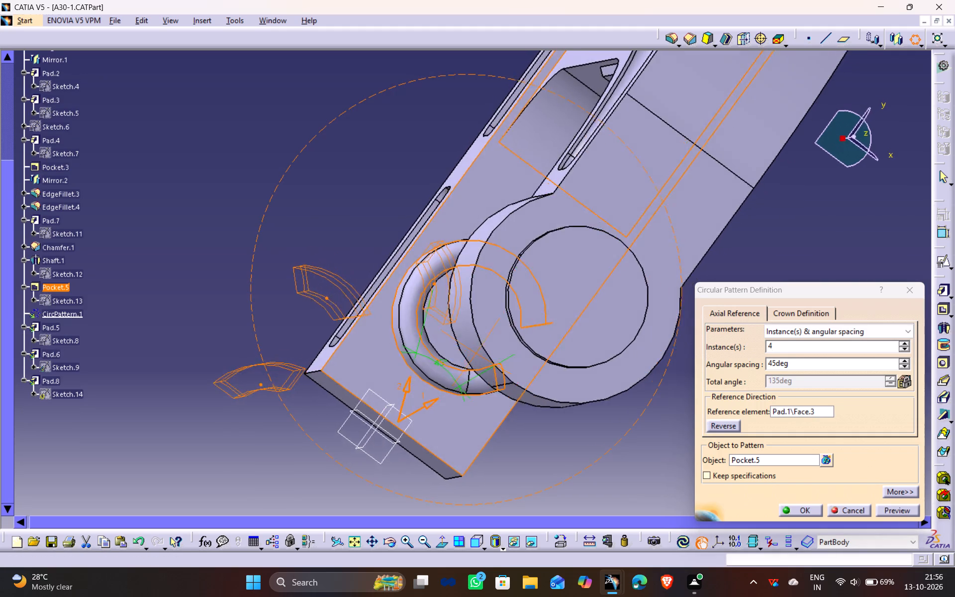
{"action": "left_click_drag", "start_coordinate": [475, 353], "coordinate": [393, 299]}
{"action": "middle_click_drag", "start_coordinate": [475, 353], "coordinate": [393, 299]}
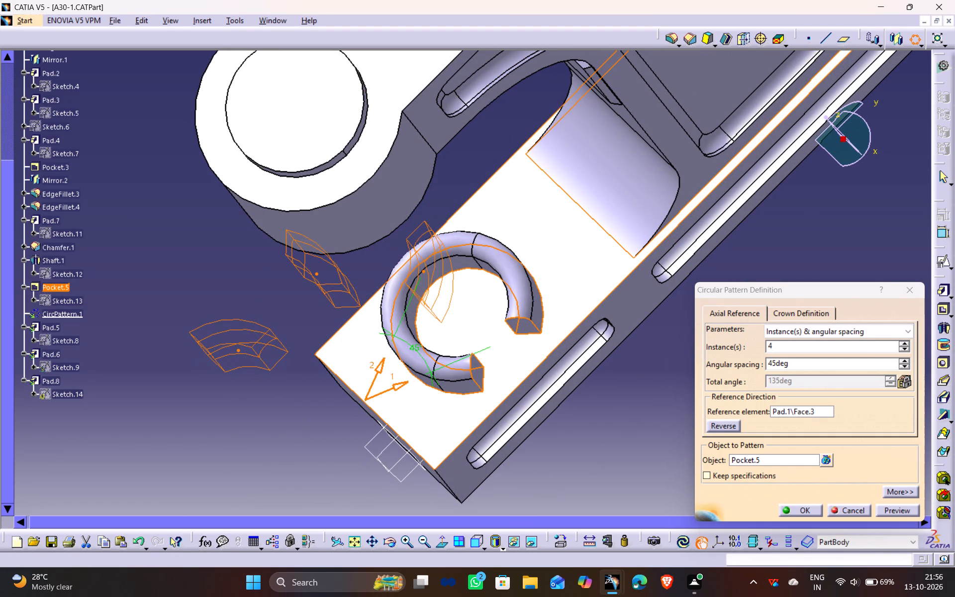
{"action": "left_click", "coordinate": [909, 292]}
Restart the circular pattern of Pocket.5 with 4 instances, using a face of the ring Shaft.1 as the reference element.
{"action": "left_click", "coordinate": [917, 33]}
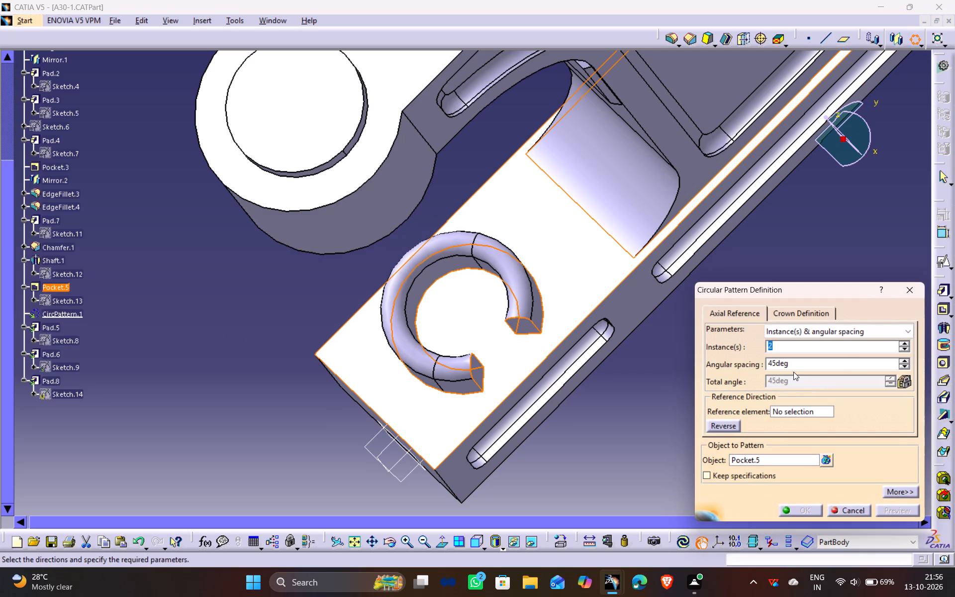
{"action": "key", "text": "4"}
{"action": "left_click", "coordinate": [803, 418]}
{"action": "left_click", "coordinate": [799, 411]}
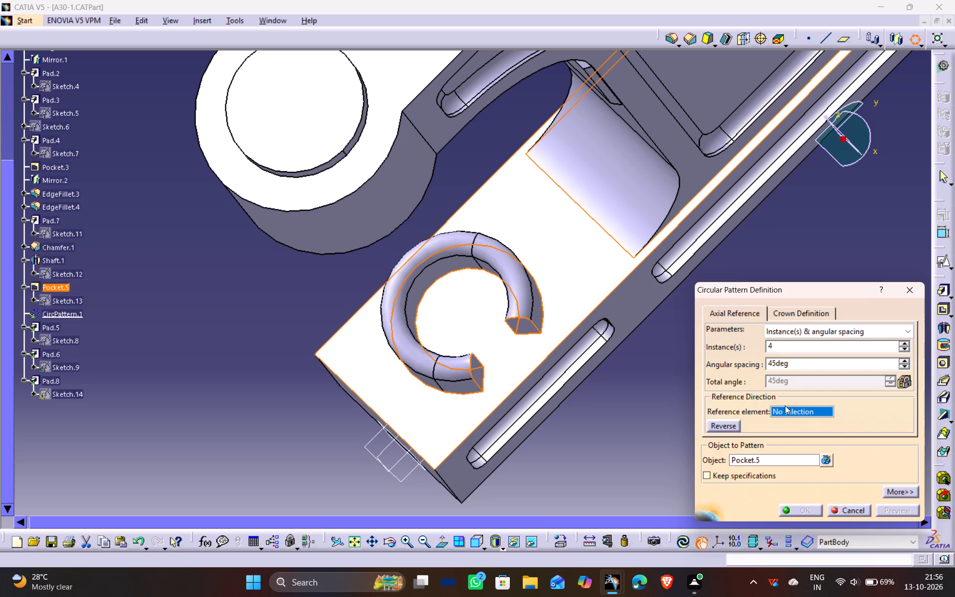
{"action": "left_click", "coordinate": [515, 288]}
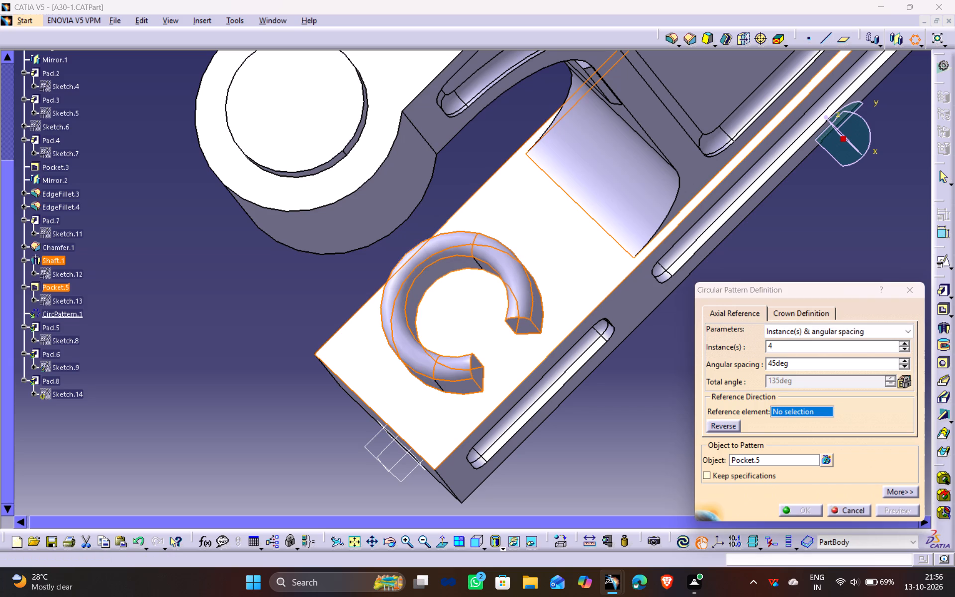
{"action": "middle_click_drag", "start_coordinate": [490, 268], "coordinate": [559, 254]}
{"action": "left_click_drag", "start_coordinate": [490, 269], "coordinate": [558, 254]}
{"action": "scroll", "coordinate": [558, 254], "scroll_direction": "down", "scroll_amount": 1}
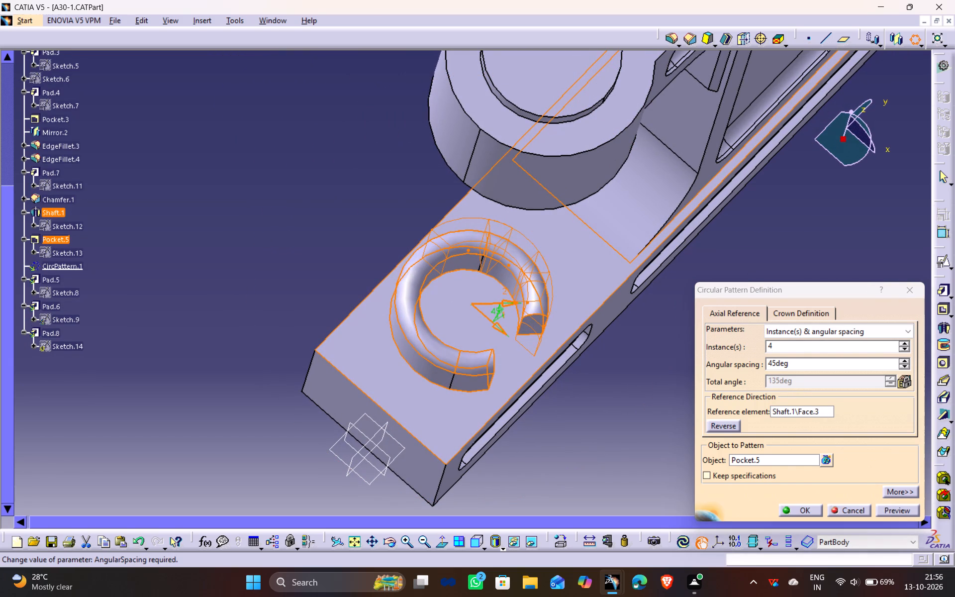
Set the circular pattern's angular spacing to 90 degrees, preview it and create the pattern.
{"action": "left_click_drag", "start_coordinate": [774, 359], "coordinate": [730, 366]}
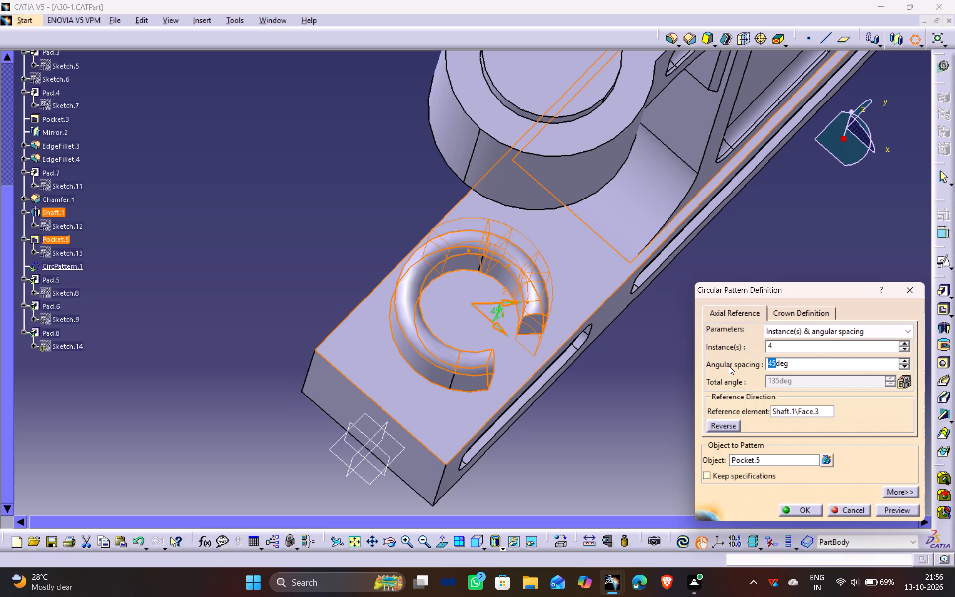
{"action": "type", "text": "90"}
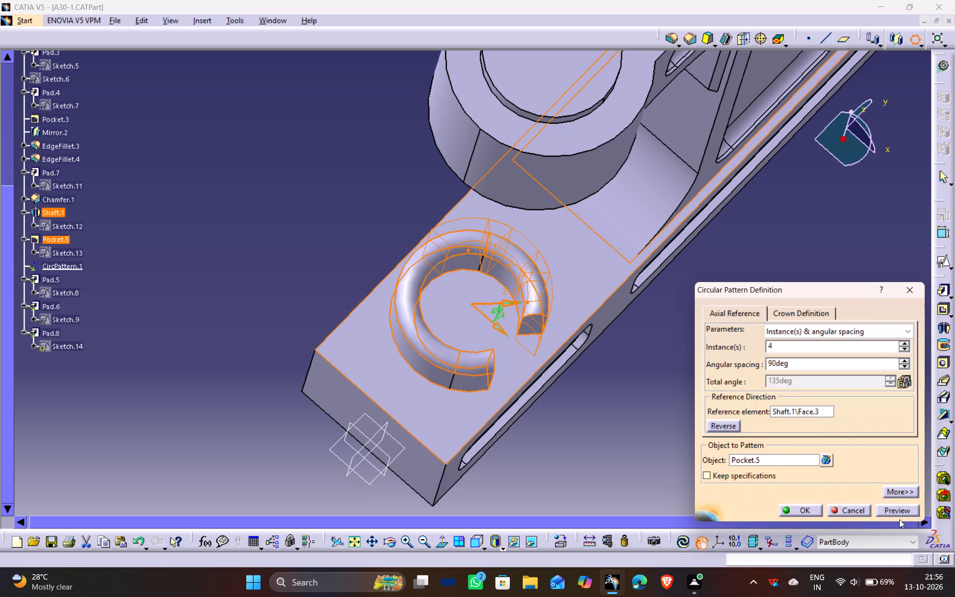
{"action": "left_click", "coordinate": [900, 510]}
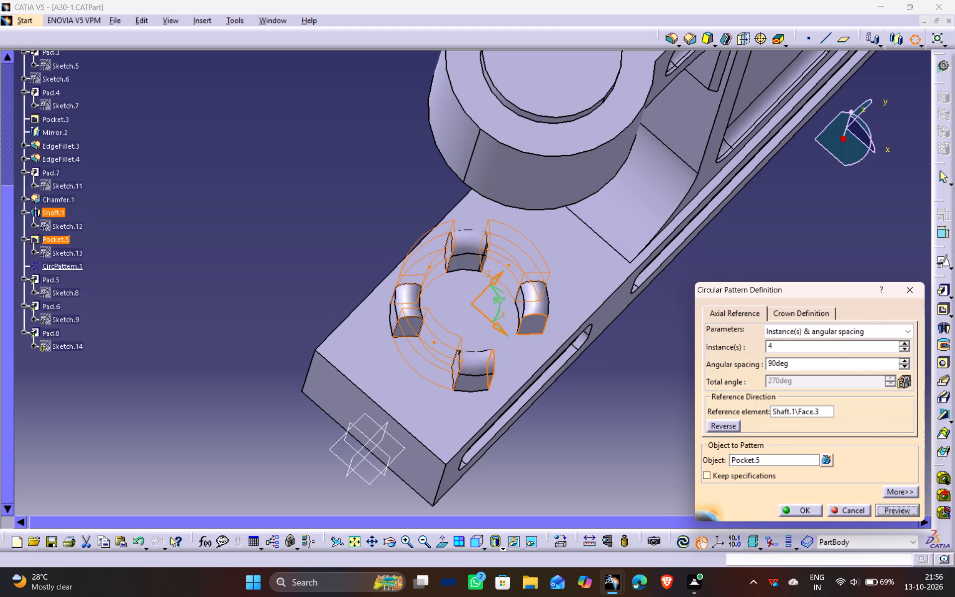
{"action": "middle_click_drag", "start_coordinate": [500, 282], "coordinate": [467, 361]}
{"action": "left_click_drag", "start_coordinate": [496, 292], "coordinate": [467, 361]}
{"action": "scroll", "coordinate": [471, 355], "scroll_direction": "down", "scroll_amount": 1}
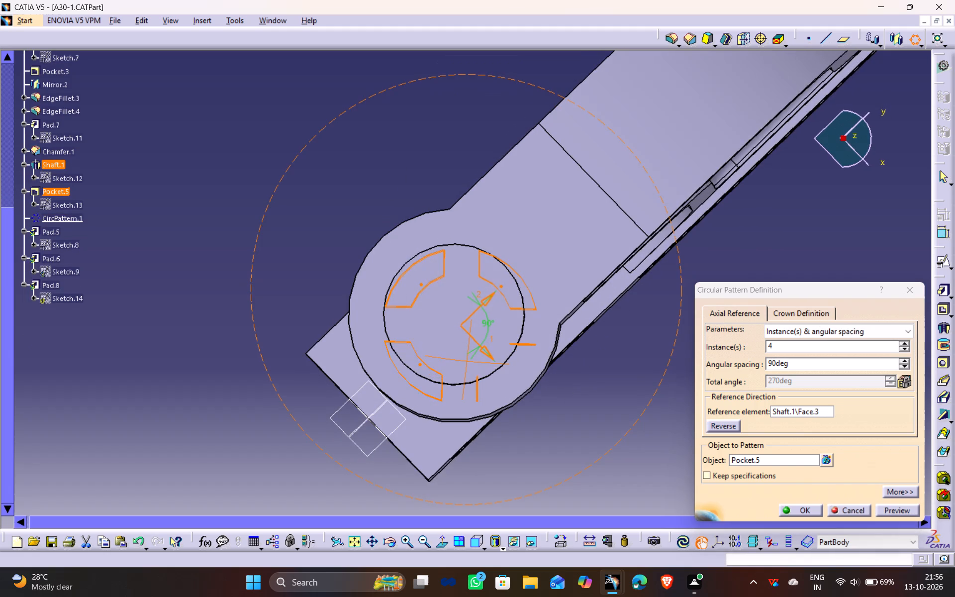
{"action": "left_click_drag", "start_coordinate": [467, 361], "coordinate": [497, 312]}
{"action": "middle_click_drag", "start_coordinate": [467, 361], "coordinate": [499, 311]}
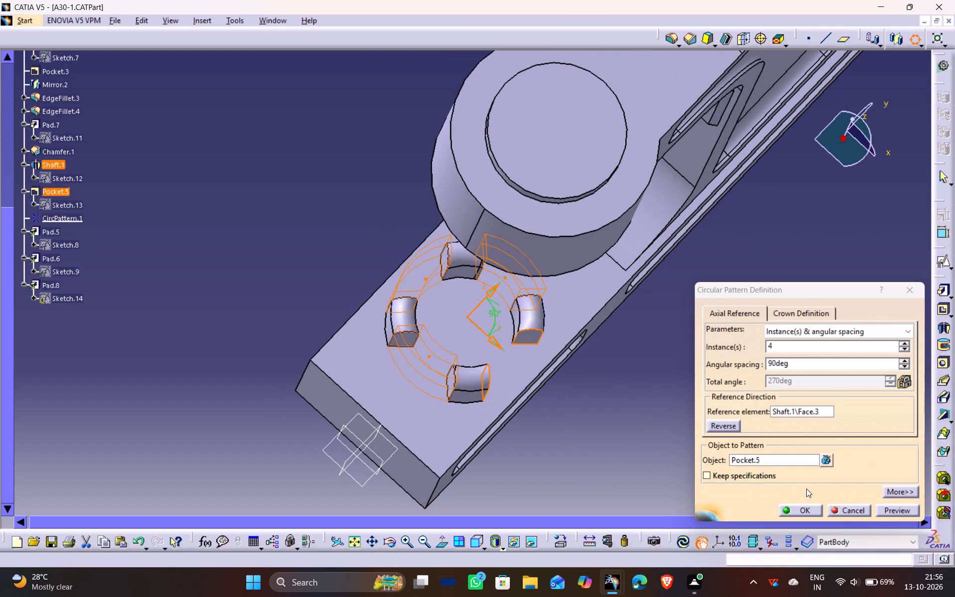
{"action": "left_click", "coordinate": [886, 509]}
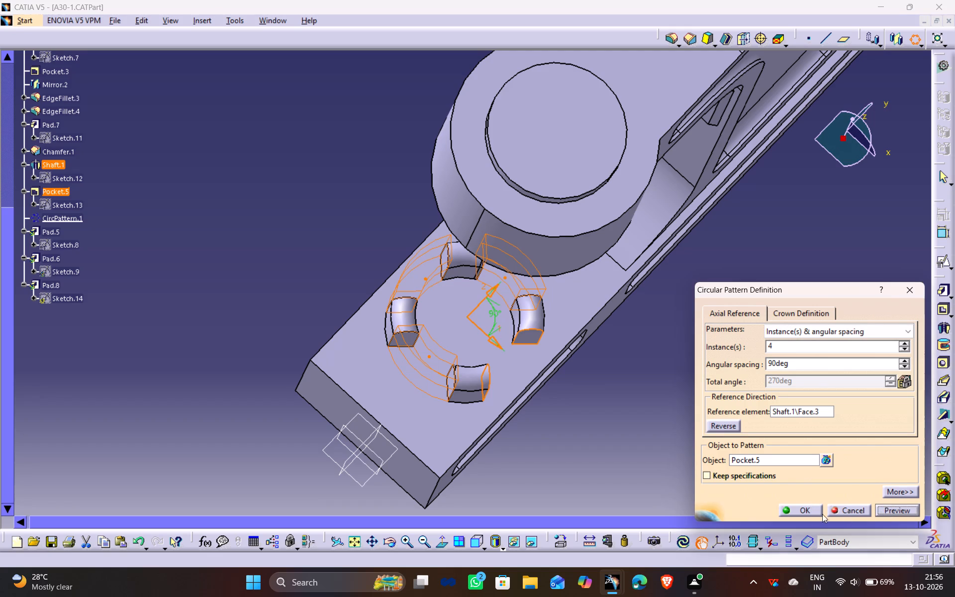
{"action": "left_click", "coordinate": [807, 510]}
{"action": "left_click", "coordinate": [649, 454]}
Open a positioned sketch on the flat plate face surrounding the four ring segments, with implicit origin and orientation.
{"action": "middle_click_drag", "start_coordinate": [530, 476], "coordinate": [527, 468]}
{"action": "left_click_drag", "start_coordinate": [530, 475], "coordinate": [527, 468]}
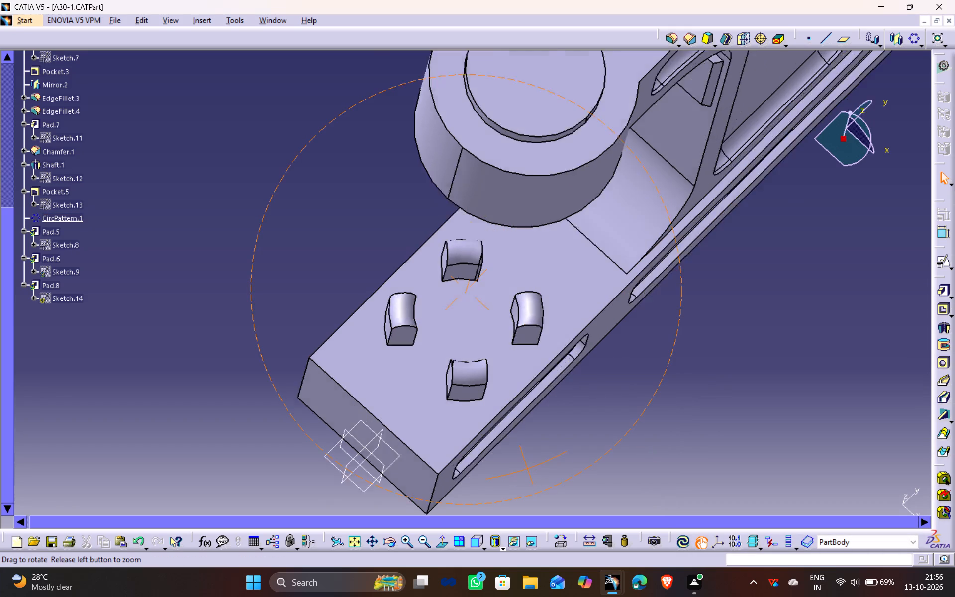
{"action": "left_click_drag", "start_coordinate": [527, 468], "coordinate": [527, 397]}
{"action": "middle_click_drag", "start_coordinate": [527, 468], "coordinate": [533, 396]}
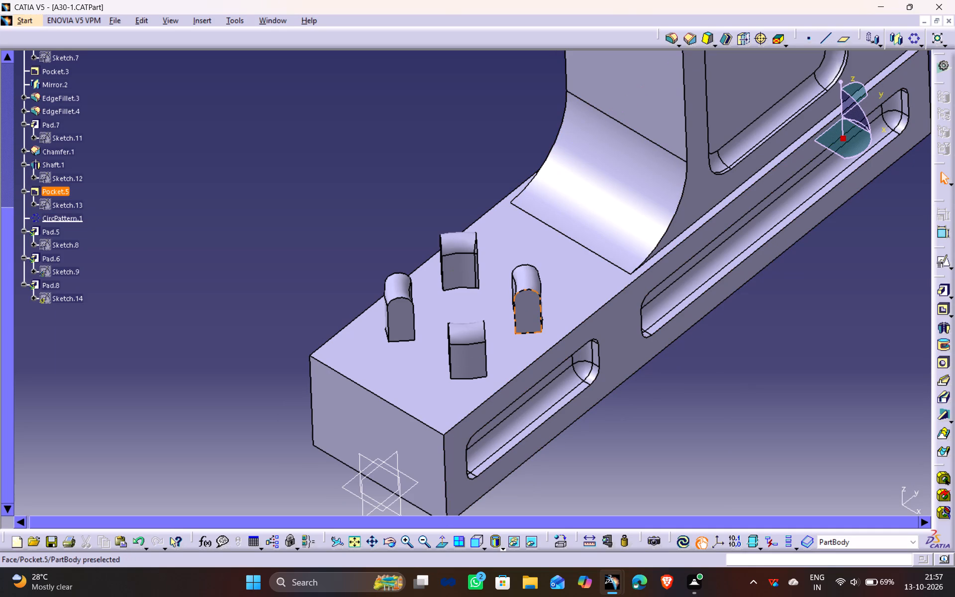
{"action": "left_click", "coordinate": [474, 360]}
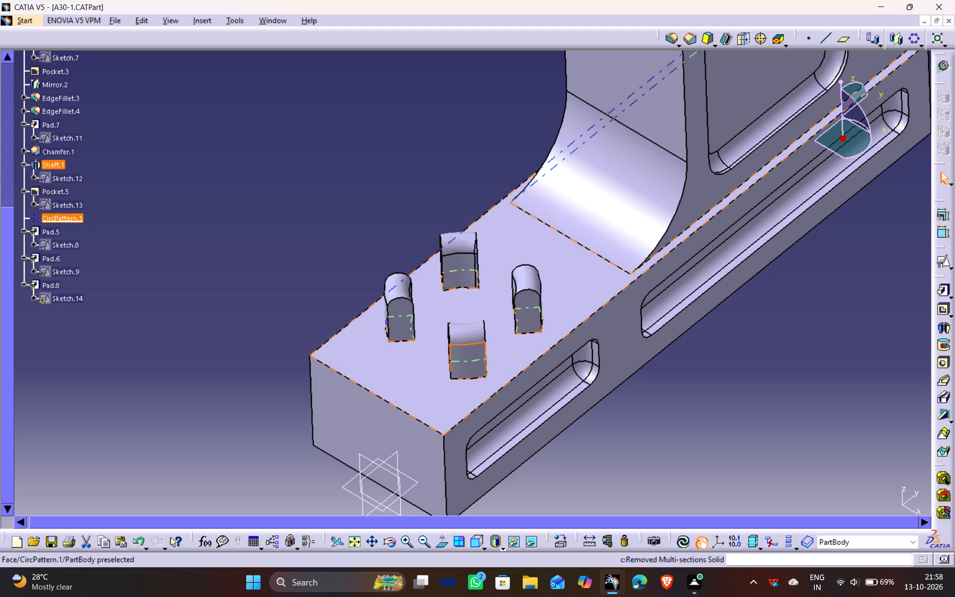
{"action": "middle_click_drag", "start_coordinate": [473, 242], "coordinate": [472, 399]}
{"action": "scroll", "coordinate": [473, 242], "scroll_direction": "down", "scroll_amount": 2}
{"action": "left_click_drag", "start_coordinate": [474, 245], "coordinate": [472, 399]}
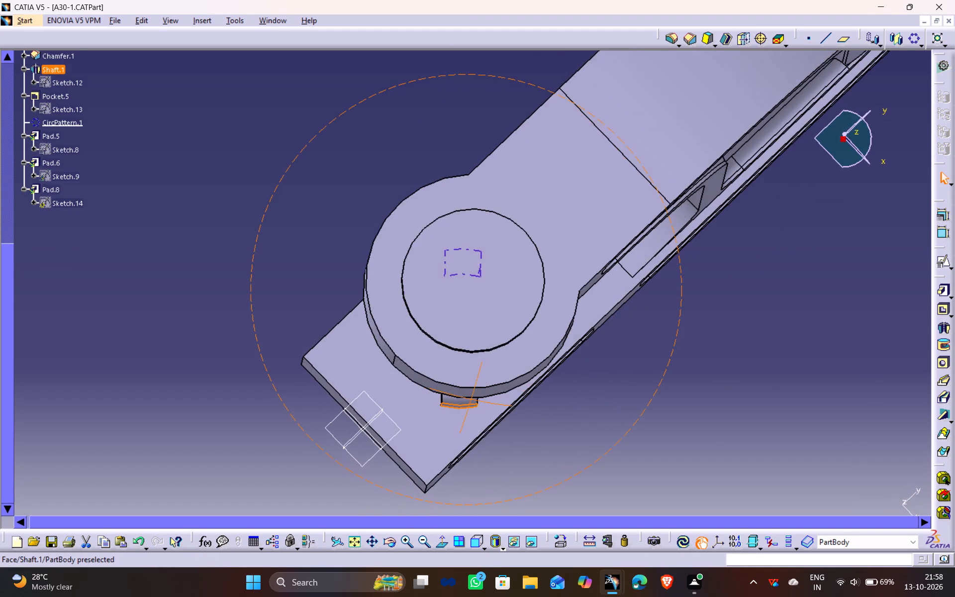
{"action": "left_click_drag", "start_coordinate": [472, 399], "coordinate": [458, 376]}
{"action": "middle_click_drag", "start_coordinate": [472, 399], "coordinate": [460, 371]}
{"action": "left_click", "coordinate": [410, 412]}
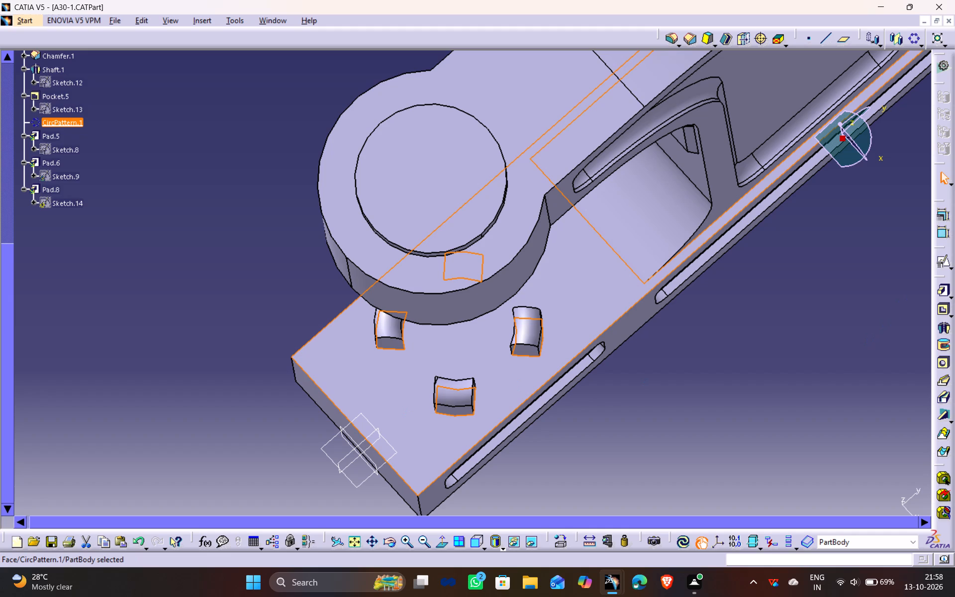
{"action": "left_click", "coordinate": [939, 262]}
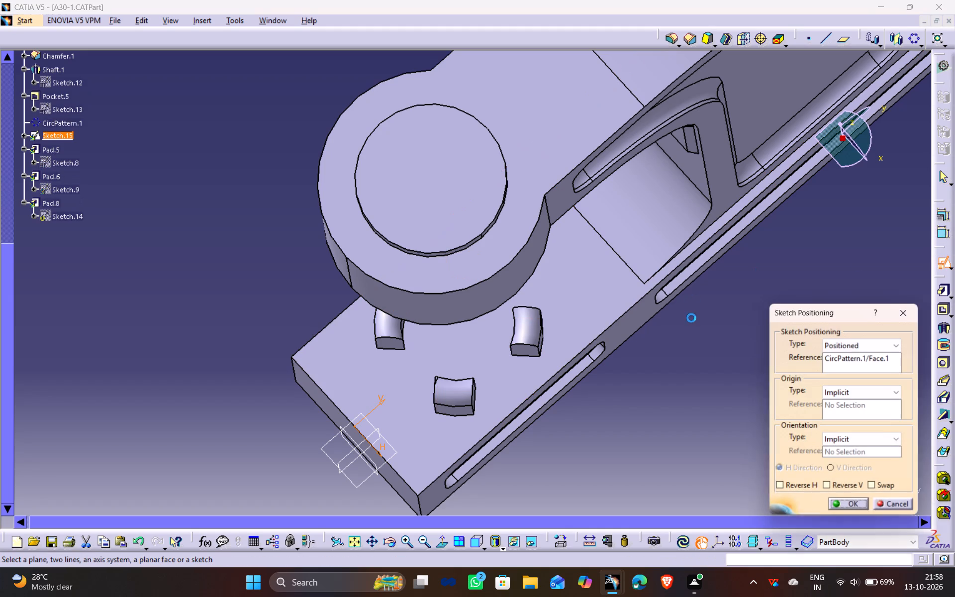
{"action": "left_click", "coordinate": [854, 505]}
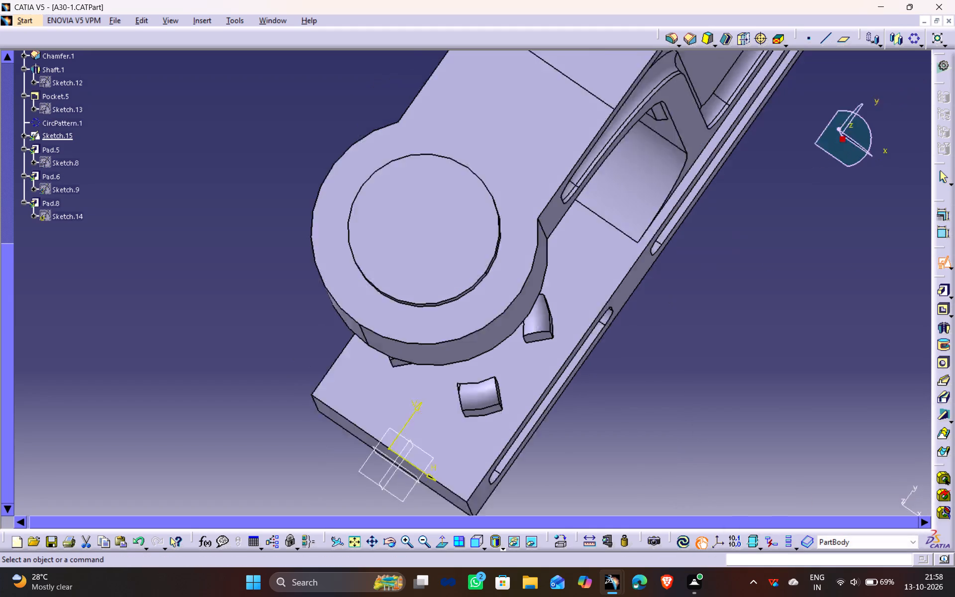
{"action": "middle_click_drag", "start_coordinate": [541, 467], "coordinate": [531, 422]}
{"action": "scroll", "coordinate": [541, 467], "scroll_direction": "down", "scroll_amount": 1}
{"action": "left_click_drag", "start_coordinate": [541, 467], "coordinate": [531, 422]}
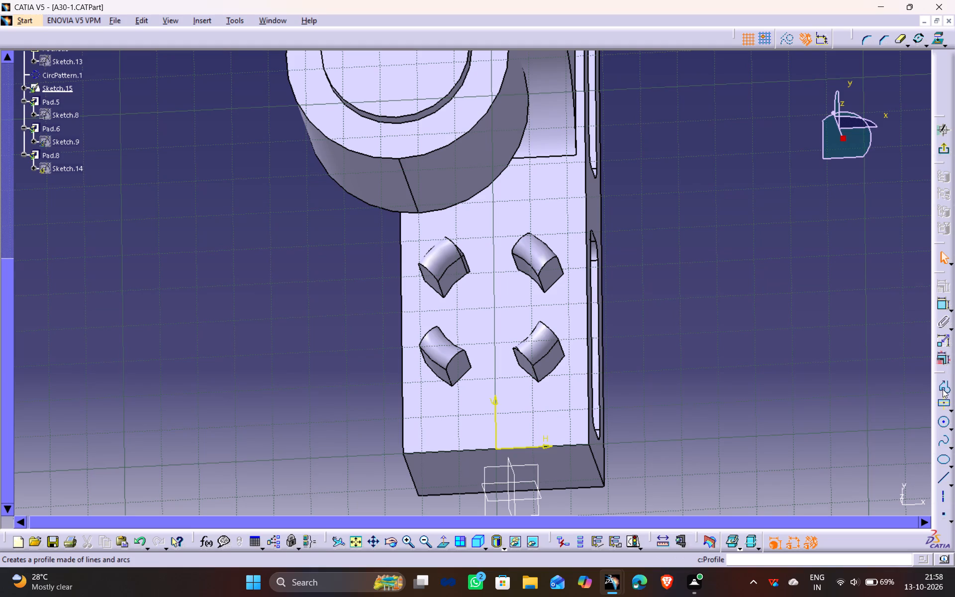
Sketch a tilted oriented rectangle over the lower-right ring segment, with its first corner at about H 7 mm, V 22 mm.
{"action": "left_click", "coordinate": [950, 410]}
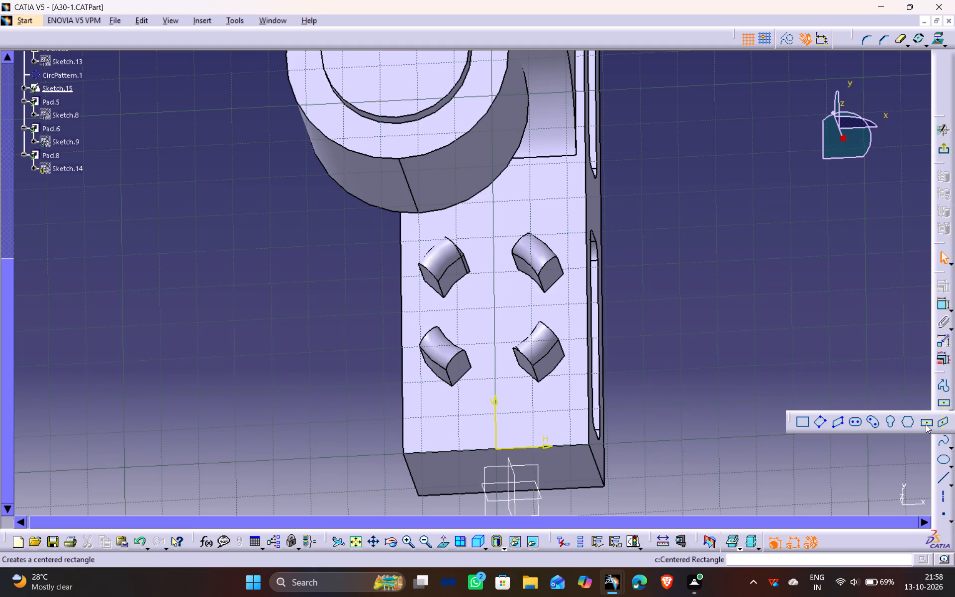
{"action": "left_click", "coordinate": [826, 420]}
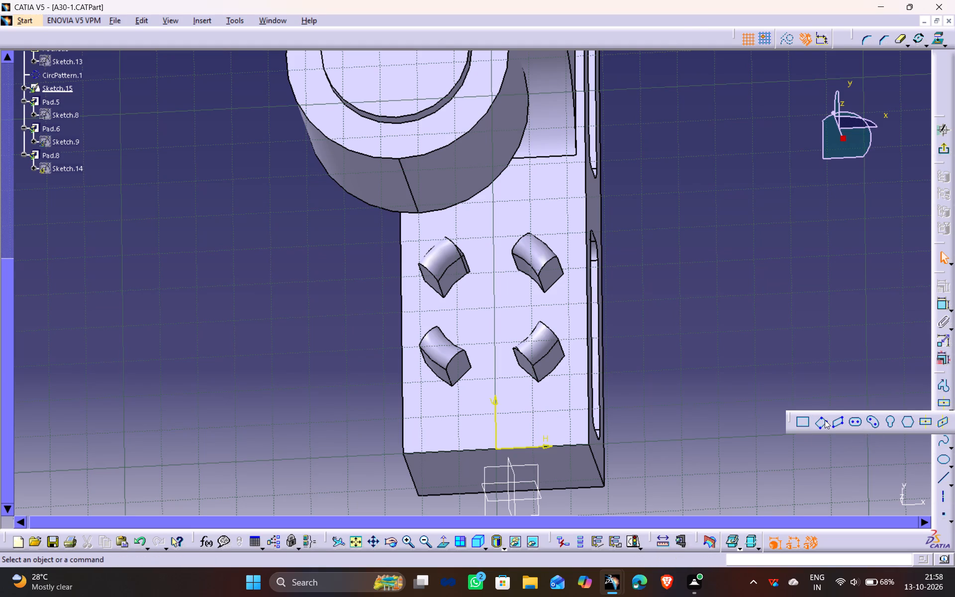
{"action": "left_click", "coordinate": [520, 365]}
{"action": "left_click", "coordinate": [548, 325]}
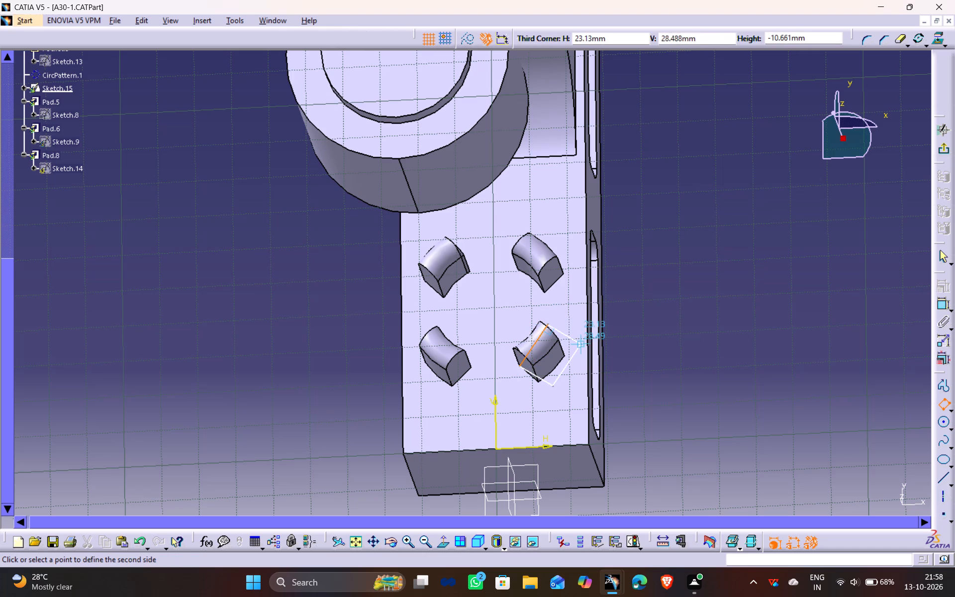
{"action": "left_click", "coordinate": [570, 362]}
{"action": "left_click", "coordinate": [653, 333]}
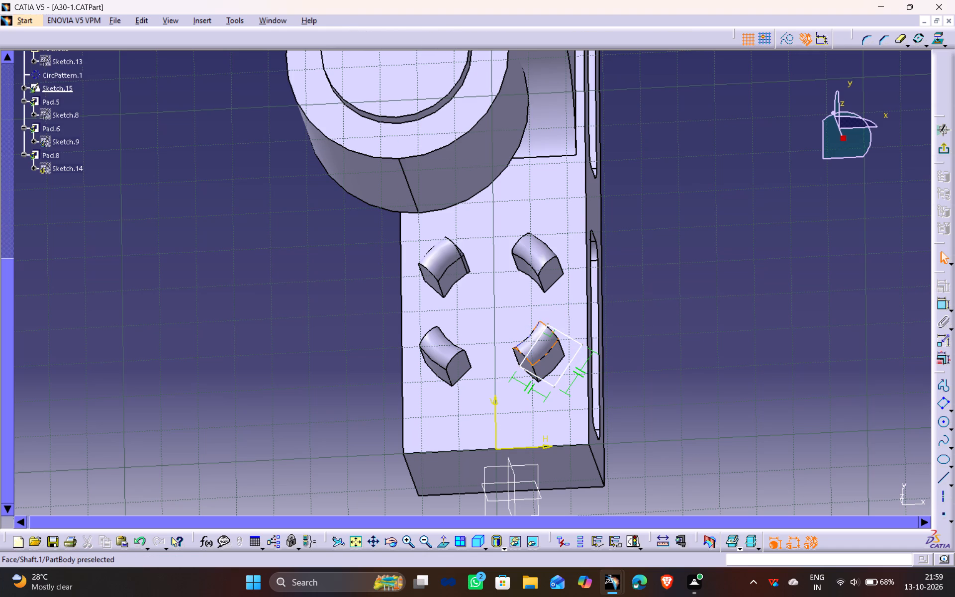
Constrain the rectangle's upper-left side at 45 degrees to the sketch's vertical axis.
{"action": "left_click", "coordinate": [533, 348]}
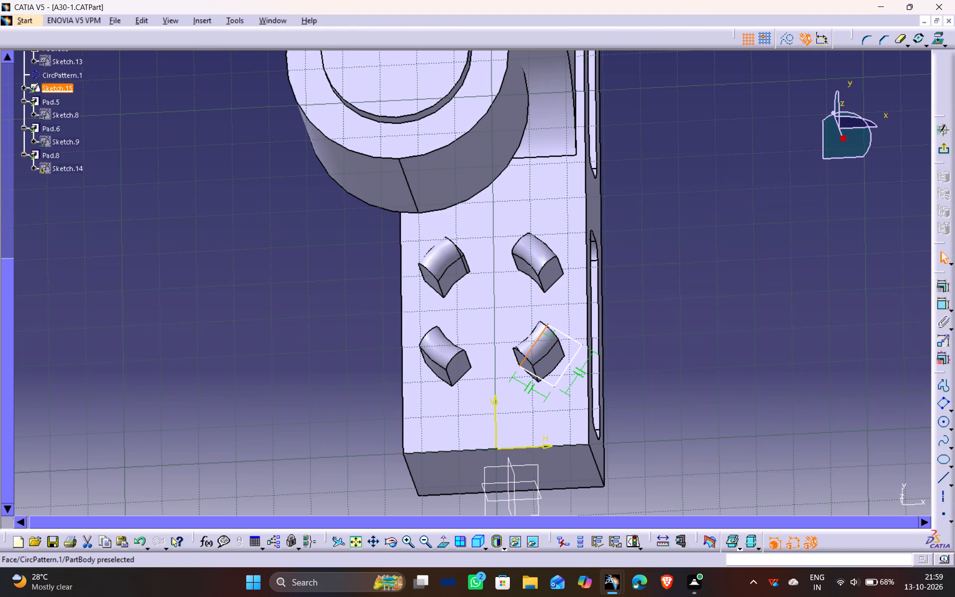
{"action": "left_click", "coordinate": [498, 430], "text": "ctrl"}
{"action": "left_click", "coordinate": [946, 313]}
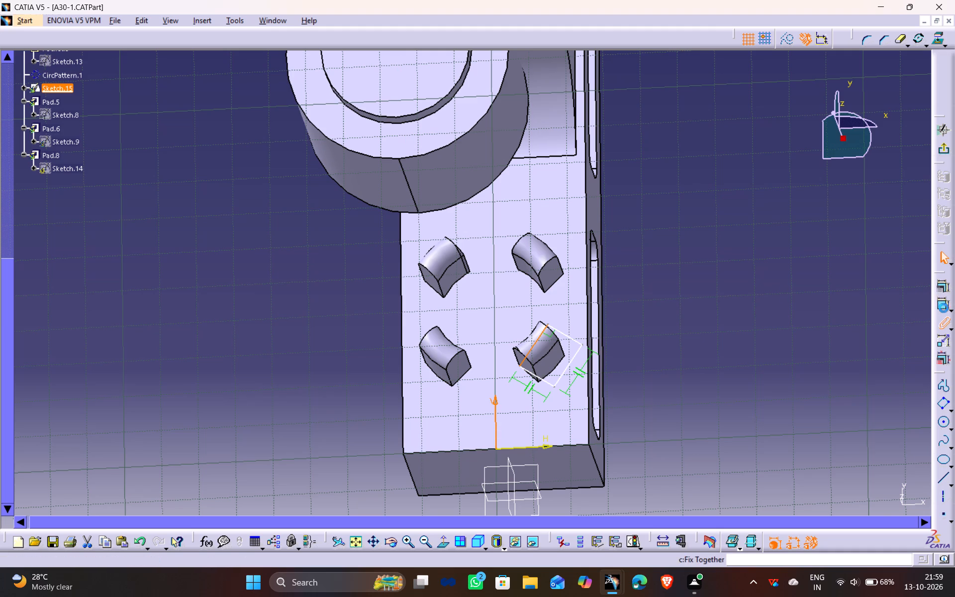
{"action": "left_click", "coordinate": [942, 305]}
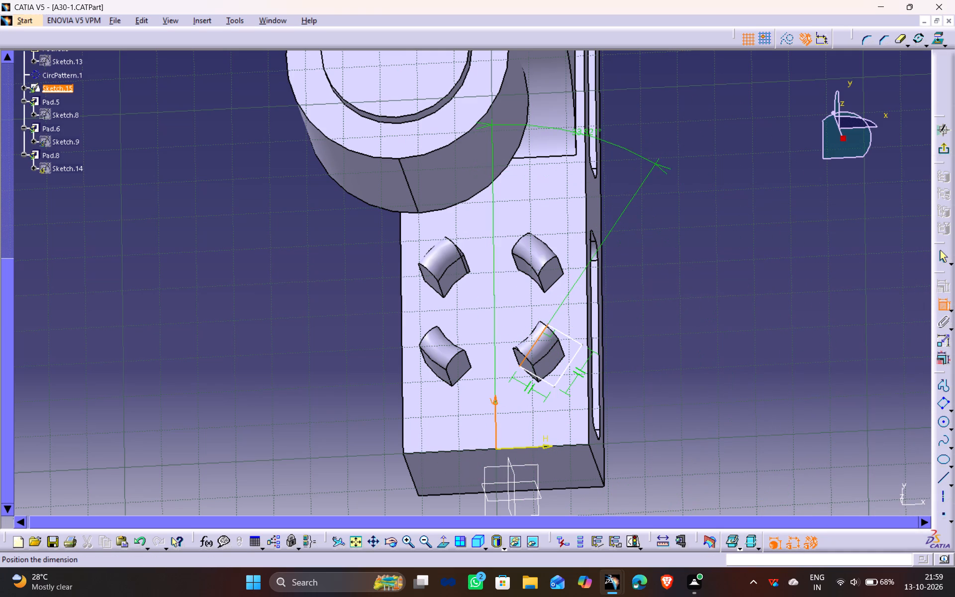
{"action": "left_click", "coordinate": [625, 162]}
{"action": "double_click", "coordinate": [629, 158]}
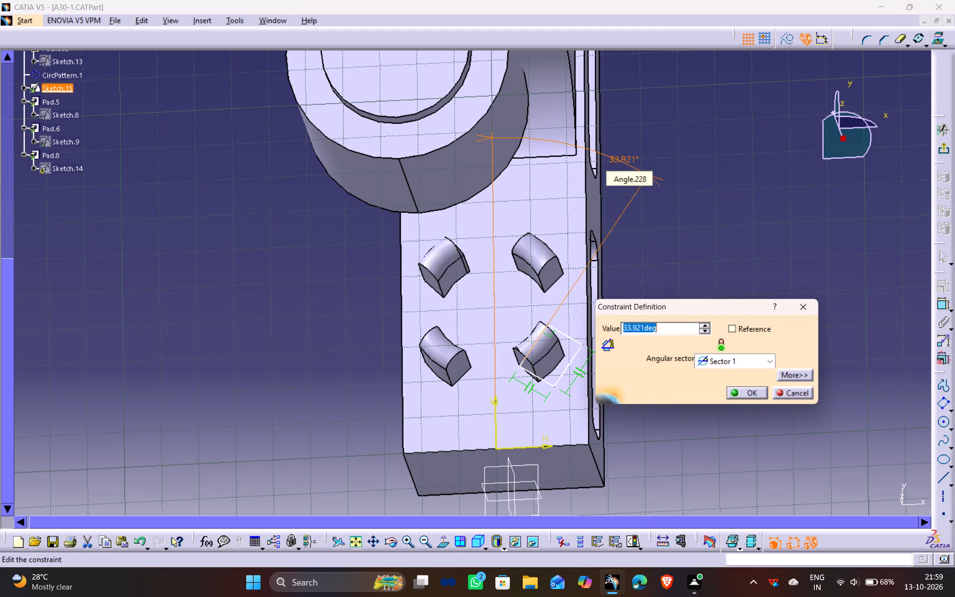
{"action": "type", "text": "45"}
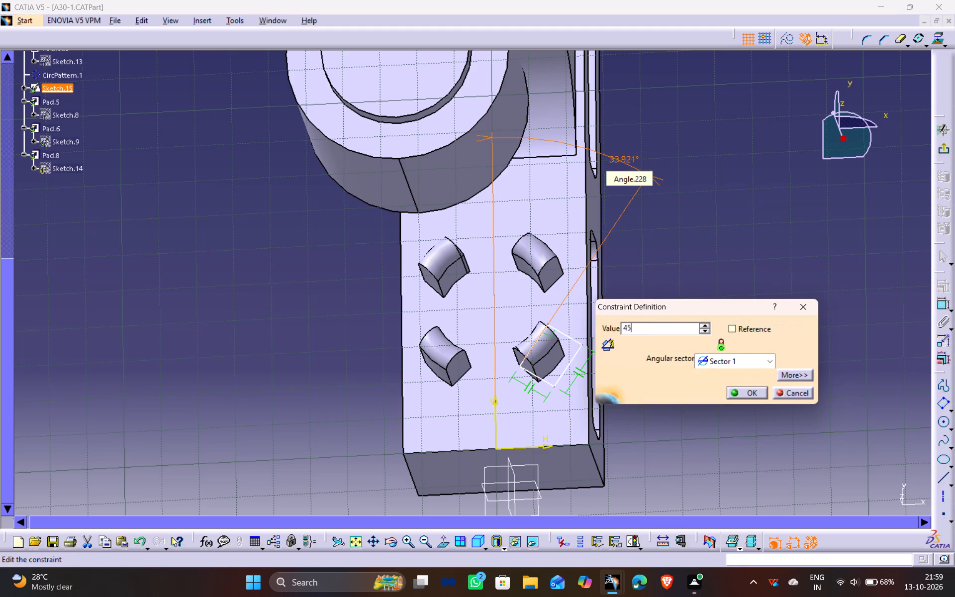
{"action": "key", "text": "Return"}
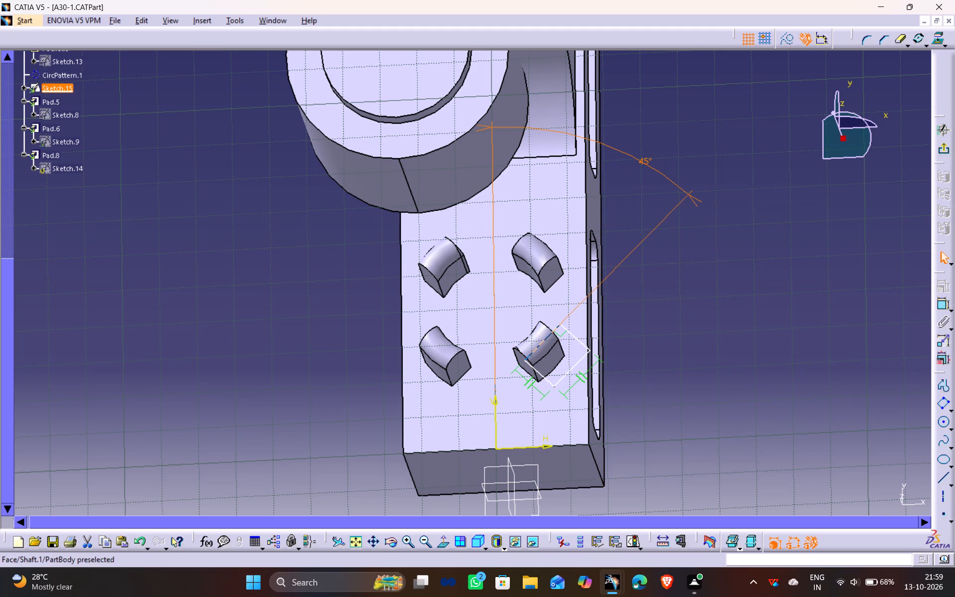
Move the rectangle's upper-left side outward beyond the ring segment, making the upper-right side about 18 mm long.
{"action": "left_click_drag", "start_coordinate": [541, 346], "coordinate": [523, 326]}
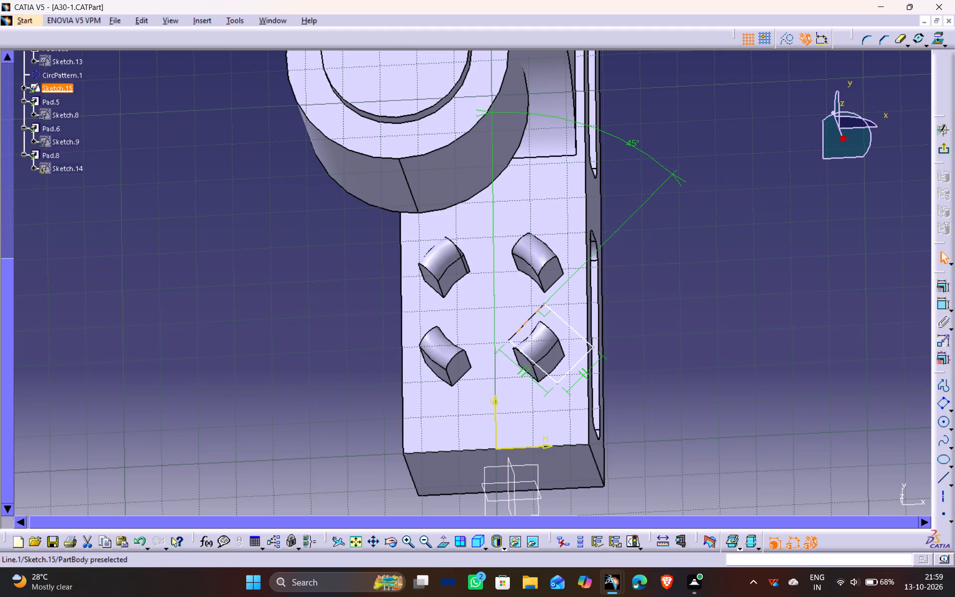
Dimension the length of the rectangle's upper-right side.
{"action": "left_click", "coordinate": [578, 335]}
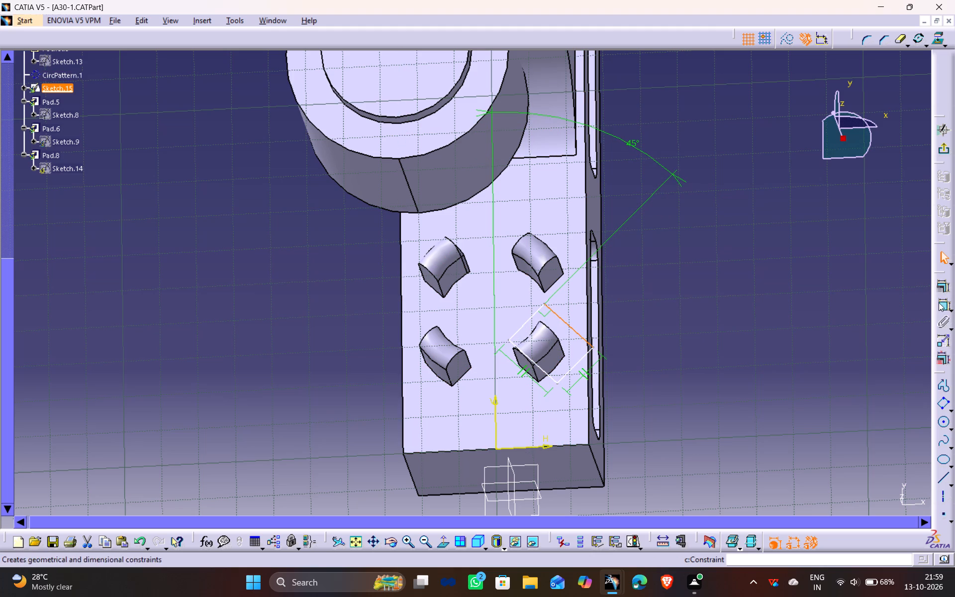
{"action": "left_click", "coordinate": [939, 302]}
{"action": "left_click", "coordinate": [669, 334]}
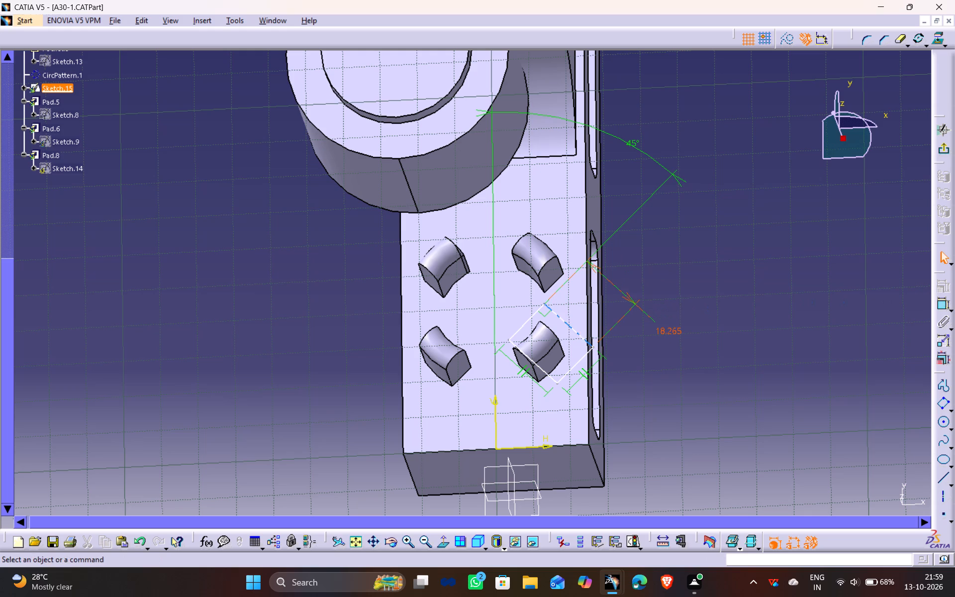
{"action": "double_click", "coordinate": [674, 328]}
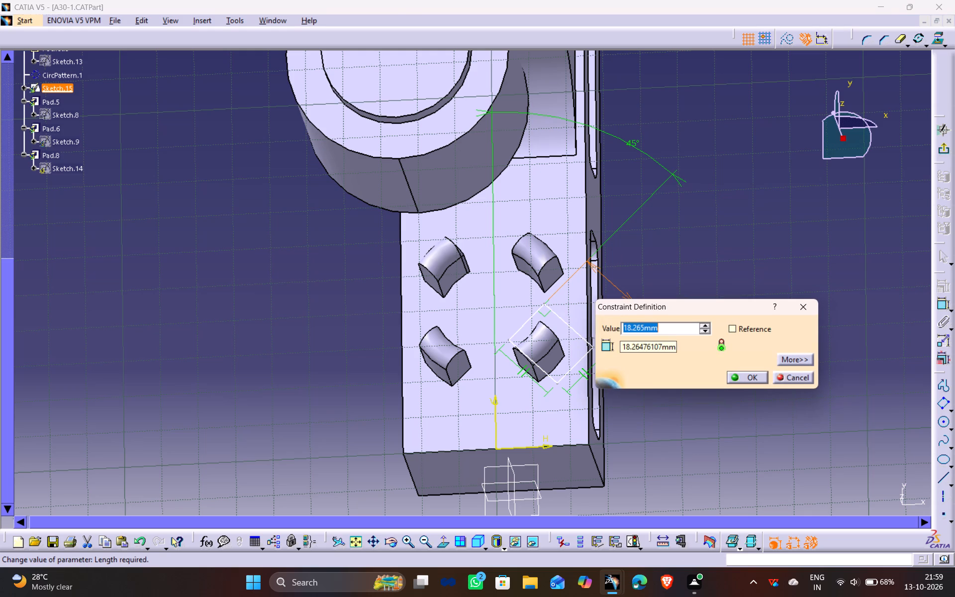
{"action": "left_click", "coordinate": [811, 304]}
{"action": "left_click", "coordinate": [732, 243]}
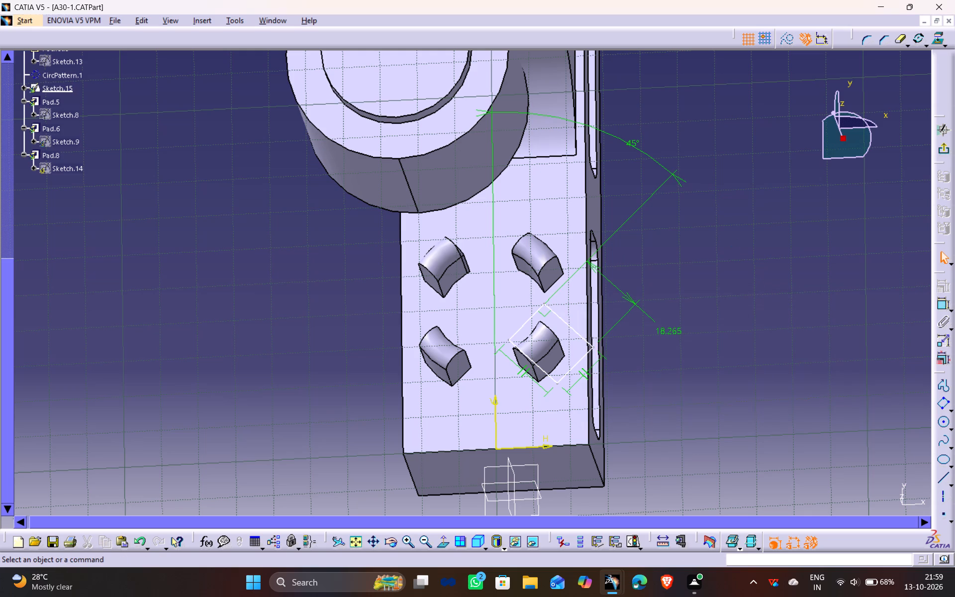
Undo the tilted rectangle over the lower-right ring segment, together with its length dimension and 45-degree constraint.
{"action": "key", "text": "ctrl+z"}
{"action": "key", "text": "ctrl+z"}
{"action": "key", "text": "ctrl+z"}
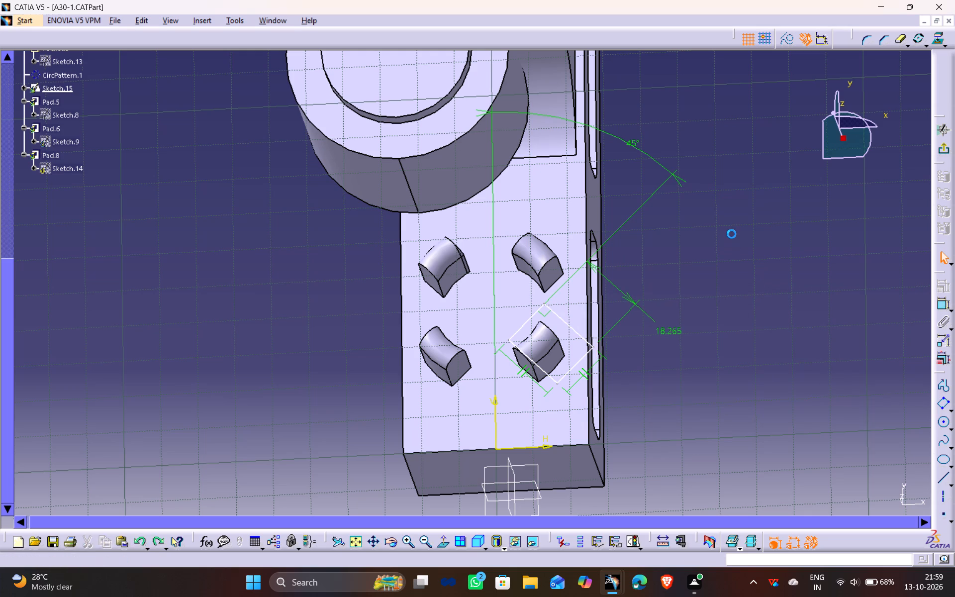
{"action": "key", "text": "ctrl+z"}
{"action": "key", "text": "ctrl+z"}
{"action": "key", "text": "ctrl+z"}
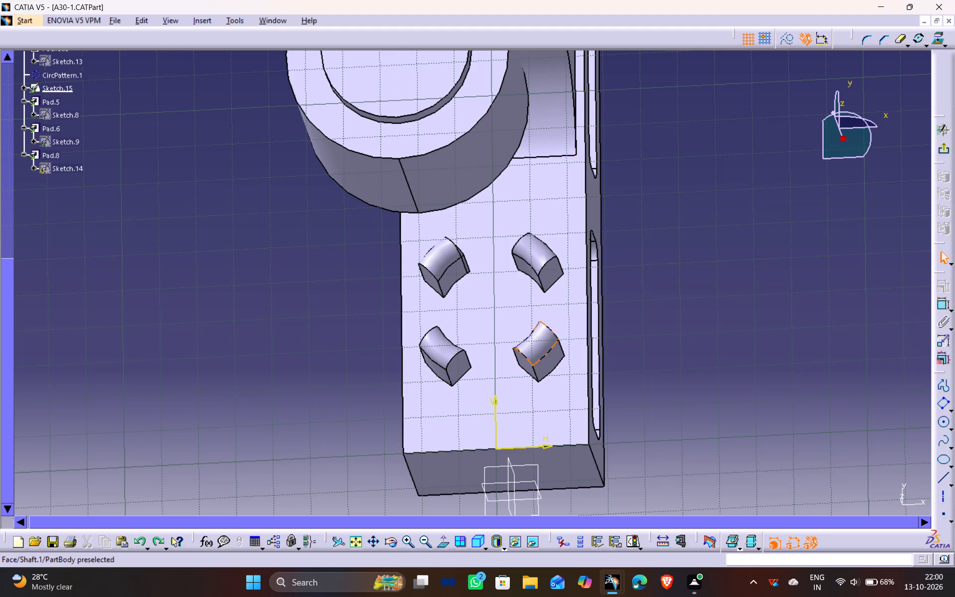
Examine the four ring segments on the bracket's end face from several angles, including the side face of the lower-right segment.
{"action": "middle_click_drag", "start_coordinate": [527, 344], "coordinate": [528, 344]}
{"action": "scroll", "coordinate": [527, 344], "scroll_direction": "down", "scroll_amount": 1}
{"action": "left_click_drag", "start_coordinate": [527, 344], "coordinate": [528, 344]}
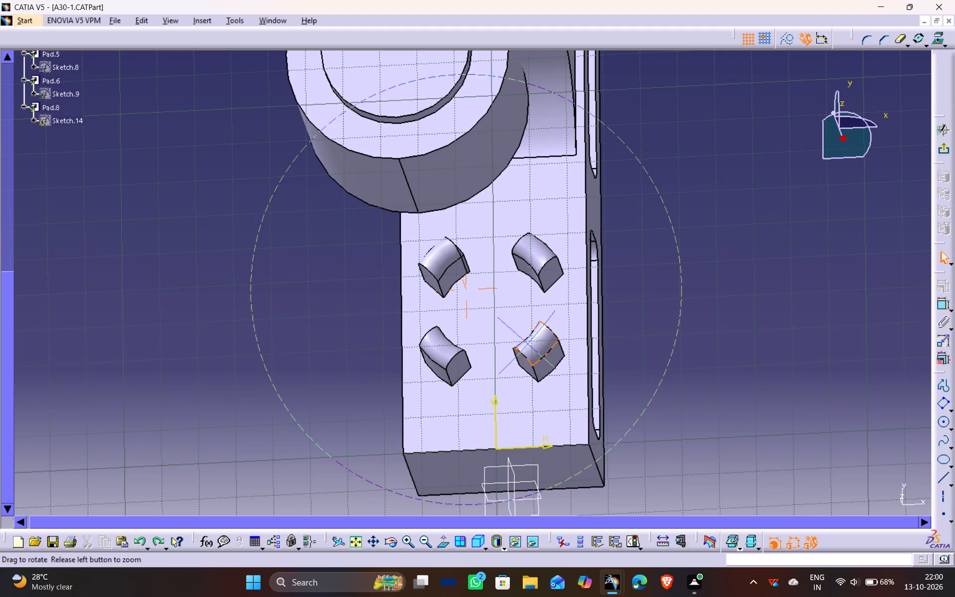
{"action": "left_click_drag", "start_coordinate": [528, 344], "coordinate": [550, 390]}
{"action": "middle_click_drag", "start_coordinate": [528, 344], "coordinate": [553, 359]}
{"action": "left_click_drag", "start_coordinate": [547, 374], "coordinate": [553, 359]}
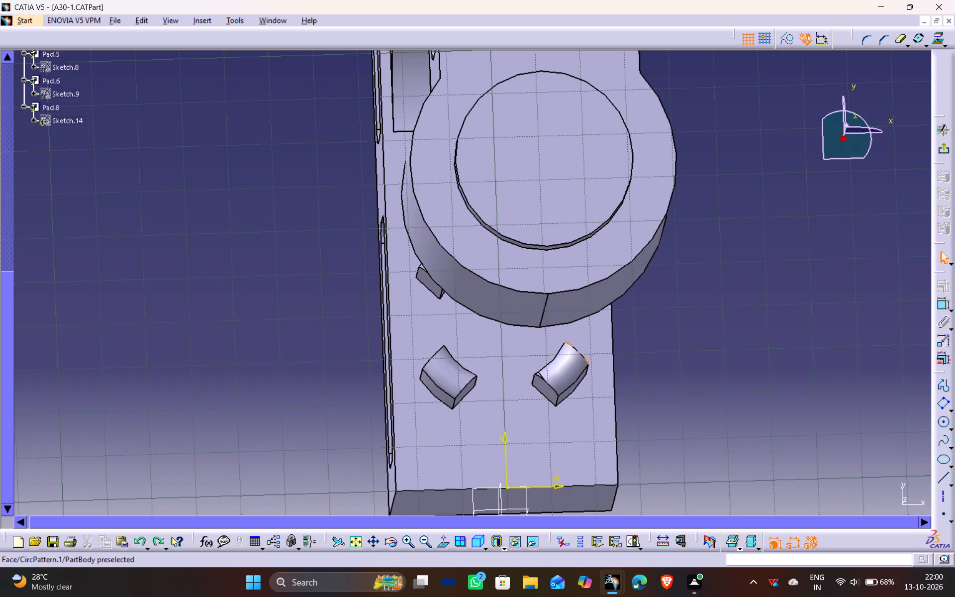
{"action": "middle_click_drag", "start_coordinate": [663, 395], "coordinate": [519, 306]}
{"action": "left_click_drag", "start_coordinate": [662, 395], "coordinate": [519, 308]}
{"action": "scroll", "coordinate": [660, 393], "scroll_direction": "down", "scroll_amount": 1}
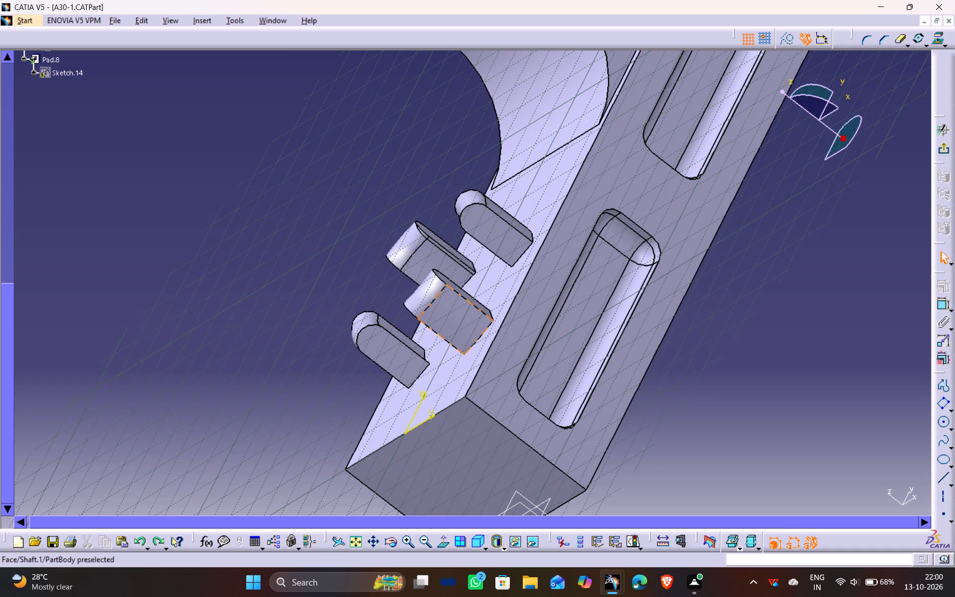
{"action": "scroll", "coordinate": [447, 322], "scroll_direction": "up", "scroll_amount": 1}
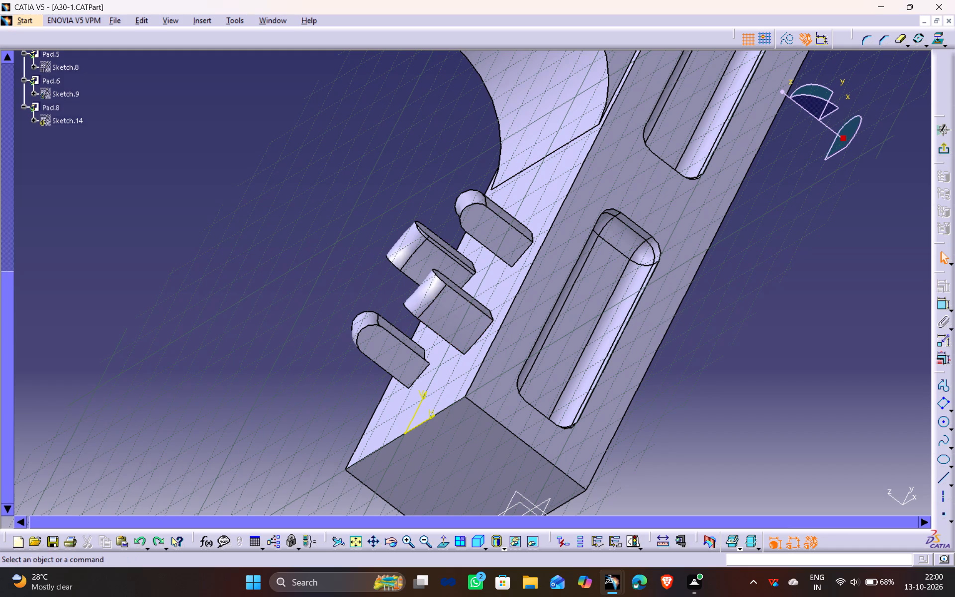
{"action": "left_click", "coordinate": [451, 310]}
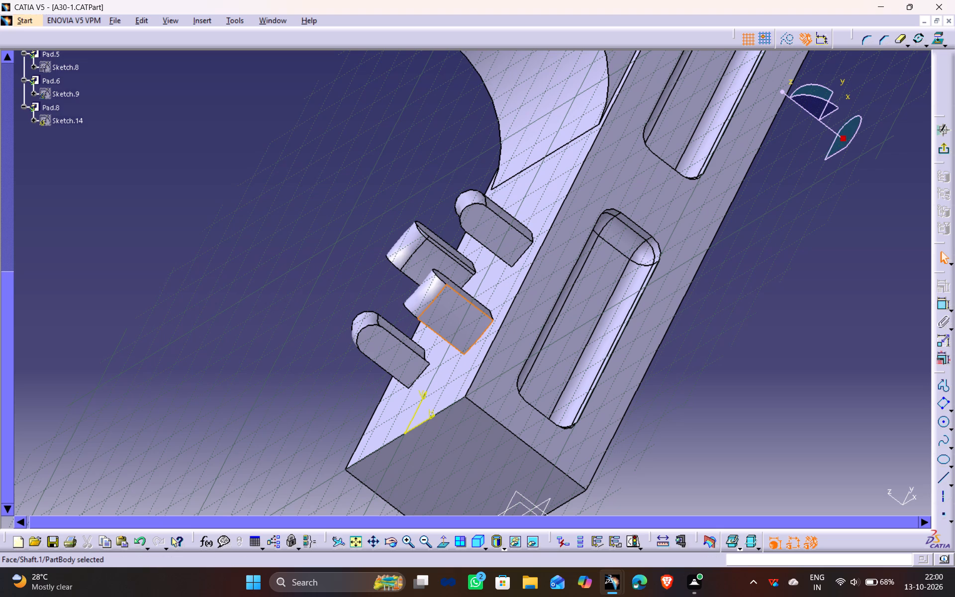
{"action": "middle_click_drag", "start_coordinate": [708, 332], "coordinate": [825, 395]}
{"action": "left_click_drag", "start_coordinate": [708, 332], "coordinate": [825, 451]}
{"action": "scroll", "coordinate": [442, 157], "scroll_direction": "down", "scroll_amount": 2}
{"action": "middle_click_drag", "start_coordinate": [442, 157], "coordinate": [553, 275]}
{"action": "left_click_drag", "start_coordinate": [442, 157], "coordinate": [555, 281]}
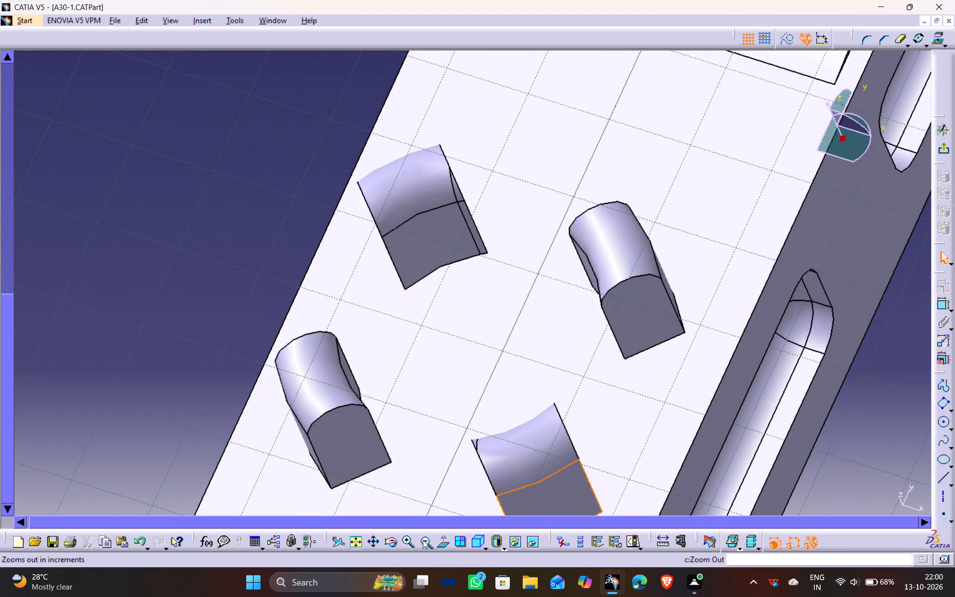
{"action": "triple_click", "coordinate": [423, 540]}
{"action": "triple_click", "coordinate": [423, 540]}
{"action": "left_click", "coordinate": [418, 539]}
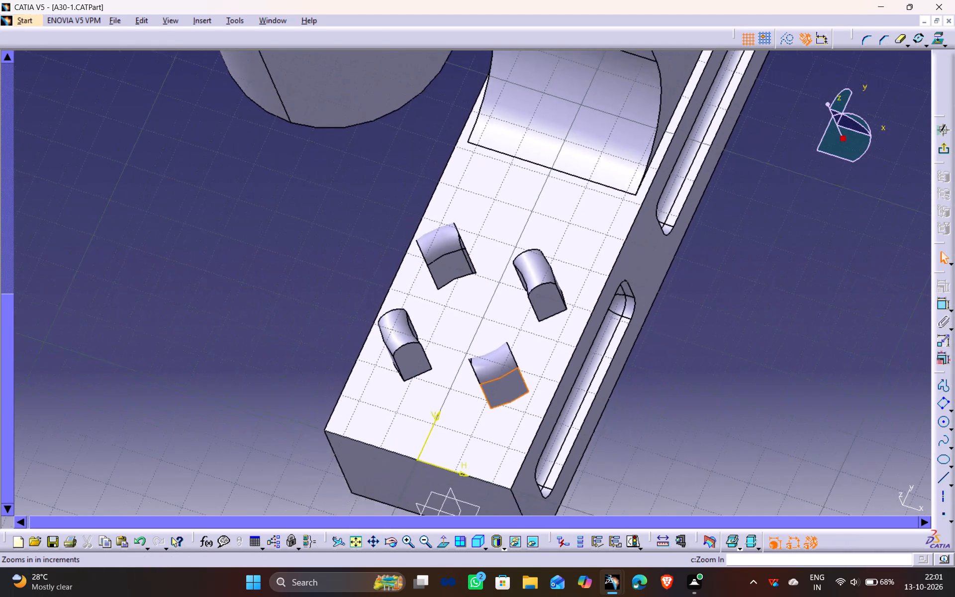
{"action": "middle_click_drag", "start_coordinate": [439, 395], "coordinate": [401, 315]}
{"action": "left_click_drag", "start_coordinate": [440, 395], "coordinate": [413, 312]}
{"action": "scroll", "coordinate": [441, 395], "scroll_direction": "down", "scroll_amount": 1}
{"action": "left_click", "coordinate": [403, 311]}
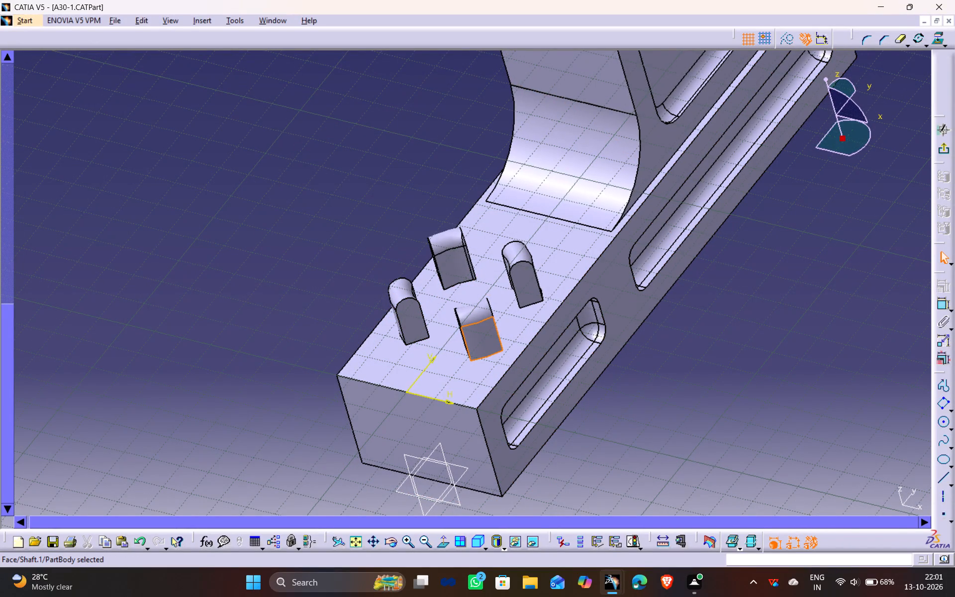
Save the A30-1 part.
{"action": "key", "text": "ctrl+s"}
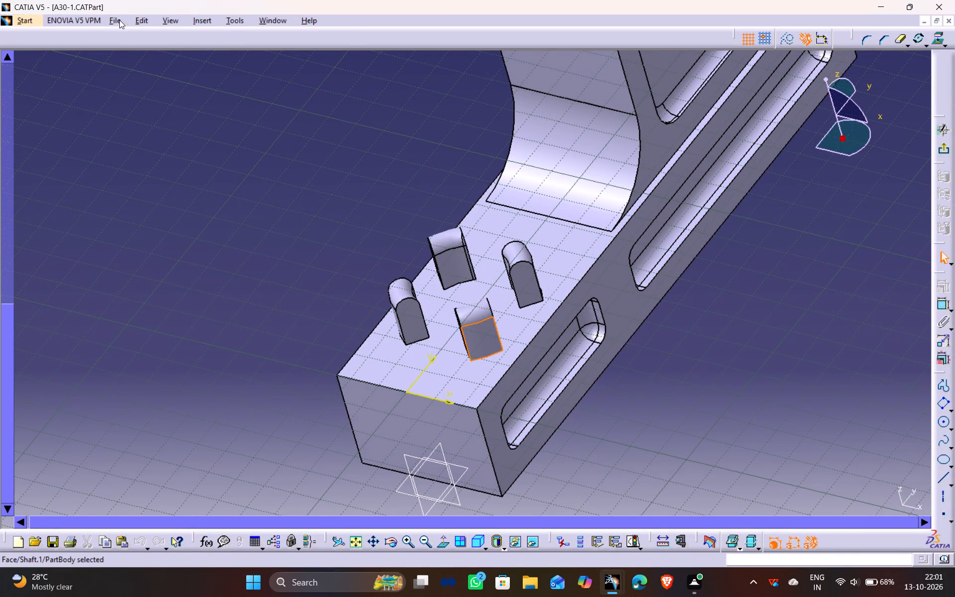
{"action": "left_click", "coordinate": [114, 16]}
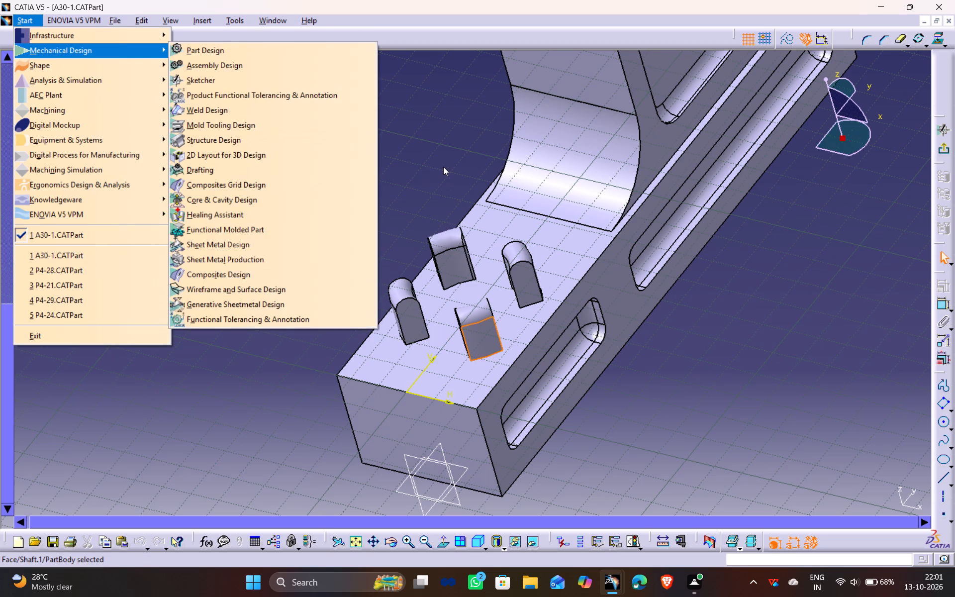
{"action": "key", "text": "ctrl+s"}
Create a new document of type Part.
{"action": "key", "text": "ctrl+n"}
{"action": "key", "text": "ctrl+n"}
{"action": "key", "text": "ctrl+n"}
{"action": "key", "text": "ctrl+n"}
{"action": "key", "text": "ctrl+n"}
{"action": "left_click", "coordinate": [457, 165]}
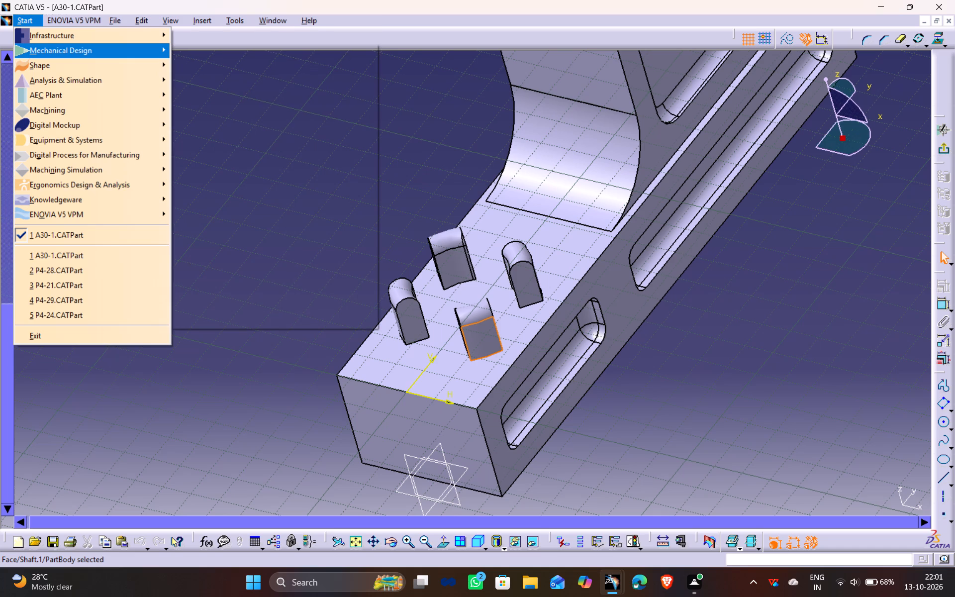
{"action": "key", "text": "ctrl+n"}
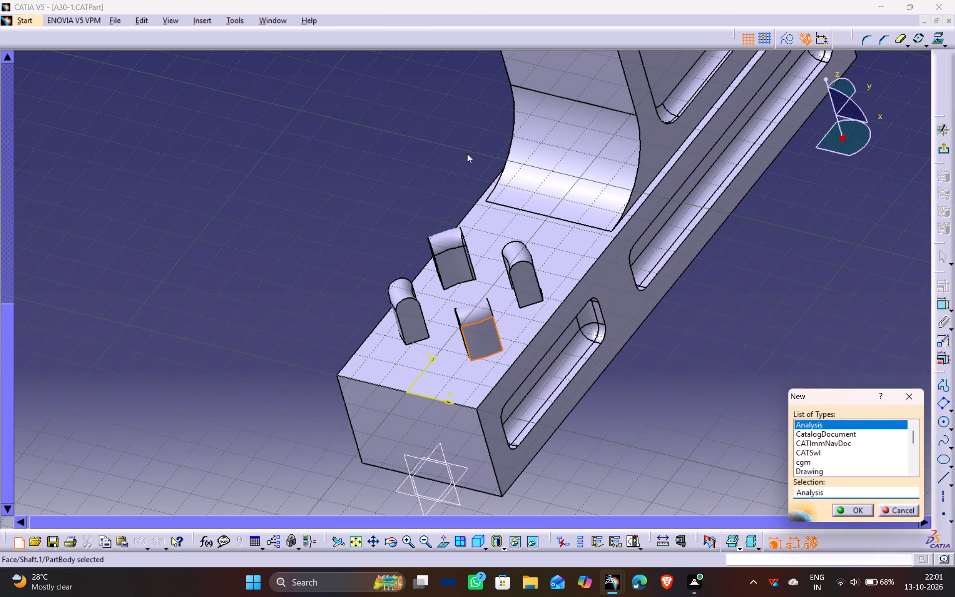
{"action": "scroll", "coordinate": [867, 474], "scroll_direction": "down", "scroll_amount": 6}
{"action": "left_click", "coordinate": [819, 413]}
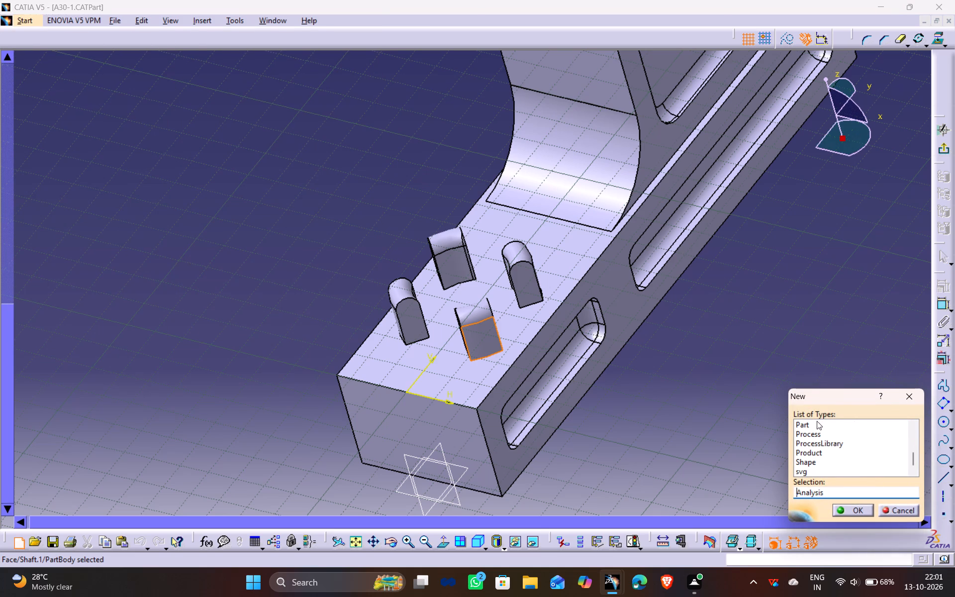
{"action": "left_click", "coordinate": [816, 422]}
{"action": "left_click", "coordinate": [849, 517]}
{"action": "left_click", "coordinate": [851, 513]}
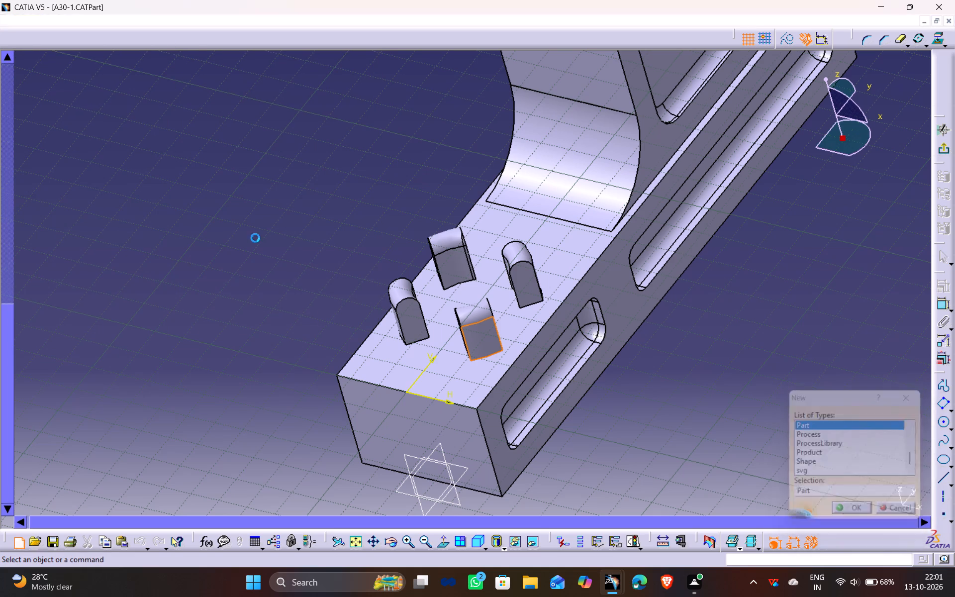
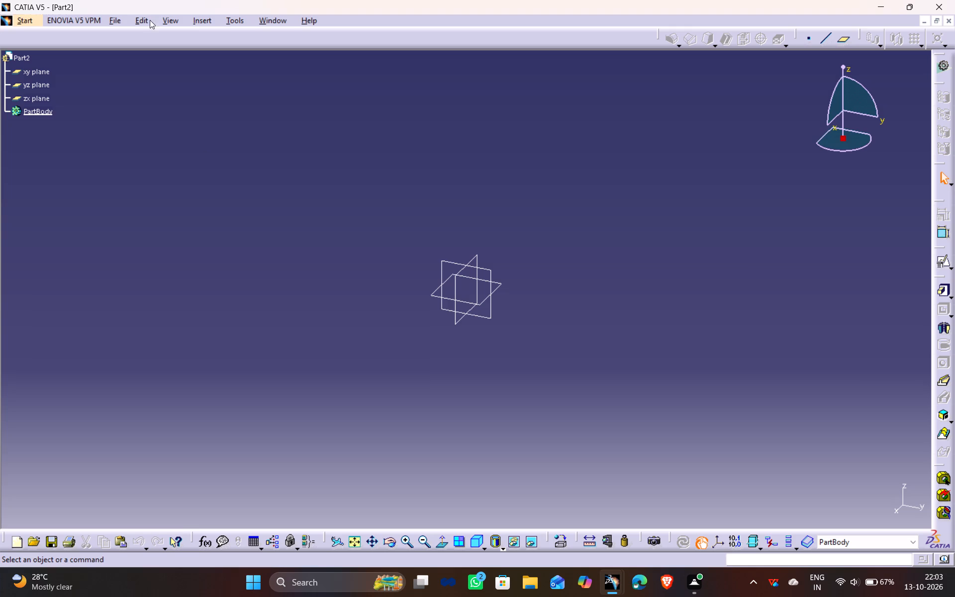
Go back to the A30-1 part document.
{"action": "left_click", "coordinate": [116, 19]}
{"action": "left_click", "coordinate": [187, 263]}
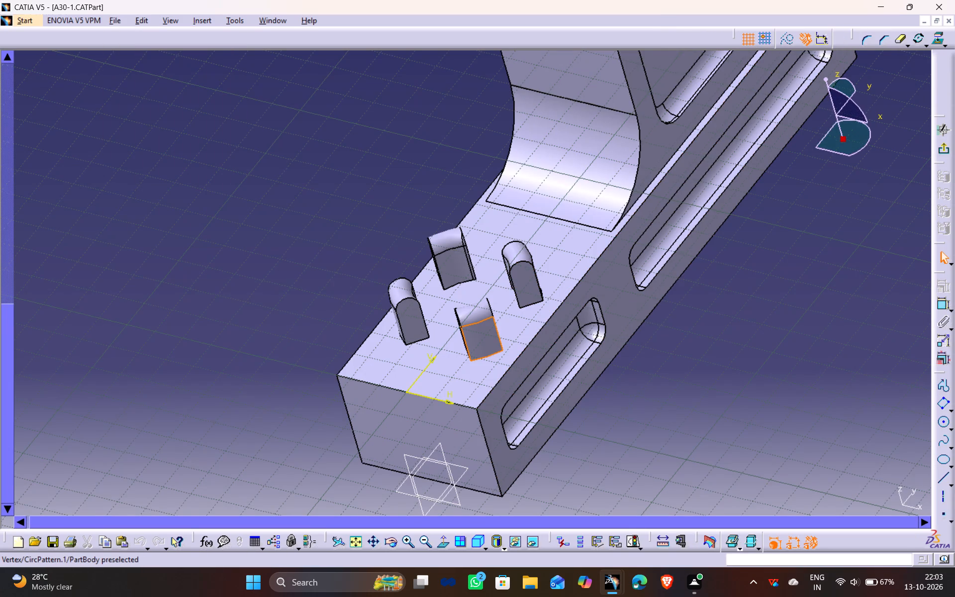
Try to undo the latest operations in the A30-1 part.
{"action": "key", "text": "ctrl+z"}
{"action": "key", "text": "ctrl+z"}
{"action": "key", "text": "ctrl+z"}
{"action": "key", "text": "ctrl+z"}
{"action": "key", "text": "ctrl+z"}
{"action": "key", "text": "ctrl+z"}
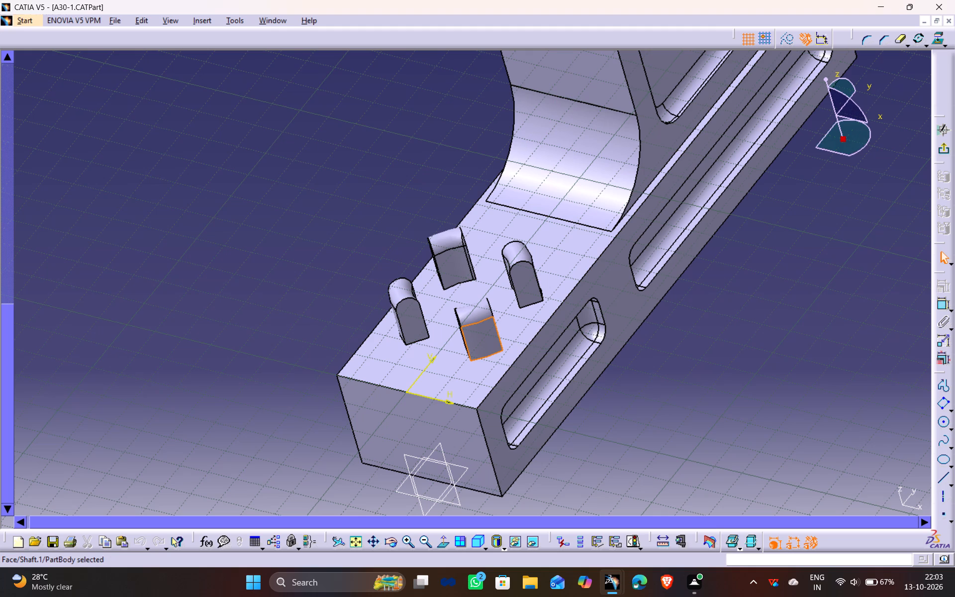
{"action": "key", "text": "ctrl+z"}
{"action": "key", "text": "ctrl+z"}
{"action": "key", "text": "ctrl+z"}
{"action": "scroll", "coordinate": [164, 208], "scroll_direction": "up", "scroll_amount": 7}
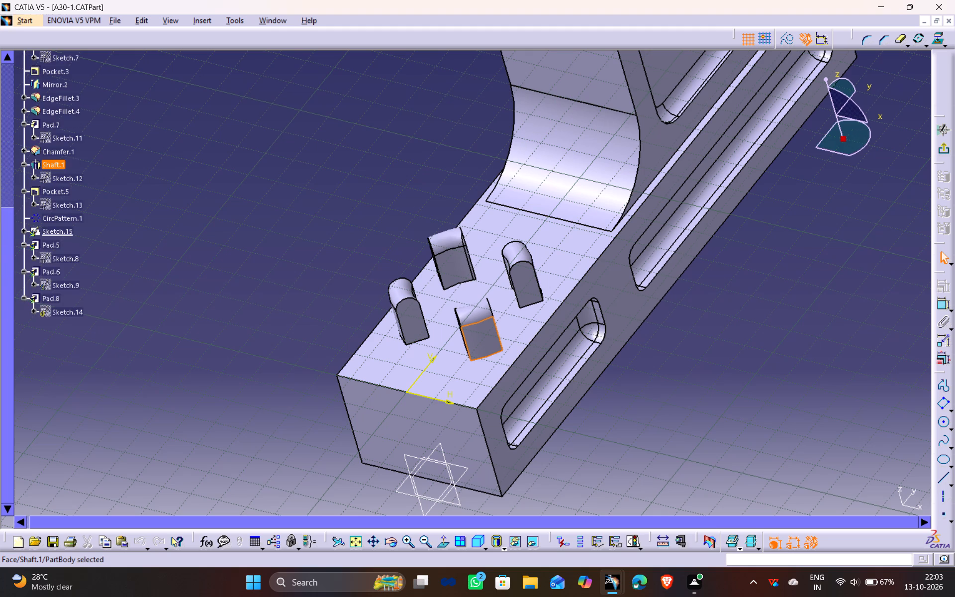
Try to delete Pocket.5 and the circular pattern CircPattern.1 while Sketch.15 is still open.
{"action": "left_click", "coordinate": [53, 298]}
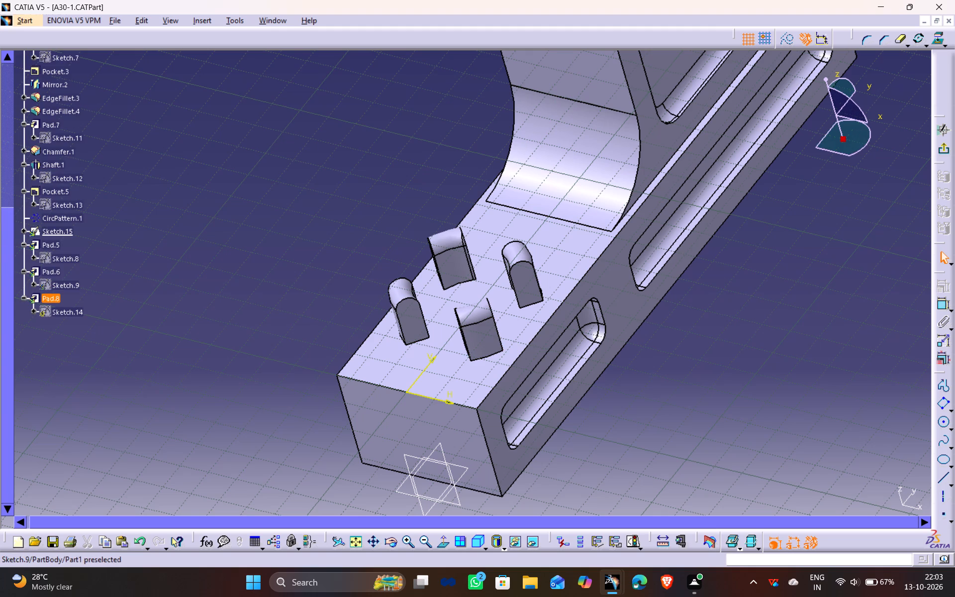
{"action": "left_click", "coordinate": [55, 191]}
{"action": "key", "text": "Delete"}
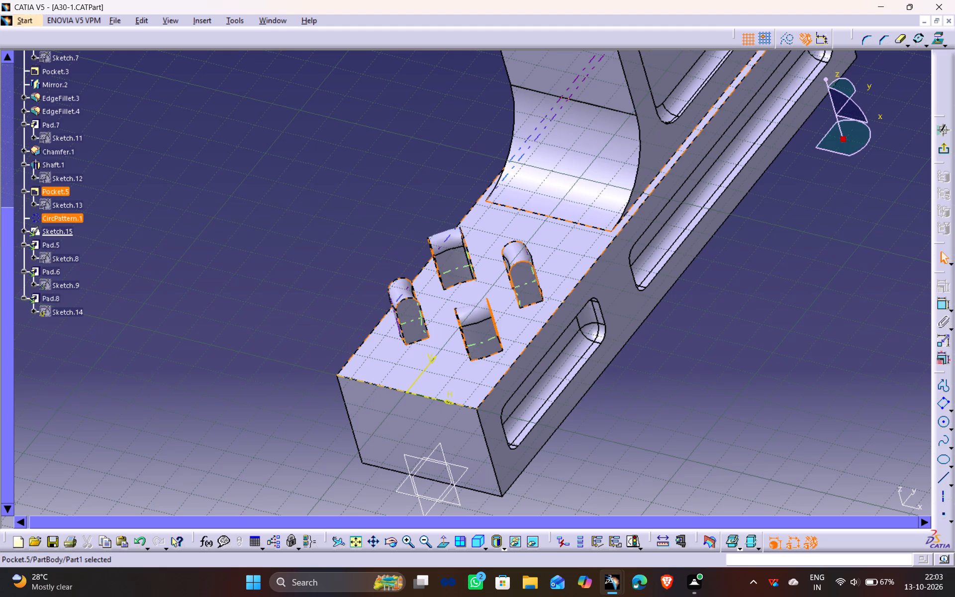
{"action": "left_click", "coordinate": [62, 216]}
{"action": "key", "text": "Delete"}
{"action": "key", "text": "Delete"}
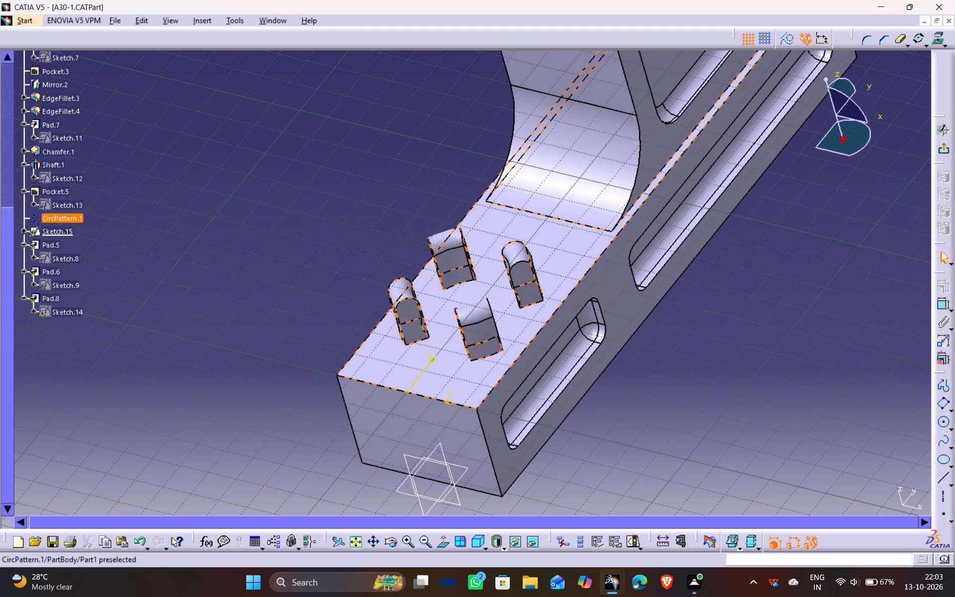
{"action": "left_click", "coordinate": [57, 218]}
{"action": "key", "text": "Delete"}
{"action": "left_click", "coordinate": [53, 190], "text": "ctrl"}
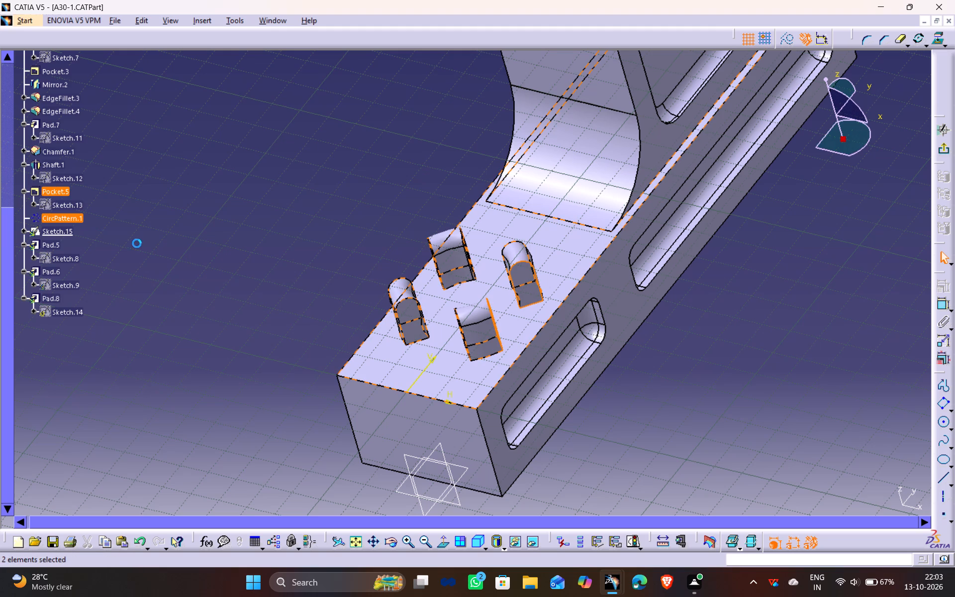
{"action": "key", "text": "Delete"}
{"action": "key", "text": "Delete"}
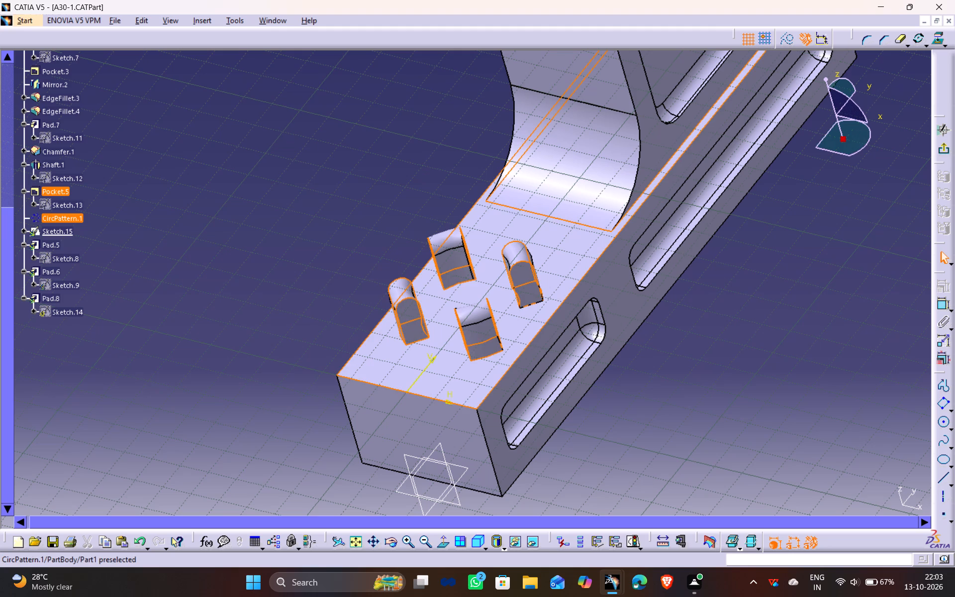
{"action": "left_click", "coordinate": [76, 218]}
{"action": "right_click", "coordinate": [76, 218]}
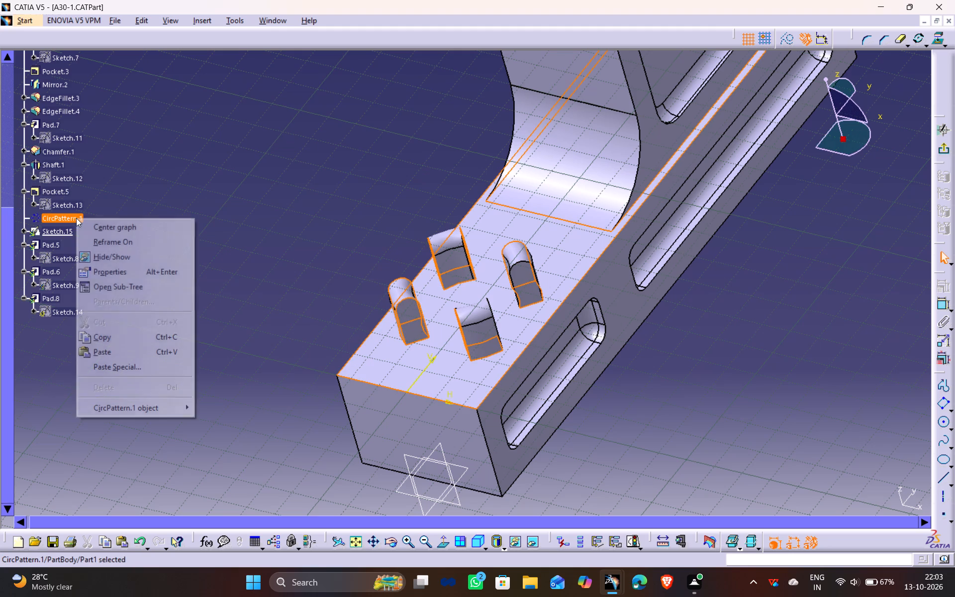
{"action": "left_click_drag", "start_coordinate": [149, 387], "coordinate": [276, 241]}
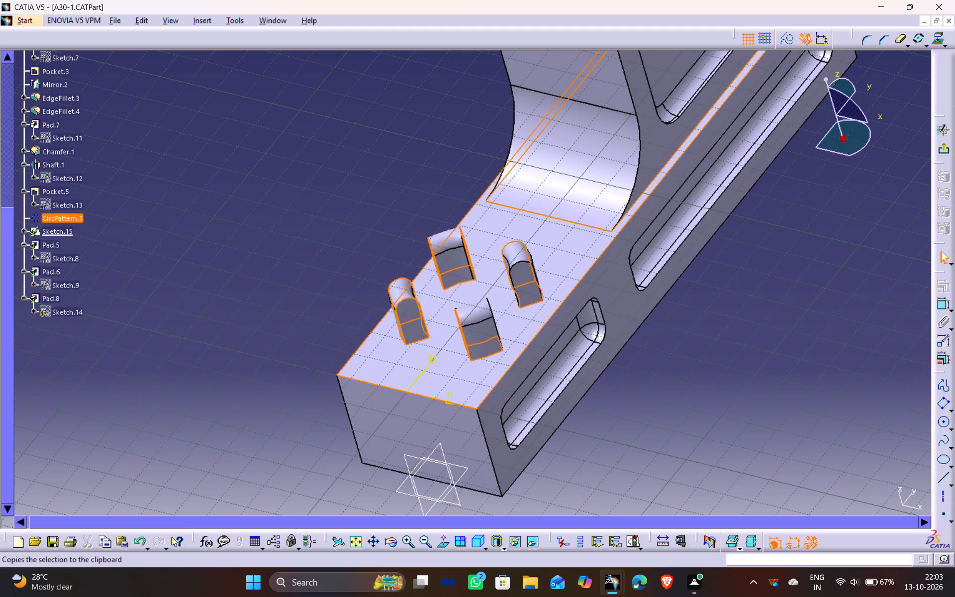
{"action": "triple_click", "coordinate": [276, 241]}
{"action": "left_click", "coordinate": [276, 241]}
Examine the whole bracket in isometric view and from other angles, along with the end of its feature tree.
{"action": "scroll", "coordinate": [276, 241], "scroll_direction": "down", "scroll_amount": 6, "text": "ctrl"}
{"action": "scroll", "coordinate": [276, 241], "scroll_direction": "up", "scroll_amount": 1, "text": "ctrl"}
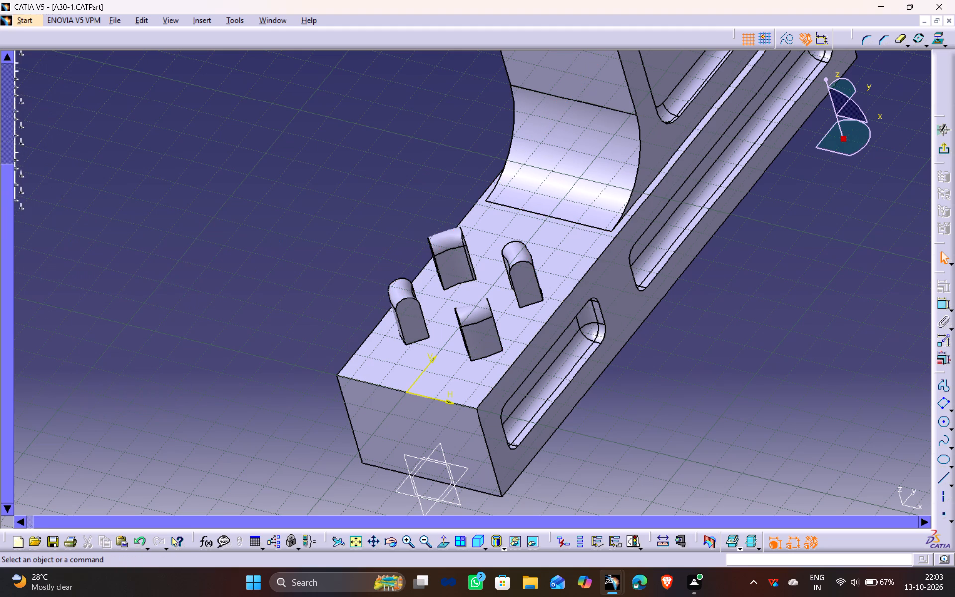
{"action": "scroll", "coordinate": [276, 241], "scroll_direction": "up", "scroll_amount": 9, "text": "ctrl"}
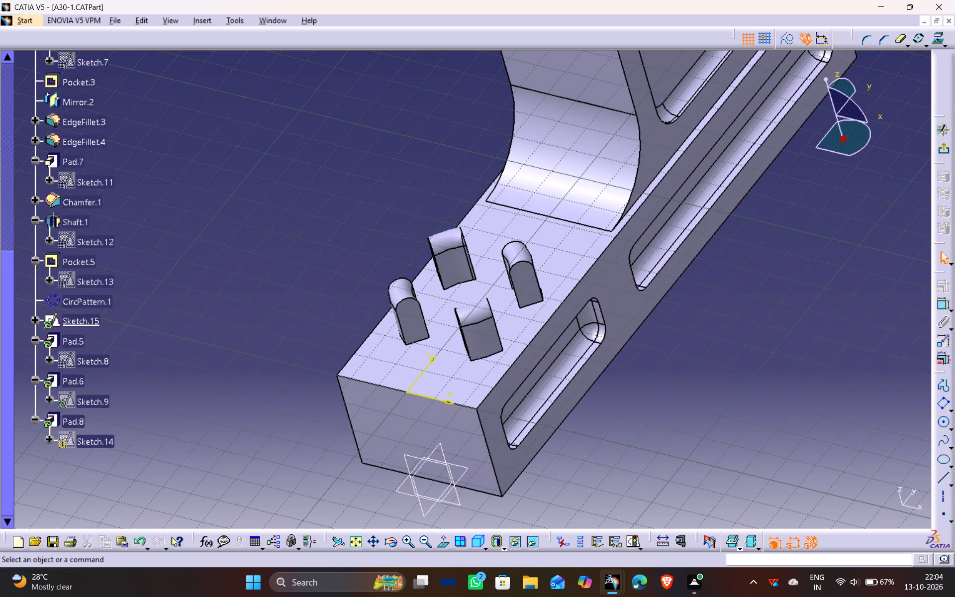
{"action": "middle_click_drag", "start_coordinate": [278, 124], "coordinate": [339, 280], "text": "ctrl"}
{"action": "scroll", "coordinate": [337, 281], "scroll_direction": "down", "scroll_amount": 1}
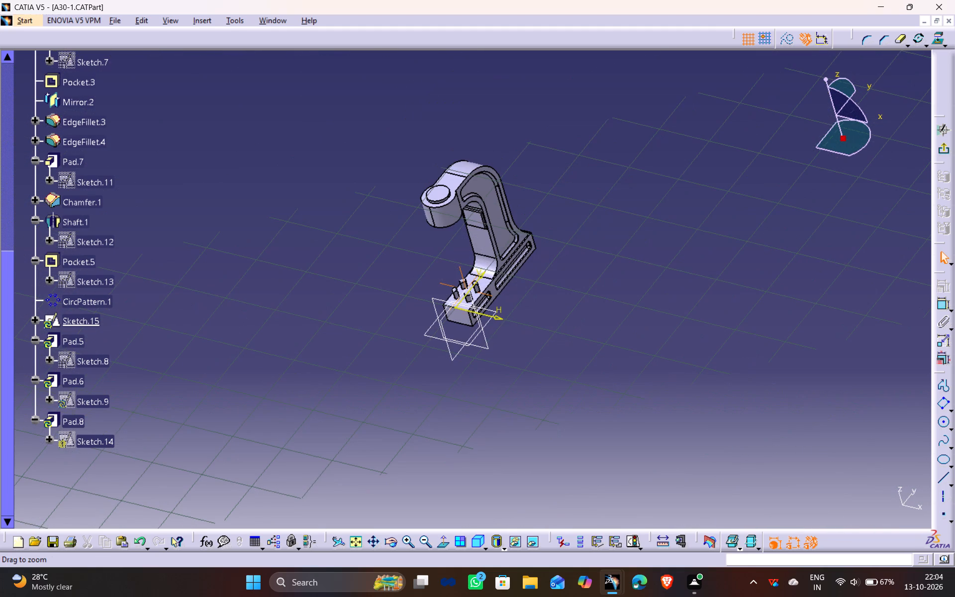
{"action": "key", "text": "ctrl+u"}
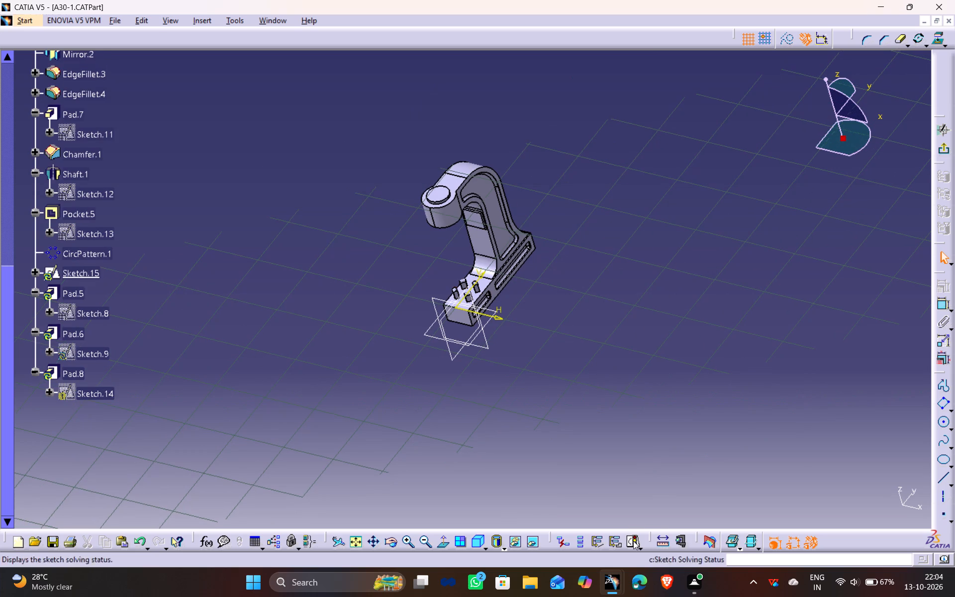
{"action": "left_click", "coordinate": [476, 544]}
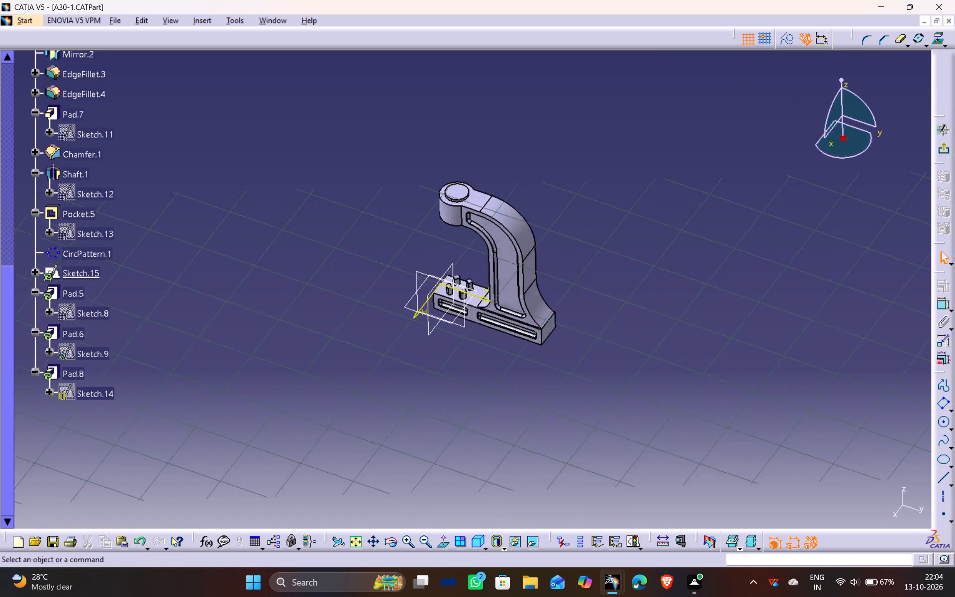
{"action": "middle_click_drag", "start_coordinate": [501, 416], "coordinate": [490, 295]}
{"action": "left_click_drag", "start_coordinate": [497, 413], "coordinate": [491, 296]}
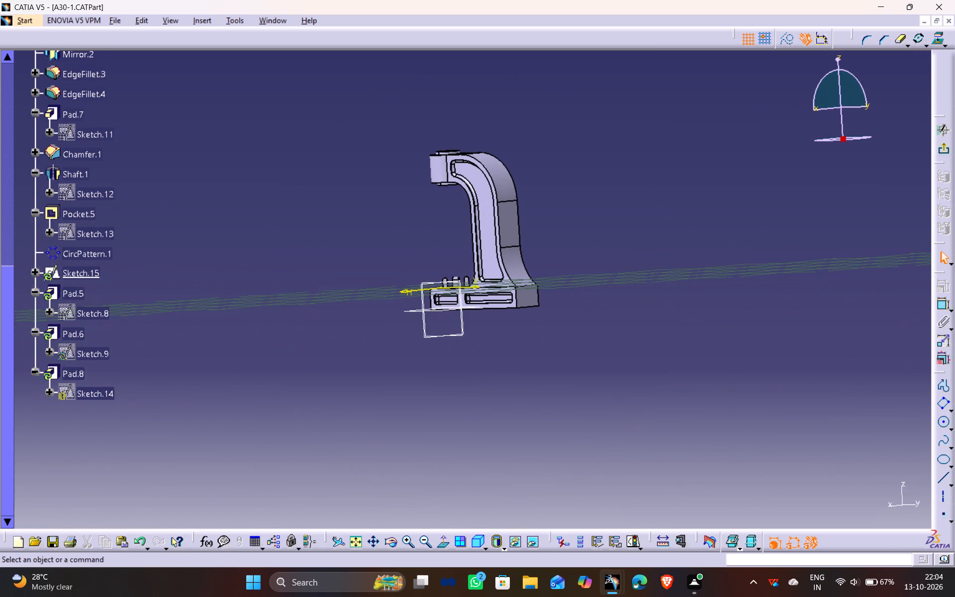
{"action": "scroll", "coordinate": [454, 218], "scroll_direction": "down", "scroll_amount": 1}
{"action": "middle_click_drag", "start_coordinate": [454, 218], "coordinate": [455, 319]}
{"action": "left_click_drag", "start_coordinate": [457, 235], "coordinate": [466, 322]}
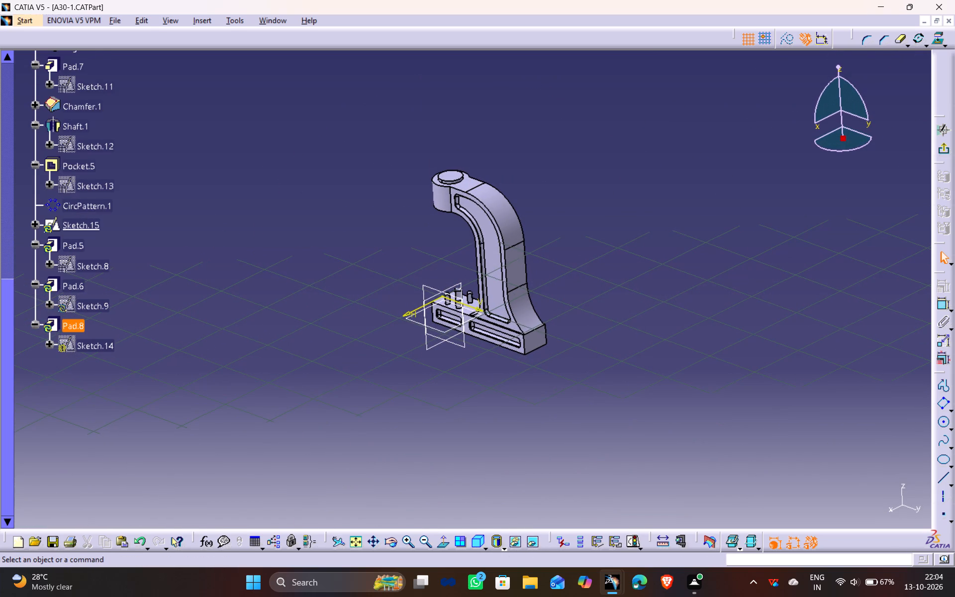
Leave the open Sketch.15 and return to Part Design.
{"action": "left_click", "coordinate": [72, 327]}
{"action": "left_click", "coordinate": [70, 241], "text": "ctrl"}
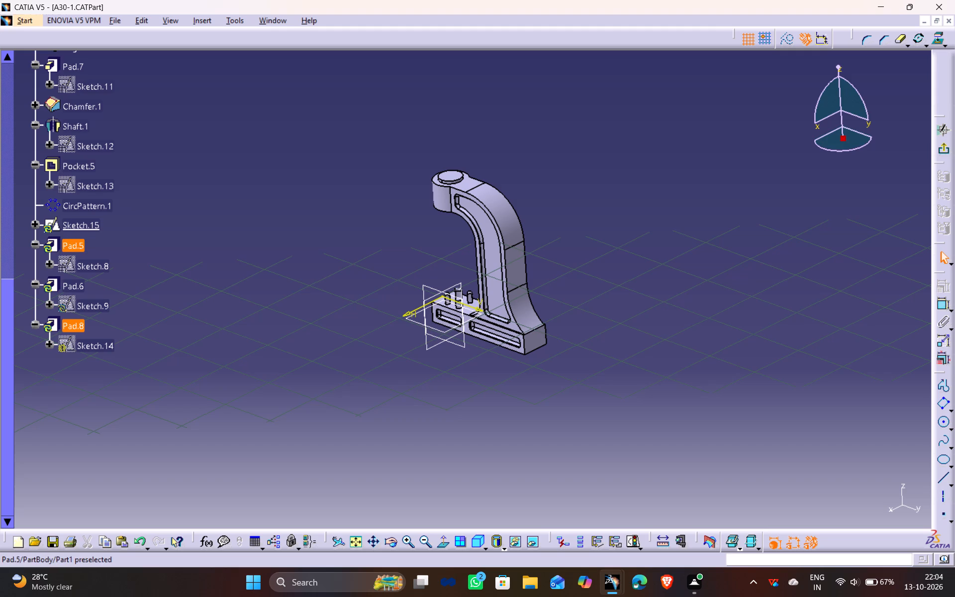
{"action": "double_click", "coordinate": [74, 243]}
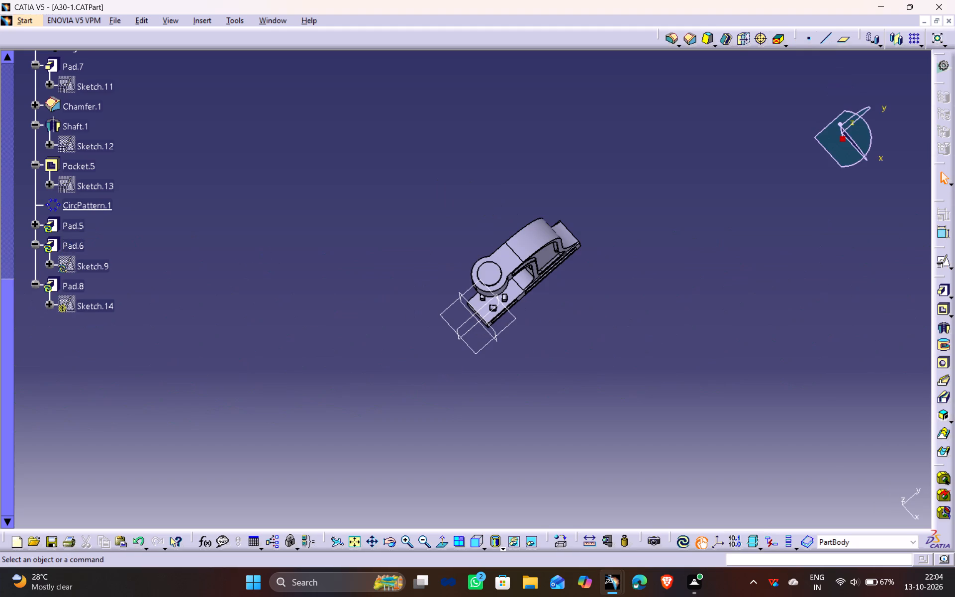
Open Sketch.8 under Pad.5, examine its arm profile and dimensions, and exit the sketch.
{"action": "scroll", "coordinate": [551, 429], "scroll_direction": "down", "scroll_amount": 1, "text": "ctrl"}
{"action": "middle_click_drag", "start_coordinate": [552, 417], "coordinate": [542, 335], "text": "ctrl"}
{"action": "middle_click_drag", "start_coordinate": [554, 328], "coordinate": [488, 321]}
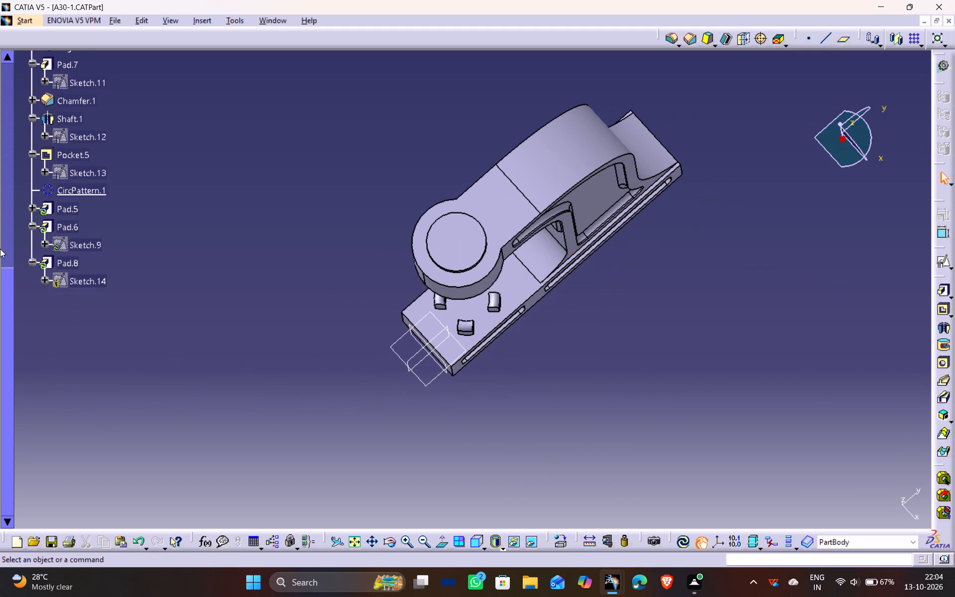
{"action": "double_click", "coordinate": [66, 211]}
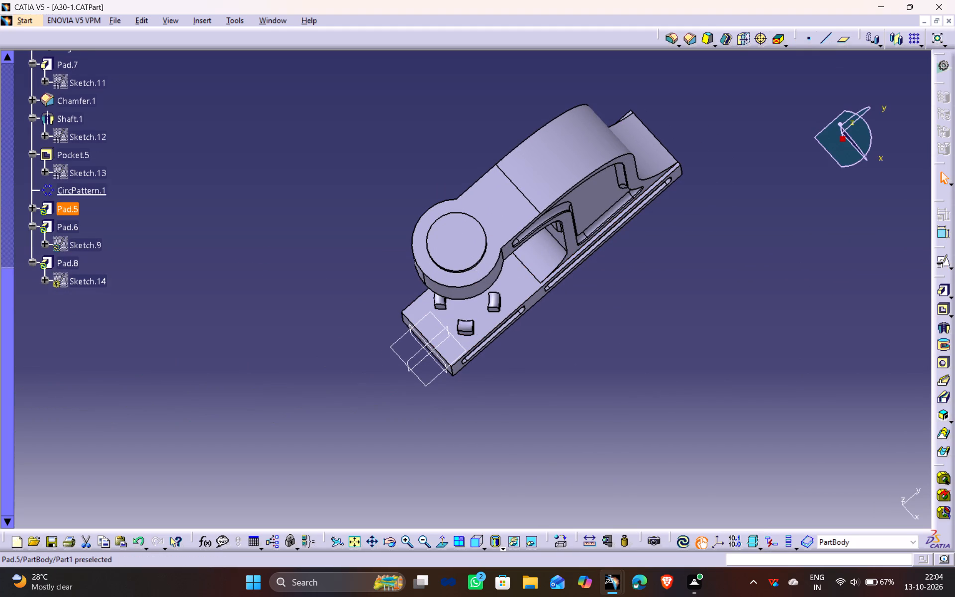
{"action": "left_click", "coordinate": [34, 208]}
{"action": "double_click", "coordinate": [85, 228]}
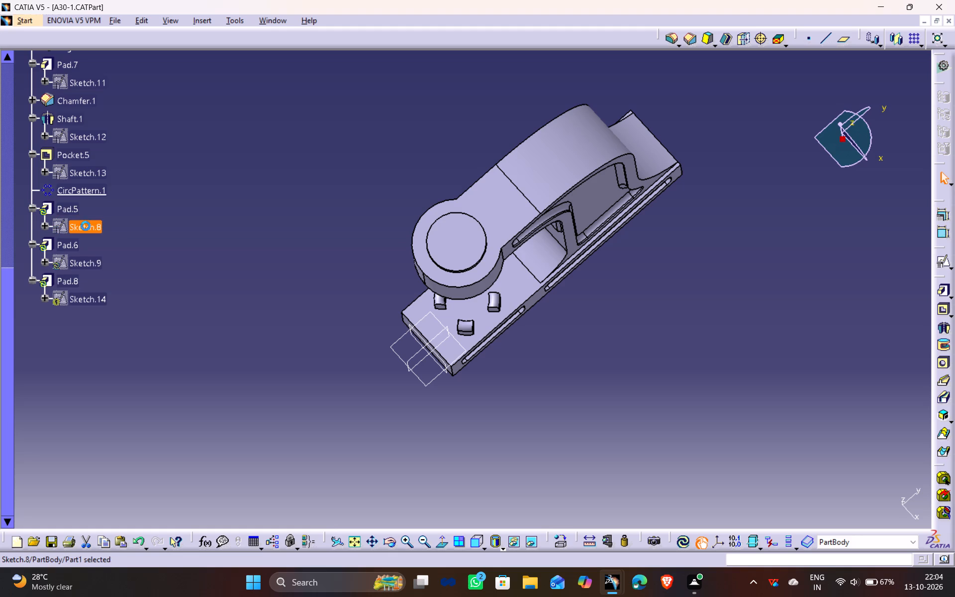
{"action": "double_click", "coordinate": [86, 225]}
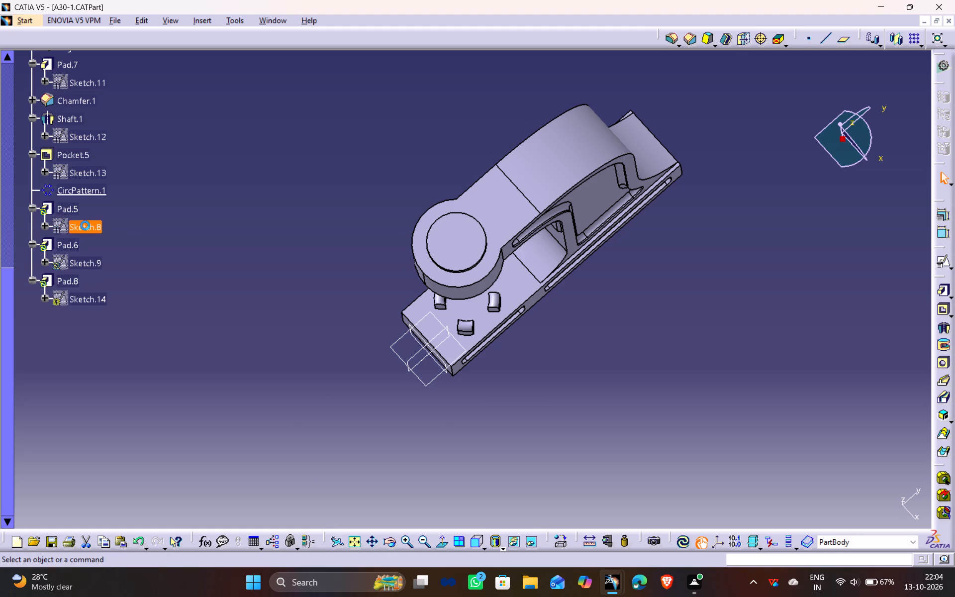
{"action": "middle_click_drag", "start_coordinate": [343, 158], "coordinate": [347, 236], "text": "ctrl"}
{"action": "middle_click_drag", "start_coordinate": [421, 404], "coordinate": [419, 402]}
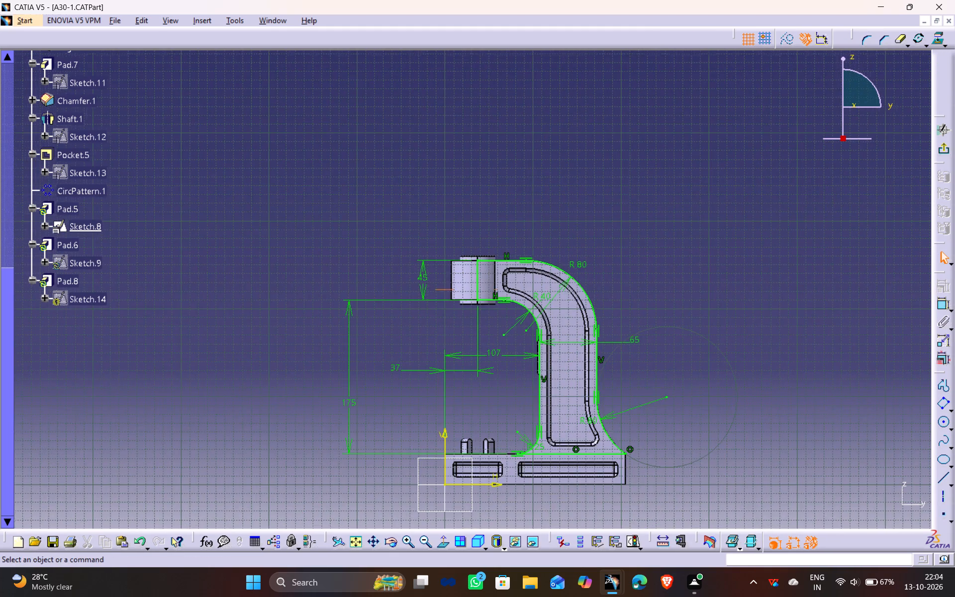
{"action": "middle_click_drag", "start_coordinate": [419, 402], "coordinate": [283, 289]}
{"action": "middle_click_drag", "start_coordinate": [384, 422], "coordinate": [370, 350], "text": "ctrl"}
{"action": "middle_click_drag", "start_coordinate": [301, 244], "coordinate": [518, 381]}
{"action": "middle_click_drag", "start_coordinate": [350, 265], "coordinate": [354, 281], "text": "ctrl"}
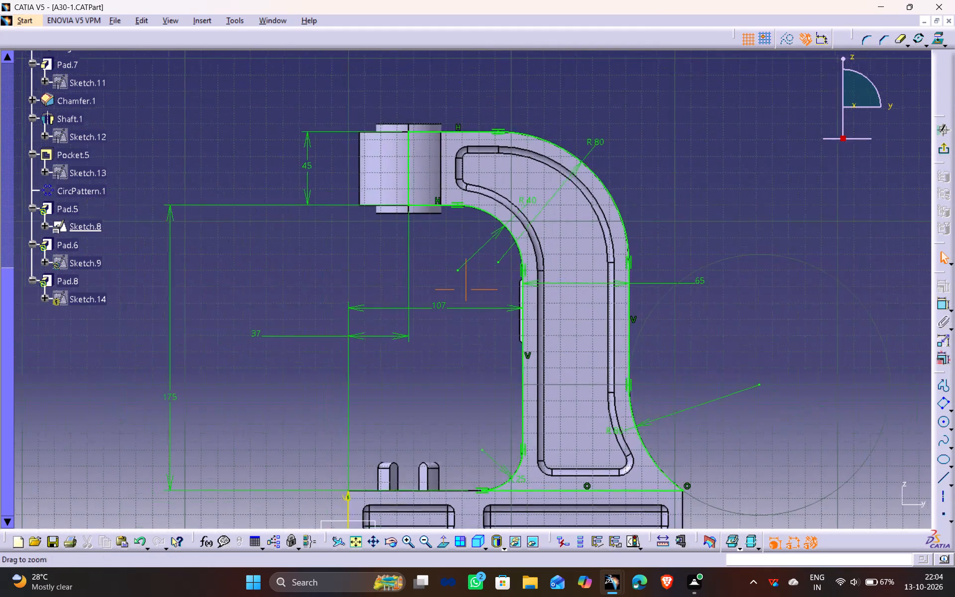
{"action": "middle_click_drag", "start_coordinate": [354, 281], "coordinate": [354, 283], "text": "ctrl"}
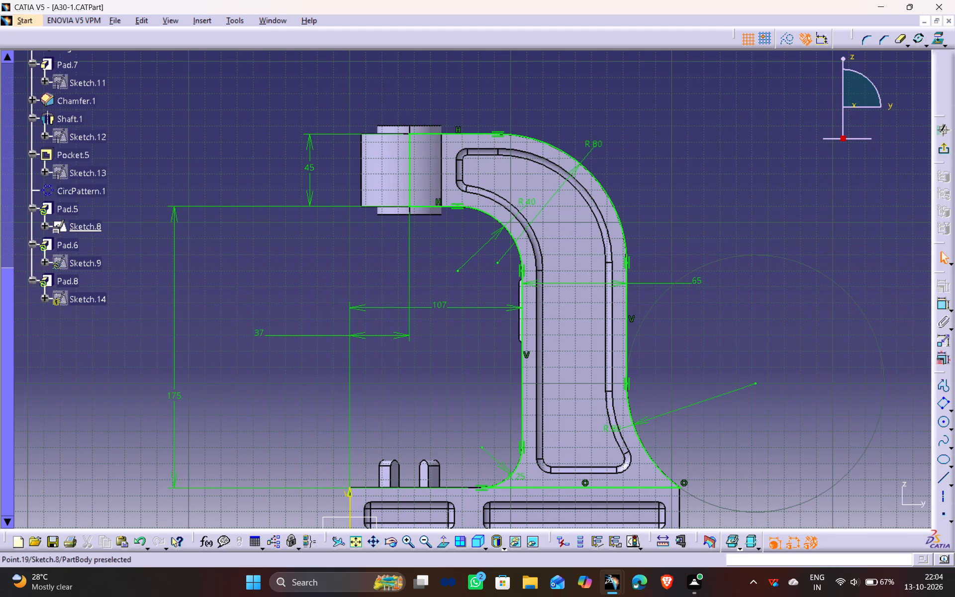
{"action": "left_click", "coordinate": [942, 148]}
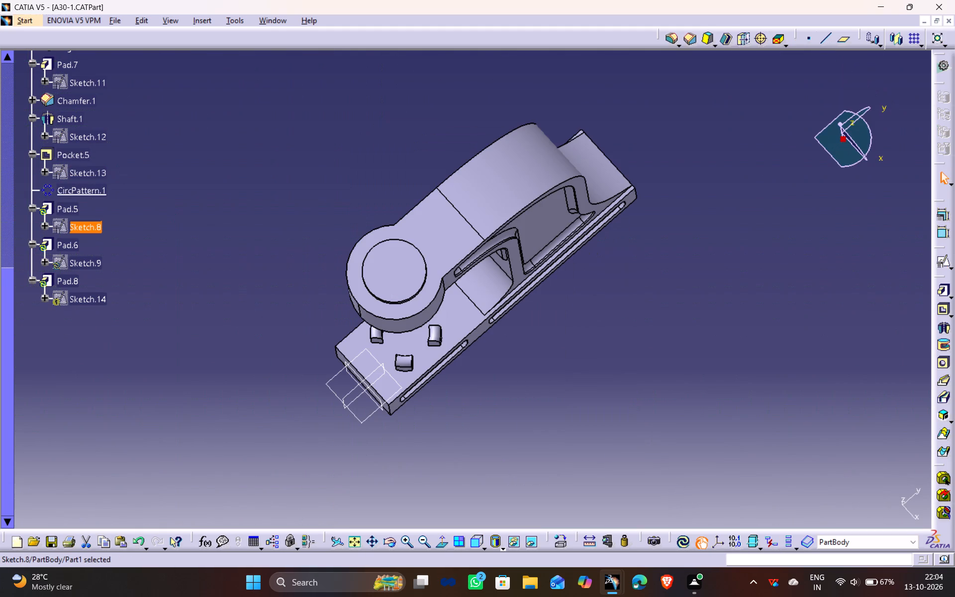
Delete Pocket.5 and CircPattern.1 together with their aggregated elements.
{"action": "scroll", "coordinate": [136, 164], "scroll_direction": "down", "scroll_amount": 1}
{"action": "left_click", "coordinate": [74, 104], "text": "ctrl"}
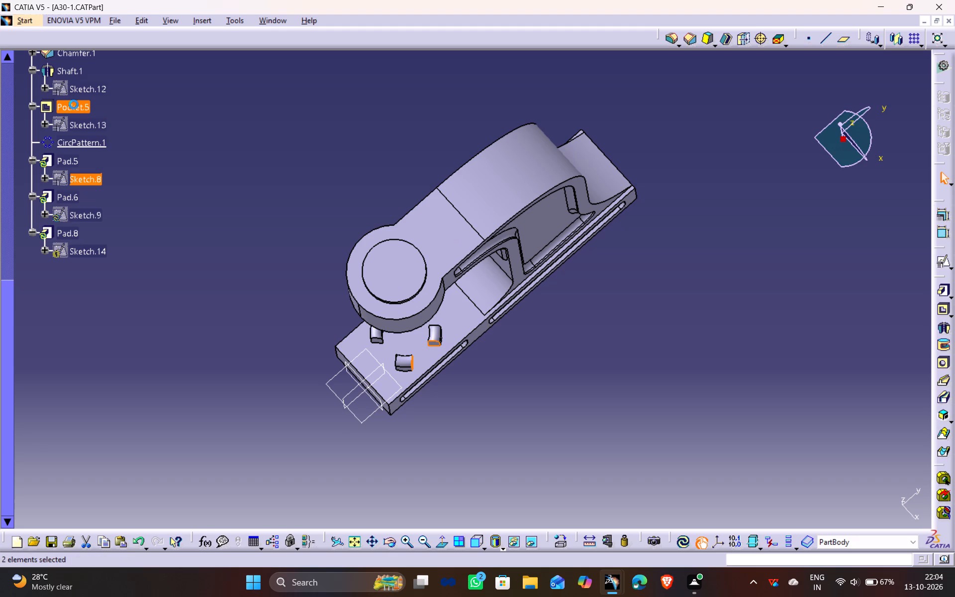
{"action": "left_click", "coordinate": [77, 145], "text": "ctrl"}
{"action": "key", "text": "Delete"}
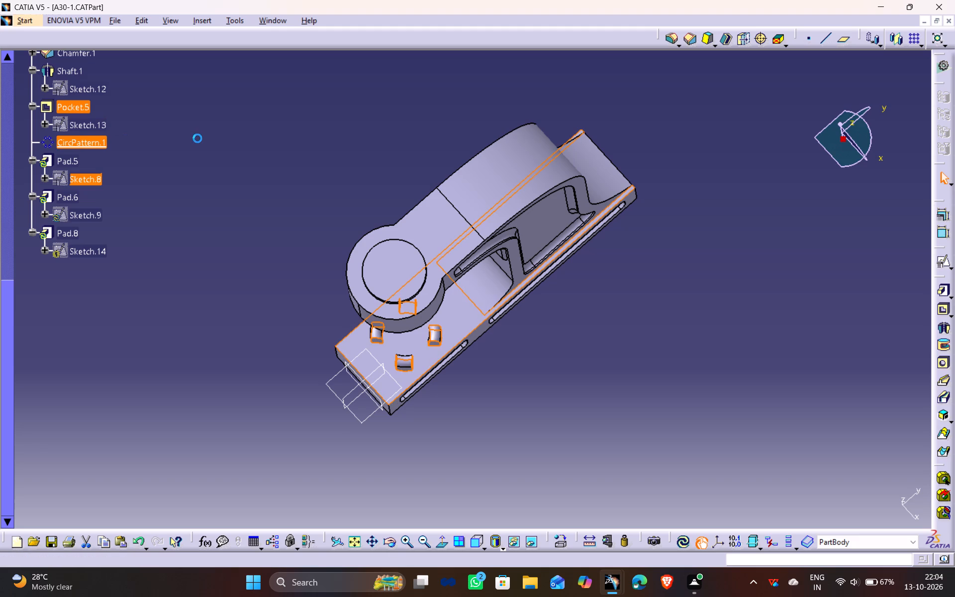
{"action": "left_click", "coordinate": [557, 312]}
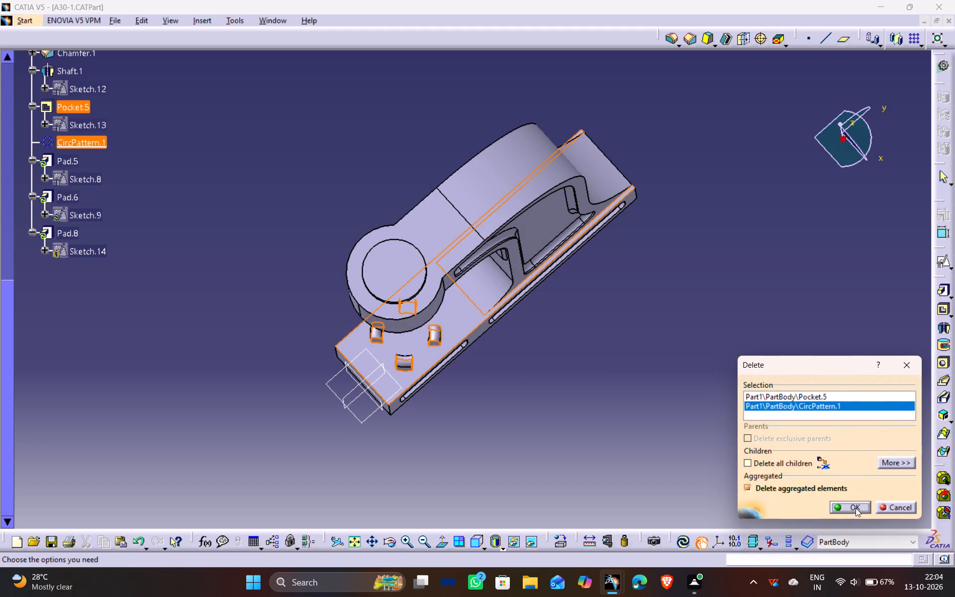
{"action": "left_click", "coordinate": [855, 508]}
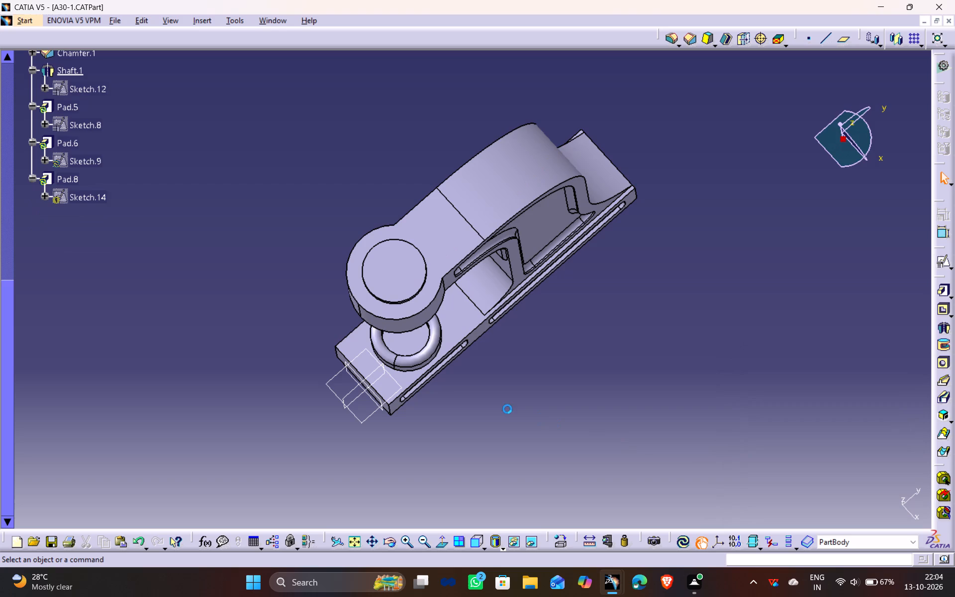
Open Sketch.9 under Pad.6 and Sketch.14 under Pad.8, and examine their arm profiles and constraints against the bracket.
{"action": "middle_click_drag", "start_coordinate": [486, 389], "coordinate": [451, 339]}
{"action": "left_click_drag", "start_coordinate": [486, 389], "coordinate": [461, 349]}
{"action": "scroll", "coordinate": [484, 386], "scroll_direction": "down", "scroll_amount": 1}
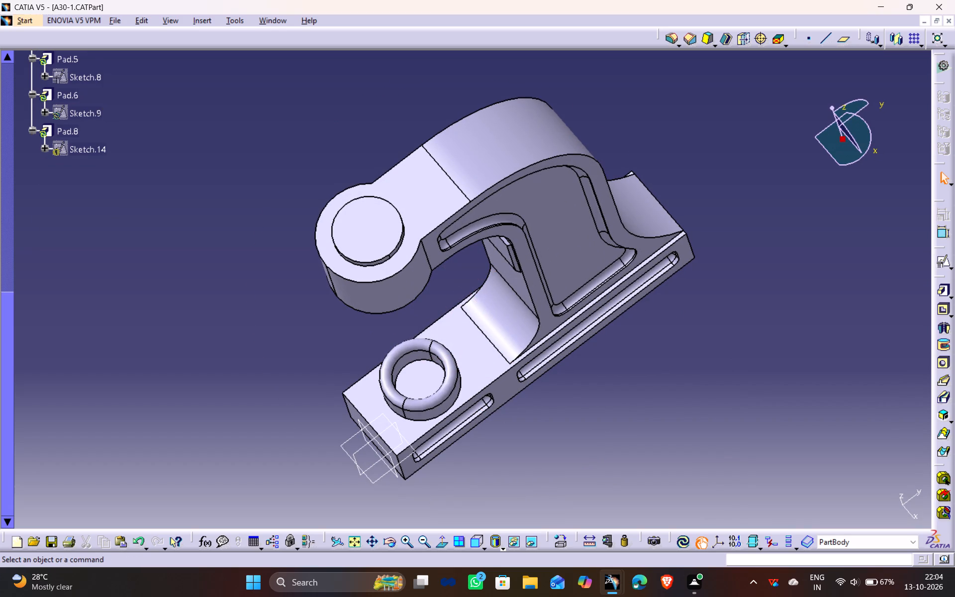
{"action": "left_click", "coordinate": [60, 94]}
{"action": "double_click", "coordinate": [73, 113]}
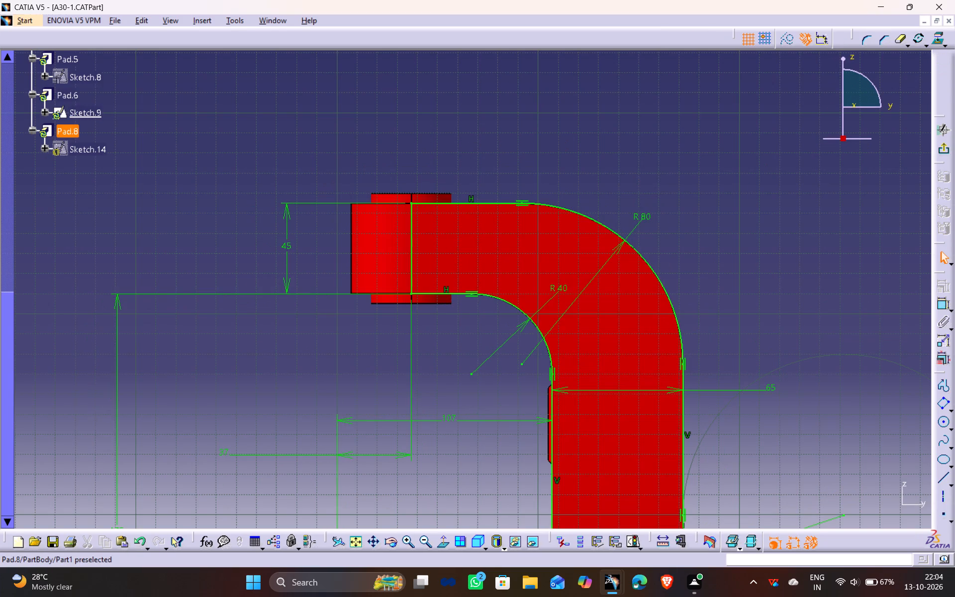
{"action": "double_click", "coordinate": [78, 146]}
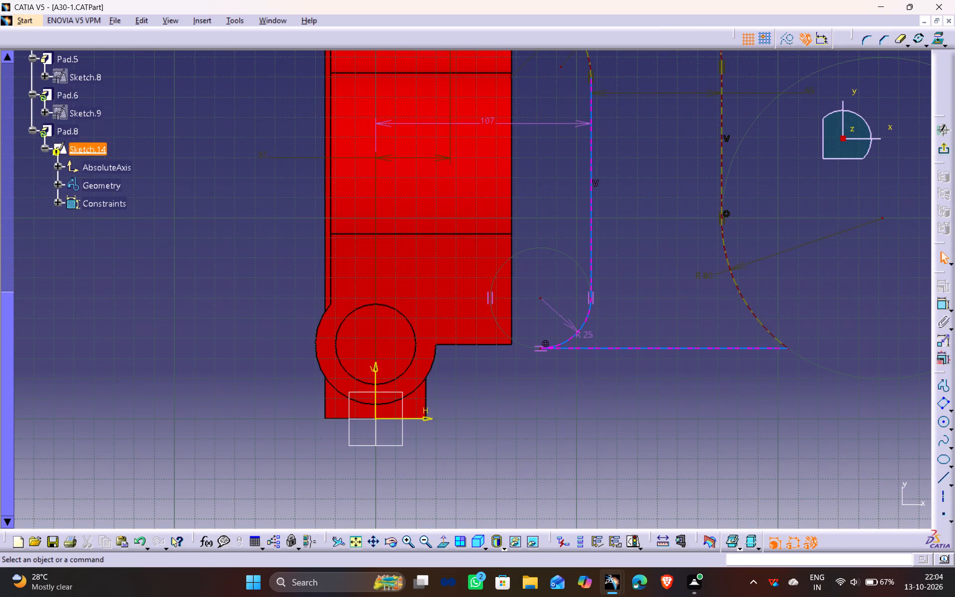
{"action": "middle_click_drag", "start_coordinate": [321, 135], "coordinate": [256, 295]}
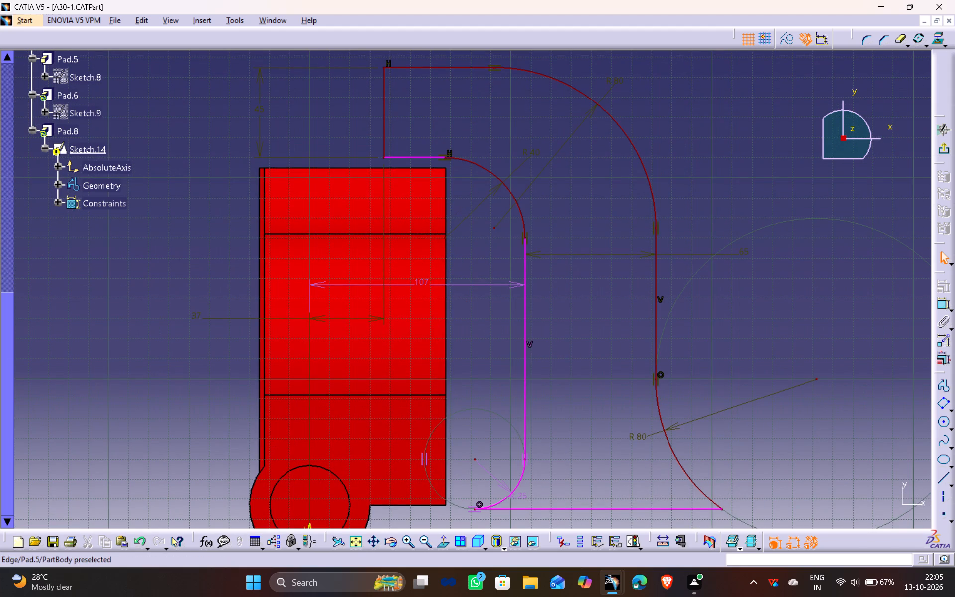
{"action": "middle_click_drag", "start_coordinate": [367, 130], "coordinate": [375, 208], "text": "ctrl"}
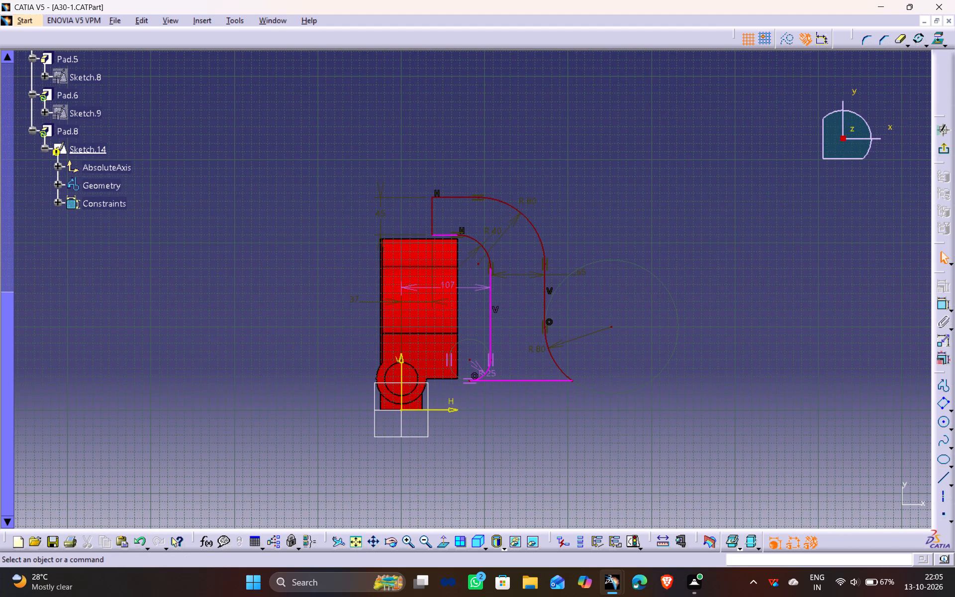
{"action": "scroll", "coordinate": [64, 105], "scroll_direction": "up", "scroll_amount": 1}
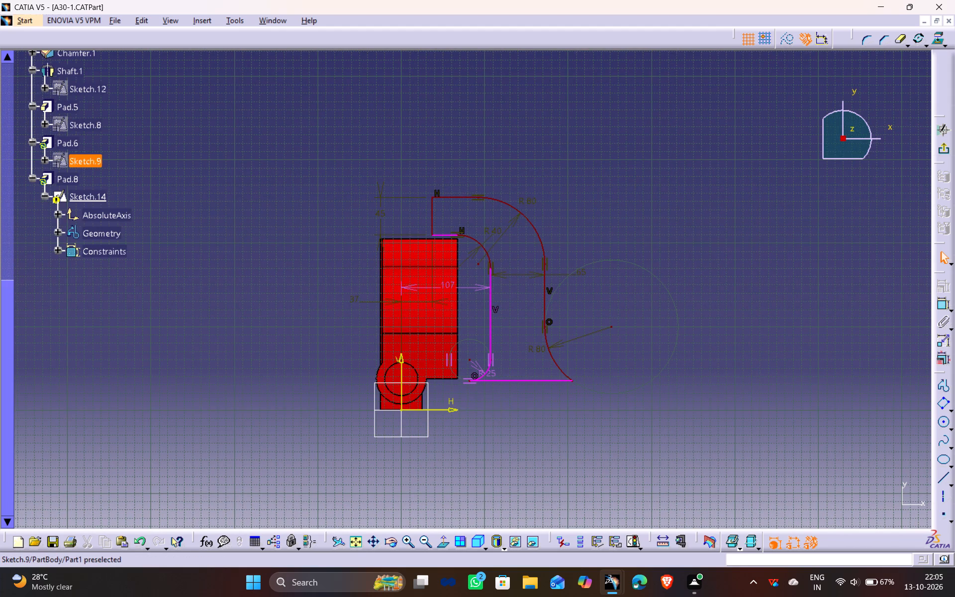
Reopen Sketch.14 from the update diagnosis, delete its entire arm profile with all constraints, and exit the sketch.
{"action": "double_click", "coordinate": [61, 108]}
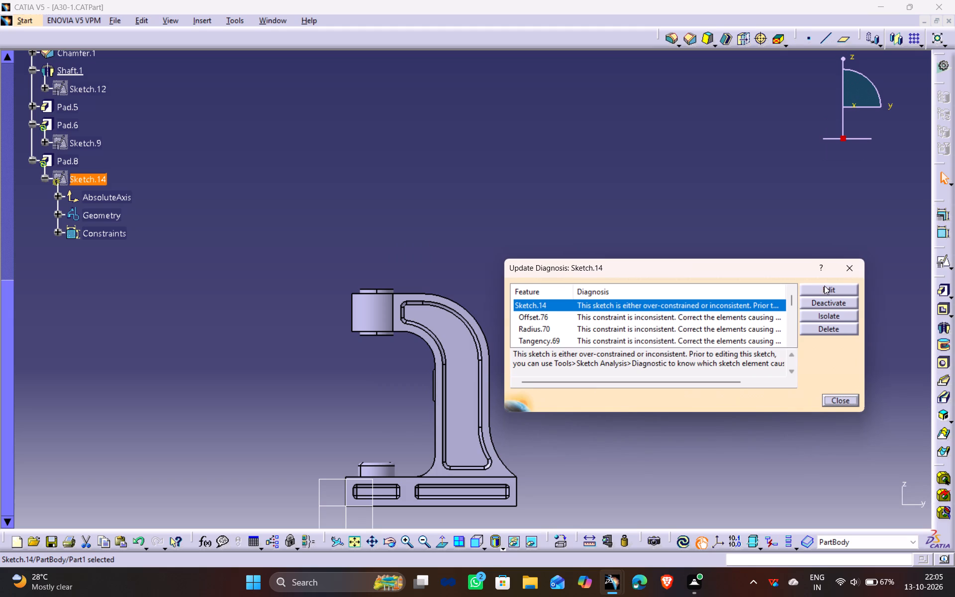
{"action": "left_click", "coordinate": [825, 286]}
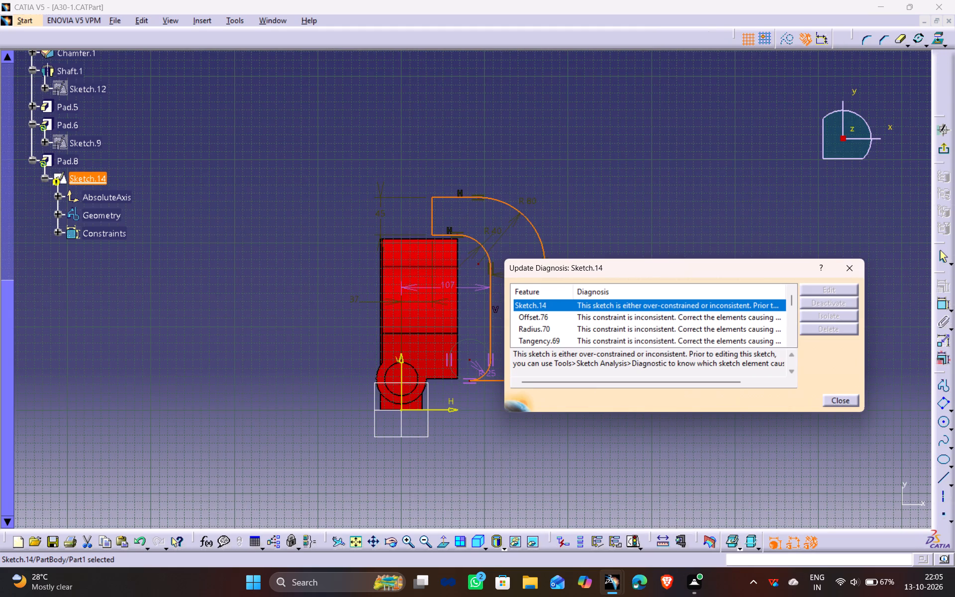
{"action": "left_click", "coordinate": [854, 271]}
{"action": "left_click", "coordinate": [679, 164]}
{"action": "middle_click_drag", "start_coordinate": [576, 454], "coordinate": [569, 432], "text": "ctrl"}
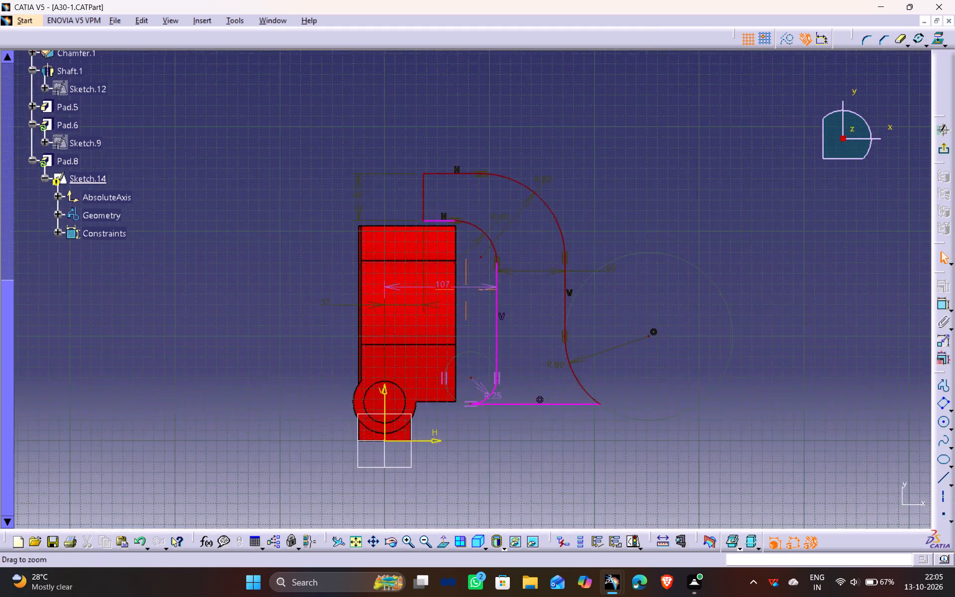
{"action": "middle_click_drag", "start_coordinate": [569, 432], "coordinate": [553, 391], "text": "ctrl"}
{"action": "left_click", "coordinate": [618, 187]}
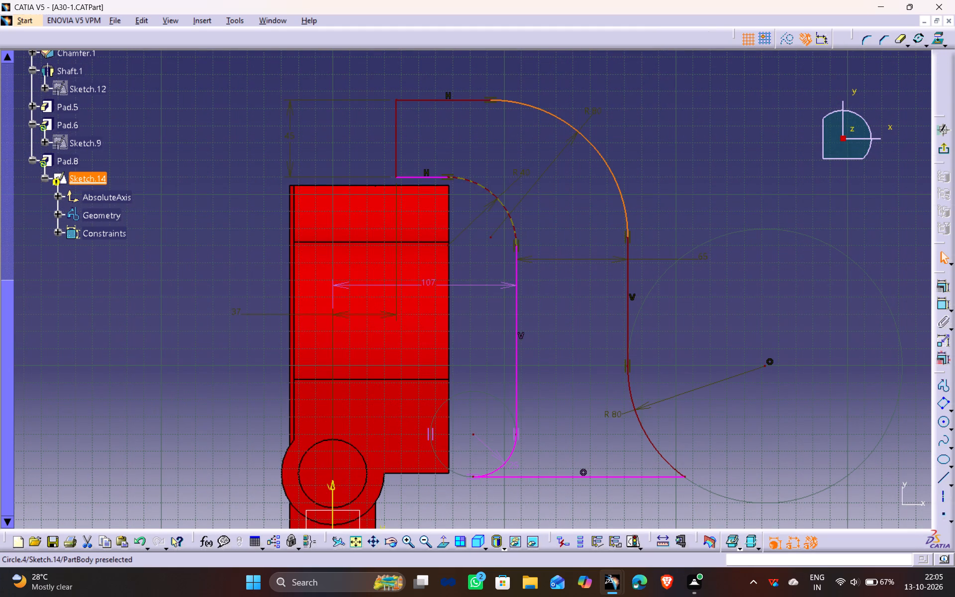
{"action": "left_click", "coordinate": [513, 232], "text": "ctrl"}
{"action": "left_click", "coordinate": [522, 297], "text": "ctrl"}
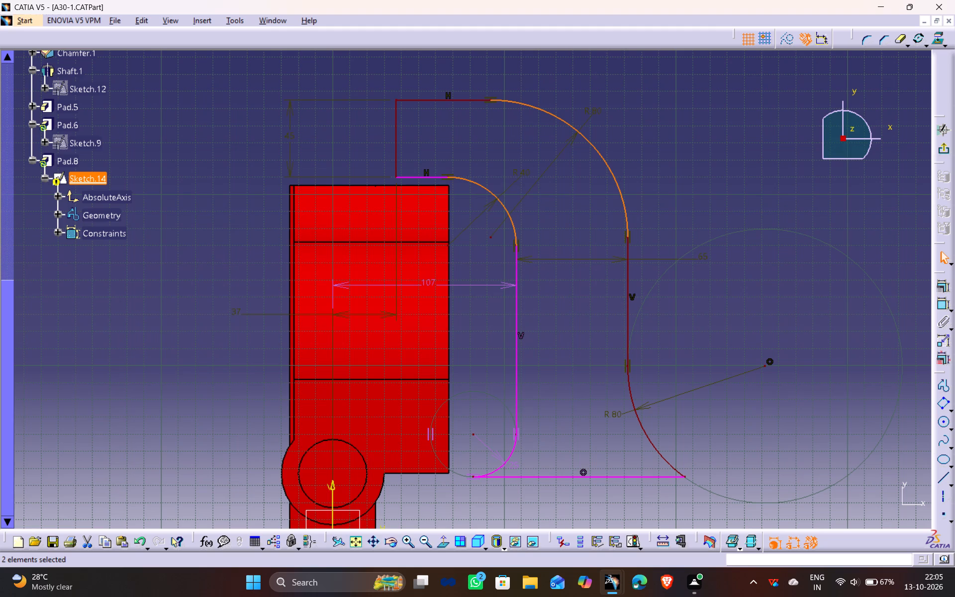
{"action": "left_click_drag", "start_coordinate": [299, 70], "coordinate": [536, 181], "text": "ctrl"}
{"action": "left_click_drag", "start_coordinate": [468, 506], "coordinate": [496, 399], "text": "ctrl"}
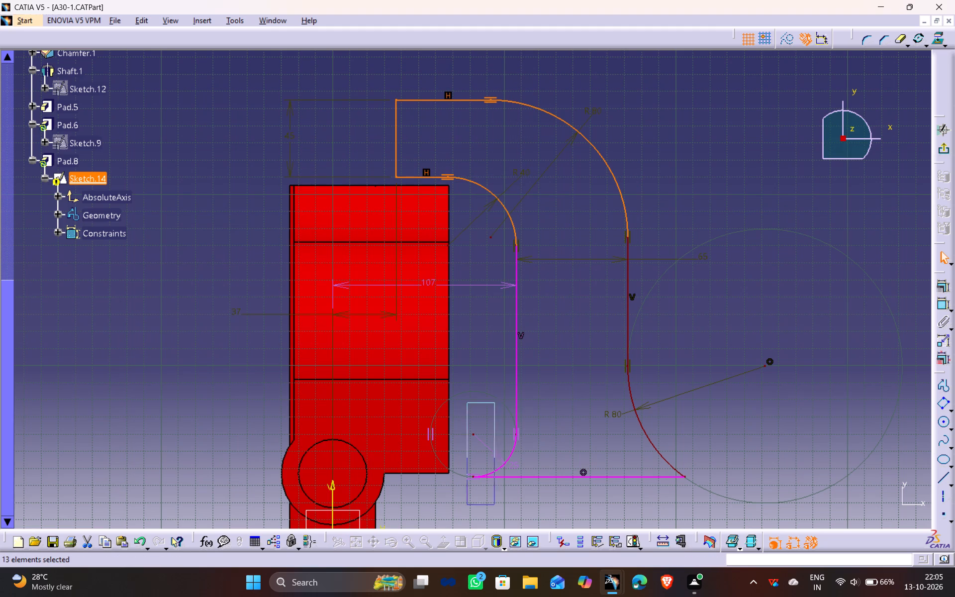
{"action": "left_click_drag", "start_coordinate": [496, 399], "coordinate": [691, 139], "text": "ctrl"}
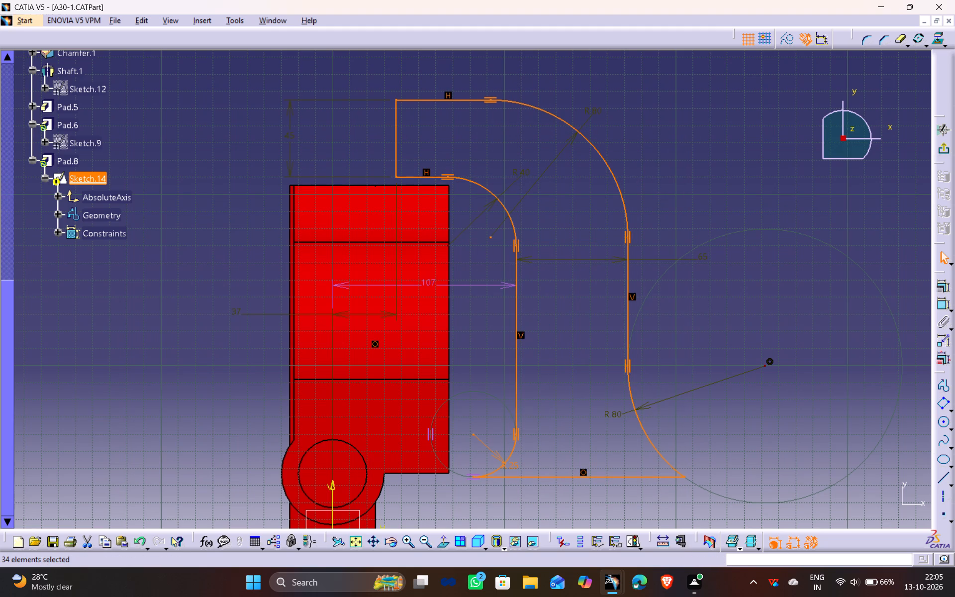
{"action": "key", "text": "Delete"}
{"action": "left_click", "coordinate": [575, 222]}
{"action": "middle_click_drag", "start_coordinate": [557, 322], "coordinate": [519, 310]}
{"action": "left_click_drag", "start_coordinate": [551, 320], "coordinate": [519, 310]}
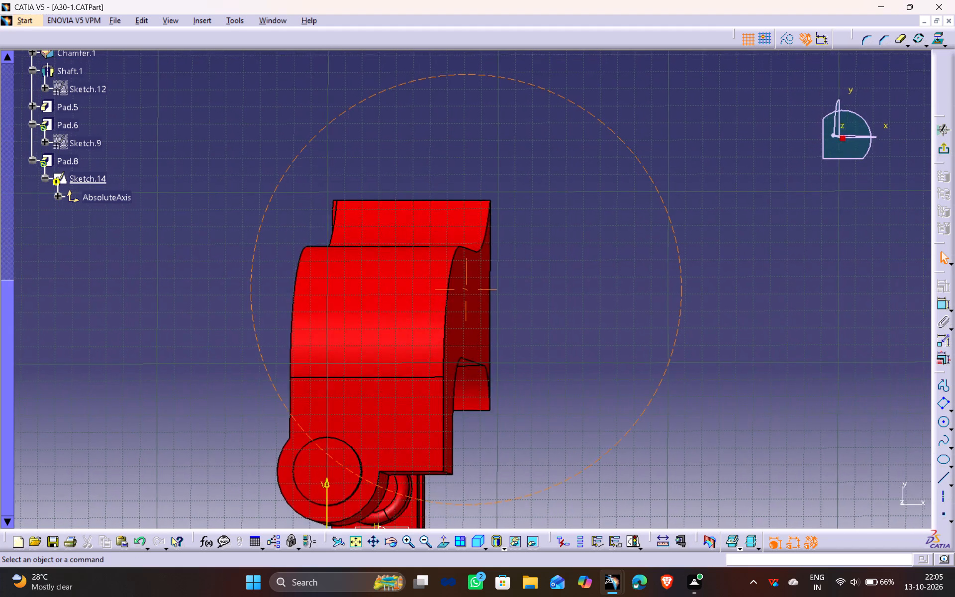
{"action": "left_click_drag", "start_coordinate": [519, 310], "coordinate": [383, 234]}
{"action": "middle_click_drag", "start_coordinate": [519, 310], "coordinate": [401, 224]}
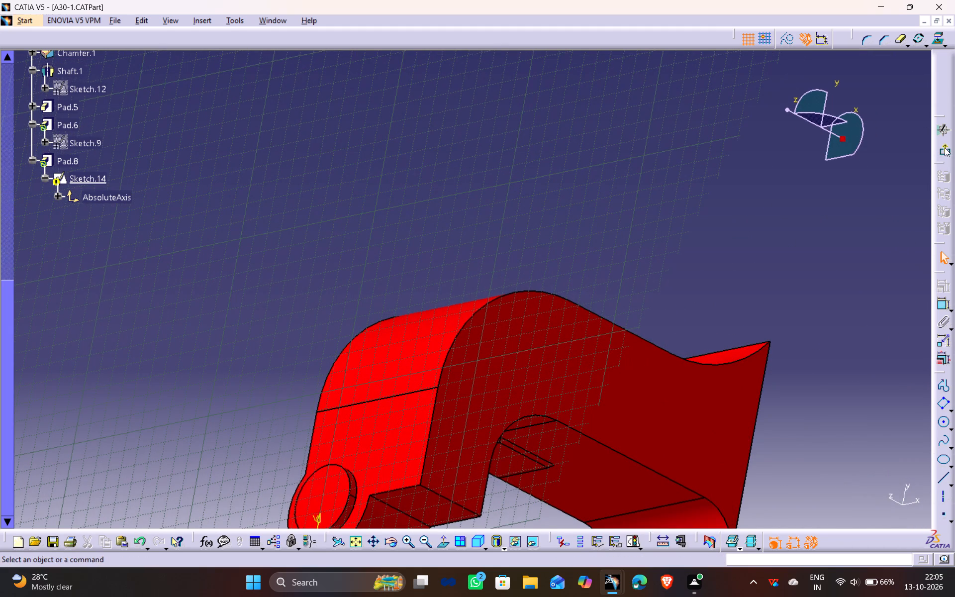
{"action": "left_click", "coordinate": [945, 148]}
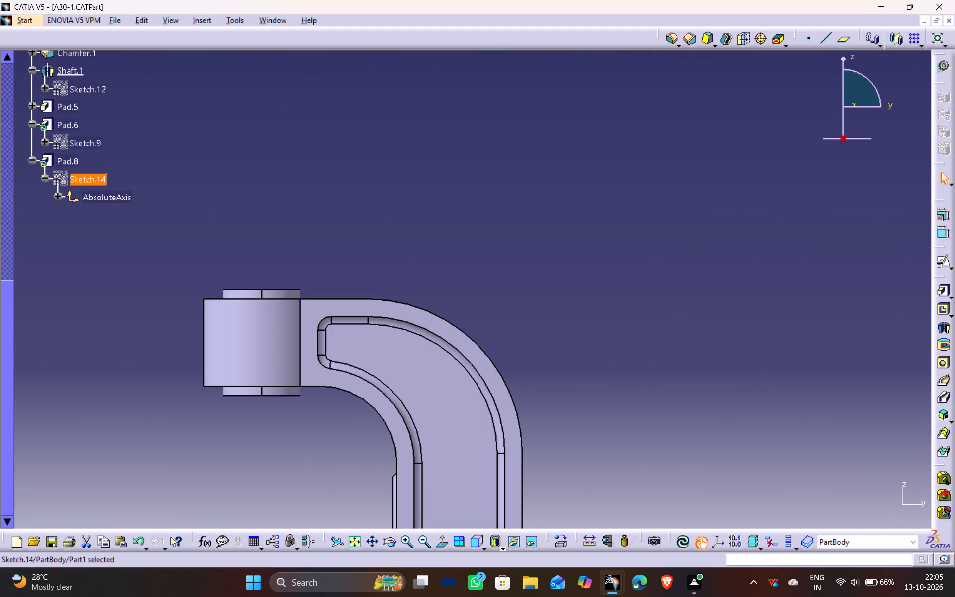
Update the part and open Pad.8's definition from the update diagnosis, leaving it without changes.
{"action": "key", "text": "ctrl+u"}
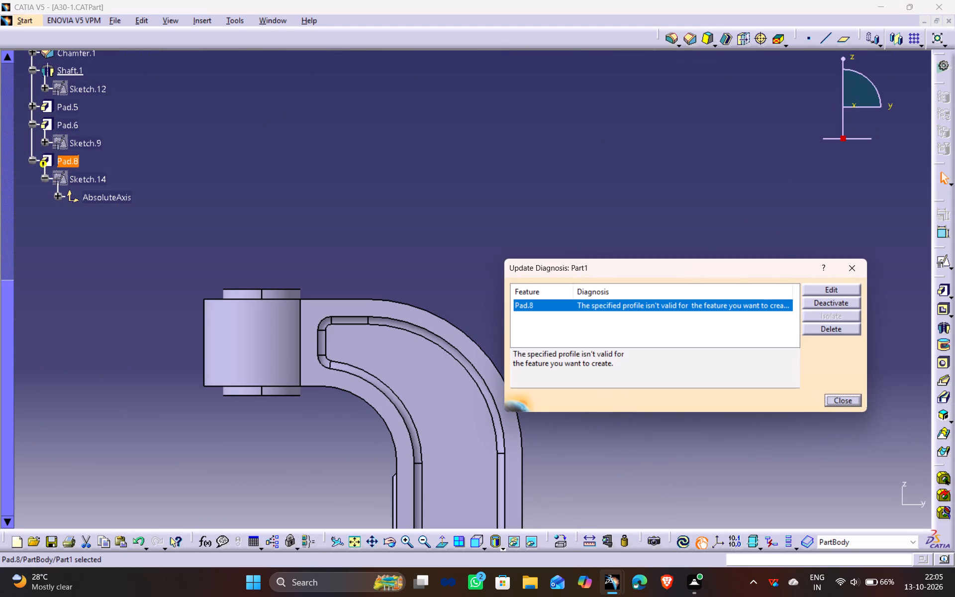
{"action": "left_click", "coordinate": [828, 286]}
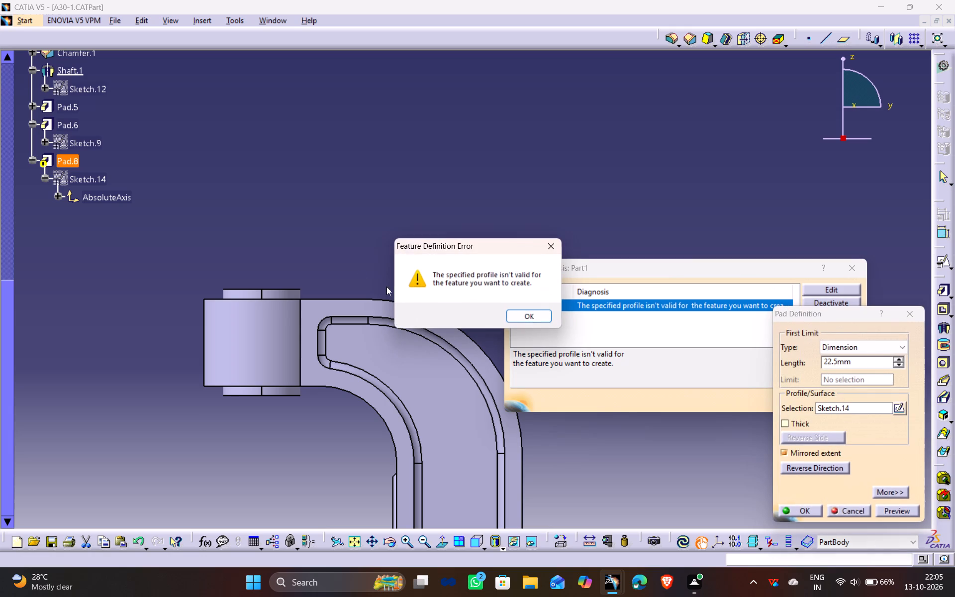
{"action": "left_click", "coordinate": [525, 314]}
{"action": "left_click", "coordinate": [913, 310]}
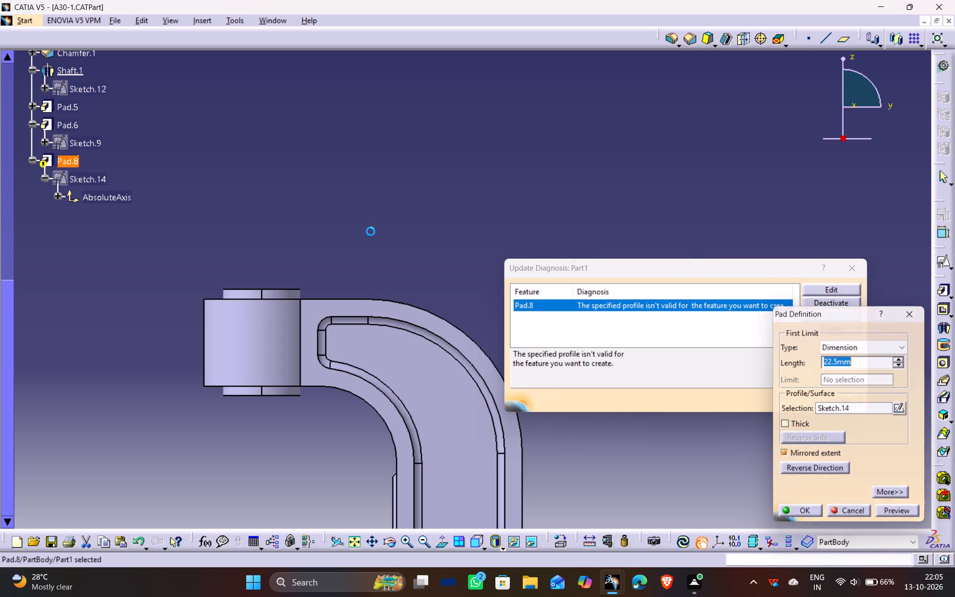
Delete Pad.8 together with its aggregated elements.
{"action": "left_click", "coordinate": [74, 164]}
{"action": "key", "text": "Delete"}
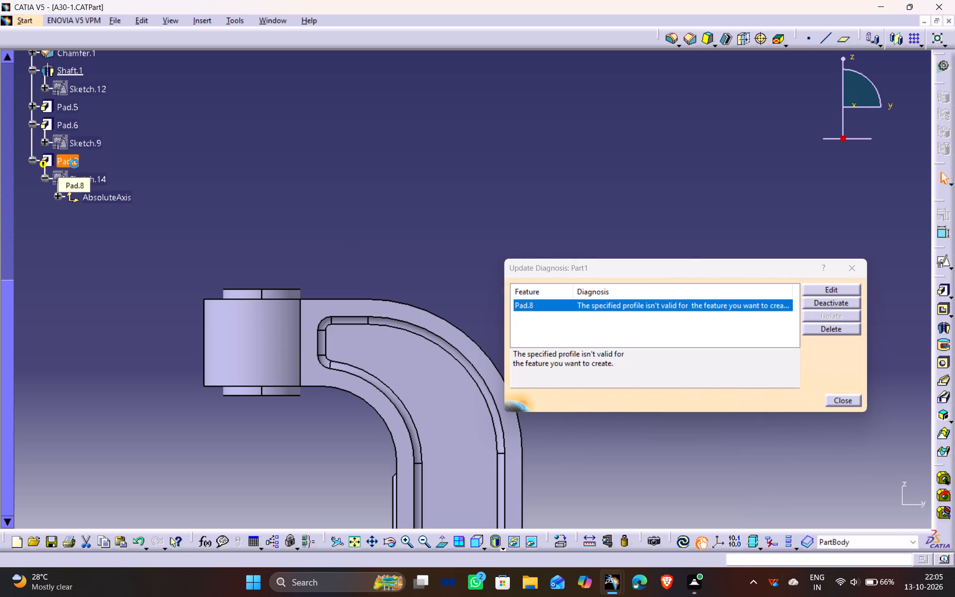
{"action": "left_click", "coordinate": [75, 164]}
{"action": "left_click", "coordinate": [915, 369]}
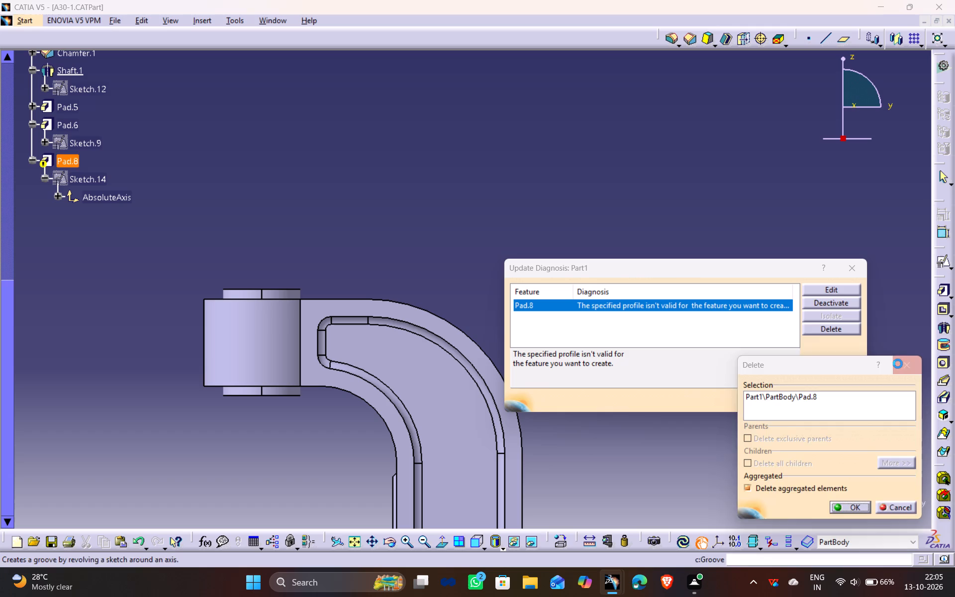
{"action": "left_click", "coordinate": [814, 330]}
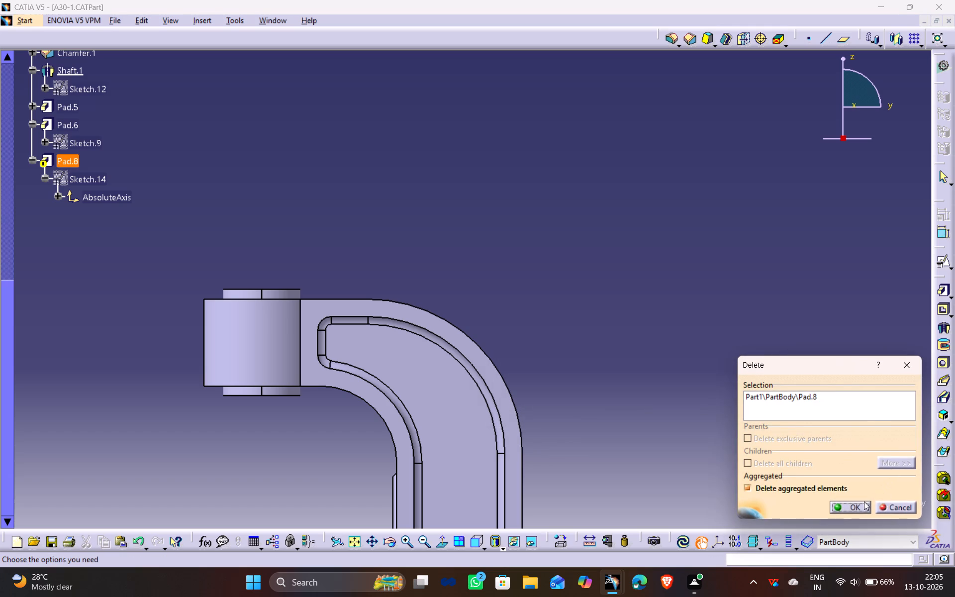
{"action": "left_click", "coordinate": [856, 510]}
Examine the bracket's arm, base and ring from several angles, and check Pad.6 and Pad.5 in the feature tree.
{"action": "scroll", "coordinate": [523, 449], "scroll_direction": "down", "scroll_amount": 1}
{"action": "middle_click_drag", "start_coordinate": [523, 448], "coordinate": [698, 168]}
{"action": "middle_click_drag", "start_coordinate": [563, 143], "coordinate": [600, 247]}
{"action": "left_click_drag", "start_coordinate": [565, 151], "coordinate": [614, 245]}
{"action": "scroll", "coordinate": [569, 157], "scroll_direction": "down", "scroll_amount": 1}
{"action": "middle_click_drag", "start_coordinate": [387, 172], "coordinate": [367, 200]}
{"action": "left_click_drag", "start_coordinate": [387, 172], "coordinate": [387, 198]}
{"action": "scroll", "coordinate": [387, 172], "scroll_direction": "down", "scroll_amount": 1}
{"action": "scroll", "coordinate": [150, 231], "scroll_direction": "up", "scroll_amount": 3}
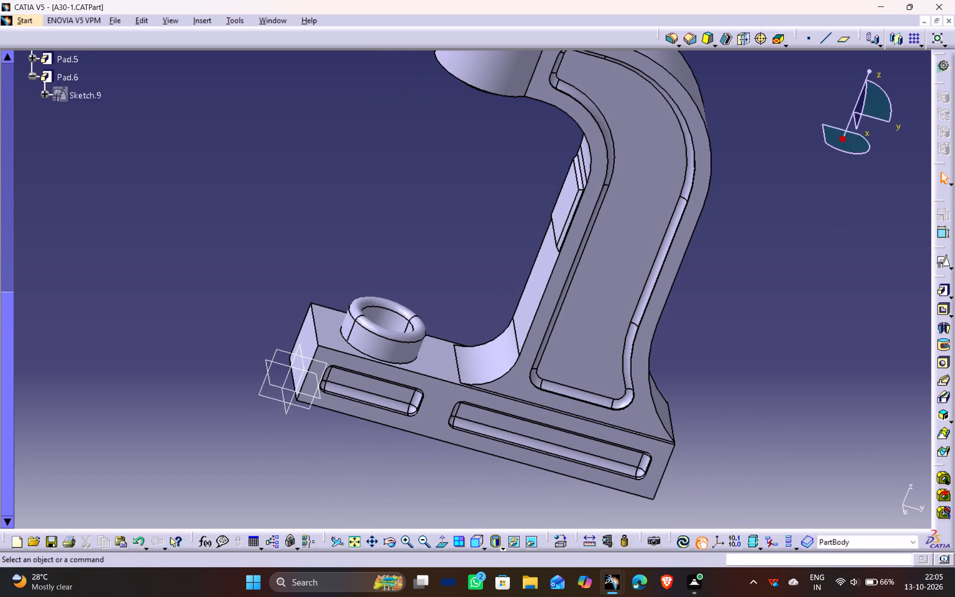
{"action": "scroll", "coordinate": [143, 221], "scroll_direction": "up", "scroll_amount": 2}
{"action": "left_click", "coordinate": [63, 221]}
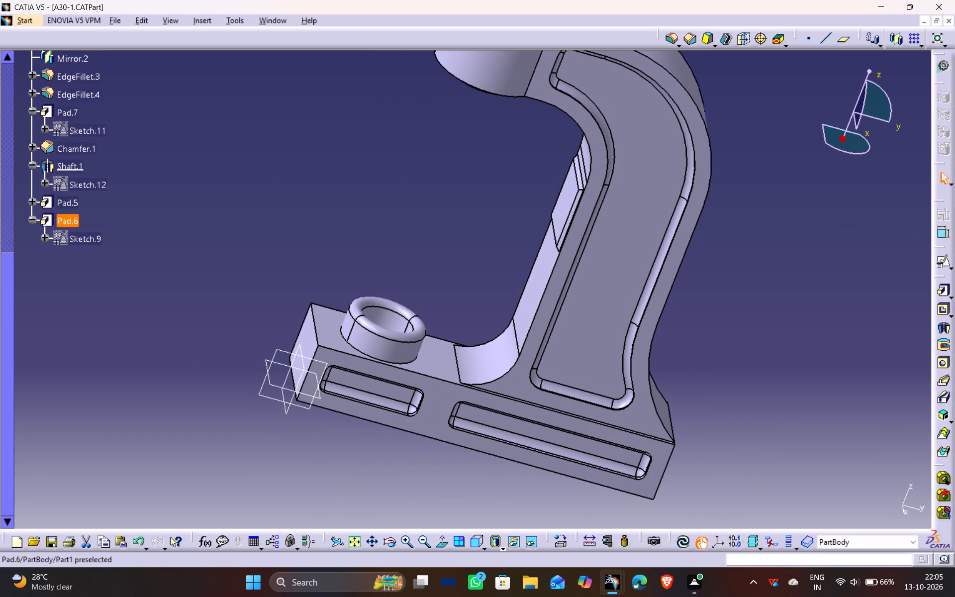
{"action": "left_click", "coordinate": [68, 201]}
{"action": "left_click", "coordinate": [68, 201]}
{"action": "middle_click_drag", "start_coordinate": [286, 136], "coordinate": [276, 190]}
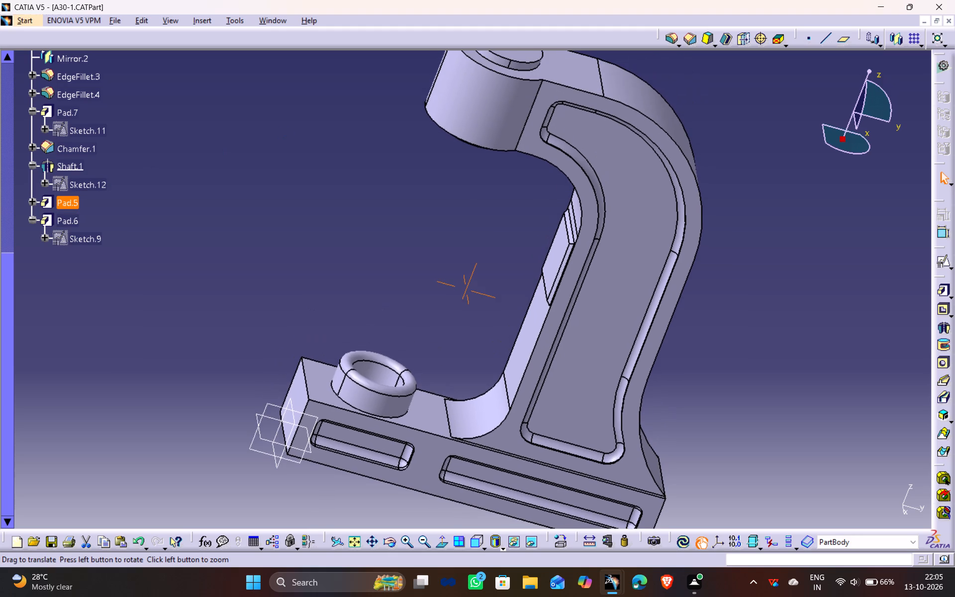
{"action": "middle_click_drag", "start_coordinate": [276, 190], "coordinate": [276, 192]}
Delete Shaft.1, the ring on the base, together with its aggregated elements.
{"action": "left_click", "coordinate": [65, 164]}
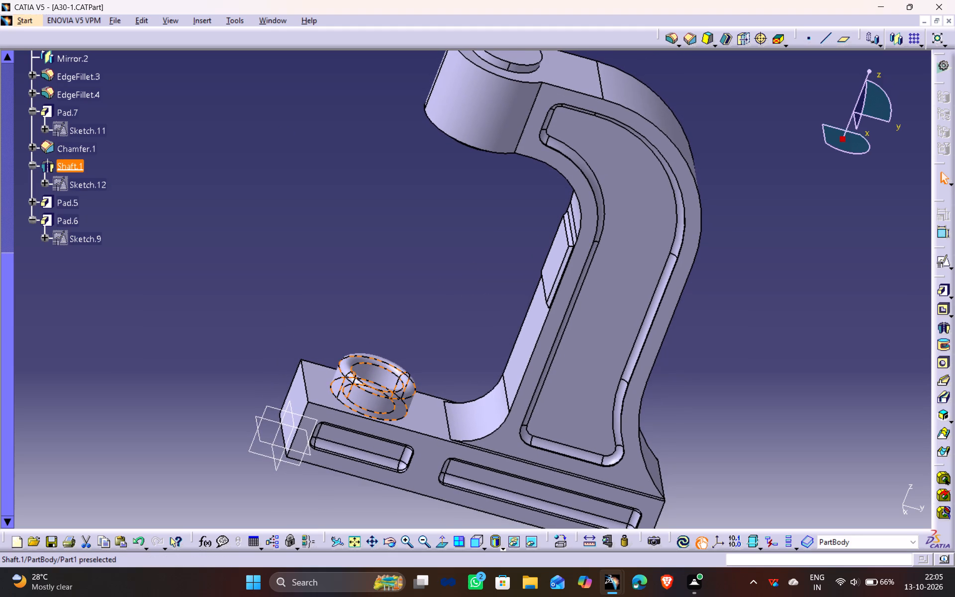
{"action": "key", "text": "Delete"}
{"action": "key", "text": "Delete"}
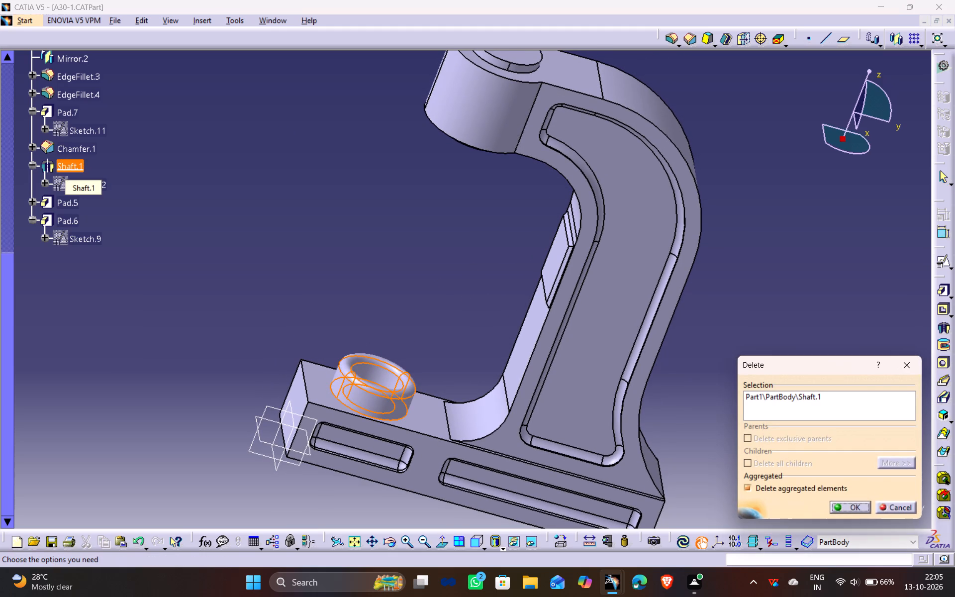
{"action": "left_click", "coordinate": [857, 508]}
Open Sketch.8 under Pad.5 and examine its arm profile, dimensions and the earlier features in the tree.
{"action": "left_click", "coordinate": [436, 330]}
{"action": "middle_click_drag", "start_coordinate": [449, 265], "coordinate": [436, 334]}
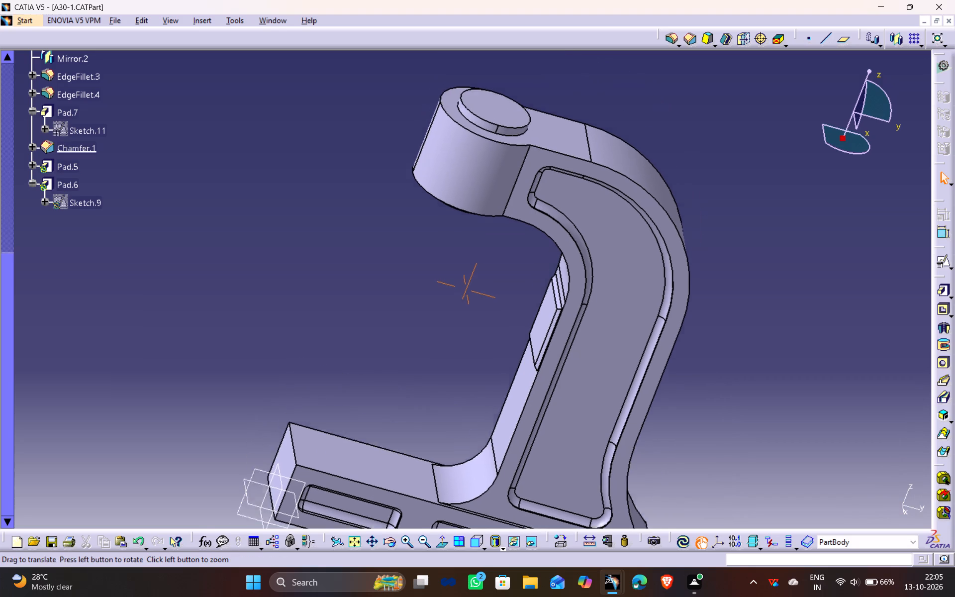
{"action": "middle_click_drag", "start_coordinate": [436, 334], "coordinate": [275, 358]}
{"action": "left_click", "coordinate": [31, 162]}
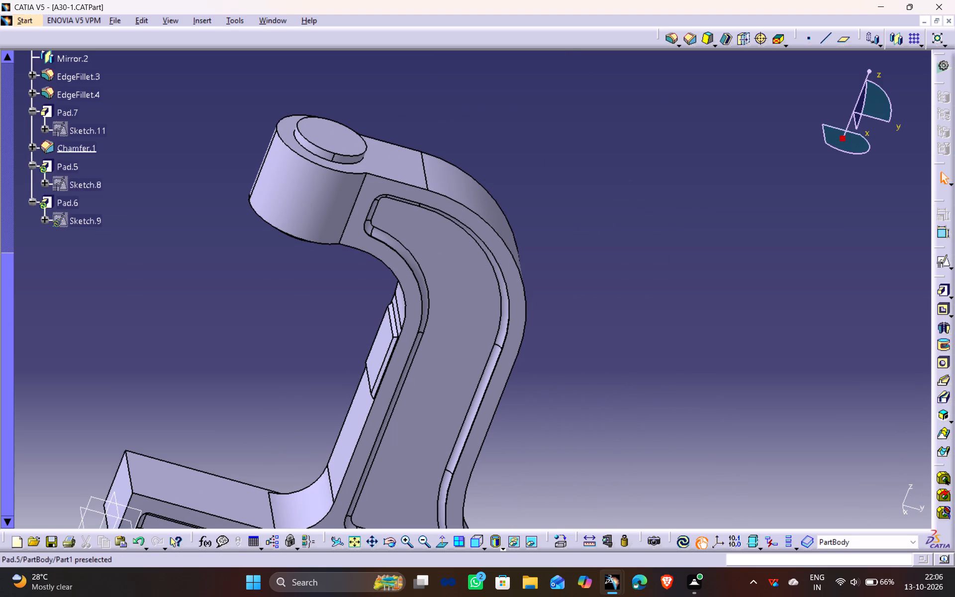
{"action": "double_click", "coordinate": [88, 183]}
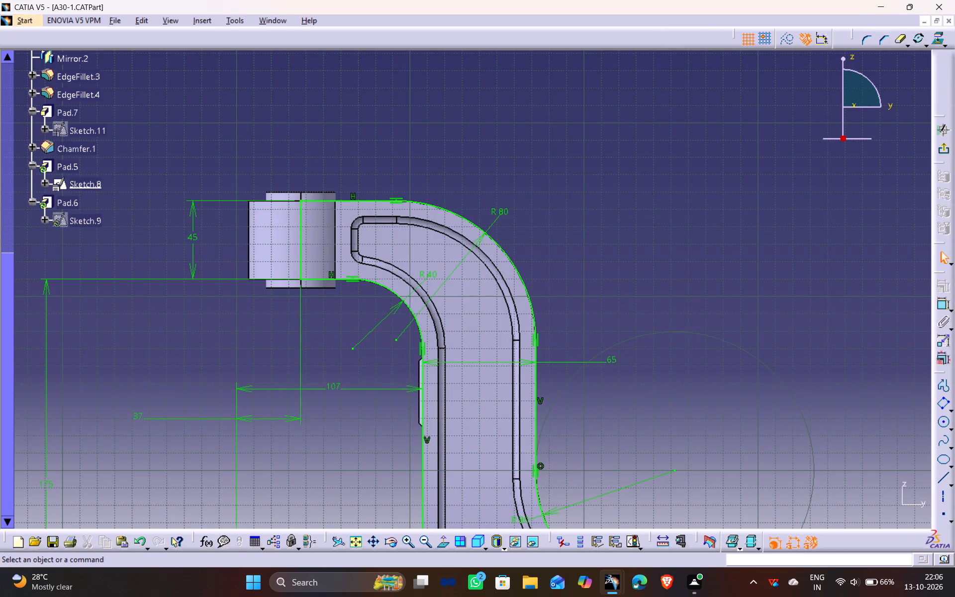
{"action": "middle_click_drag", "start_coordinate": [353, 437], "coordinate": [381, 327]}
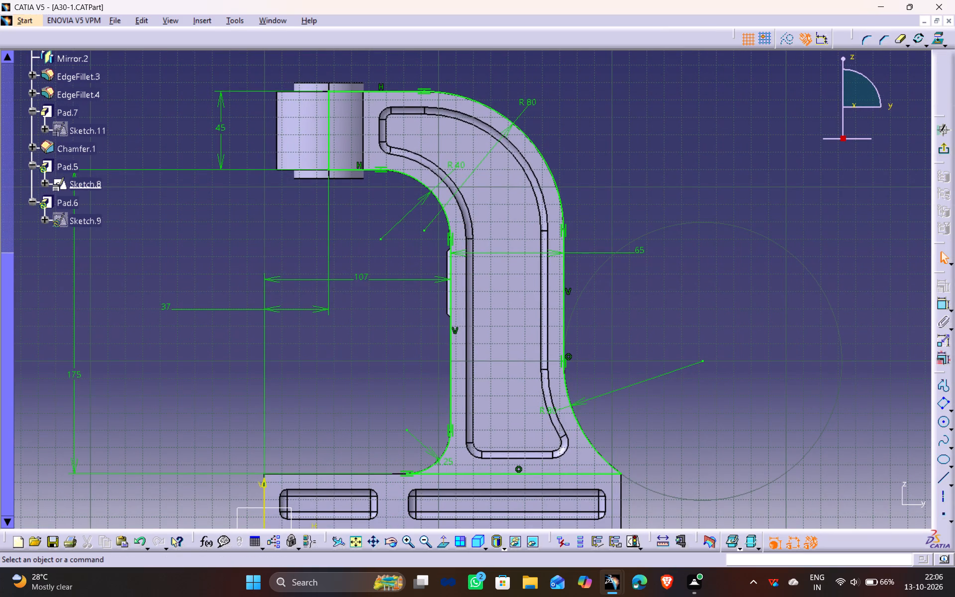
{"action": "scroll", "coordinate": [84, 147], "scroll_direction": "up", "scroll_amount": 3}
{"action": "scroll", "coordinate": [72, 49], "scroll_direction": "up", "scroll_amount": 2}
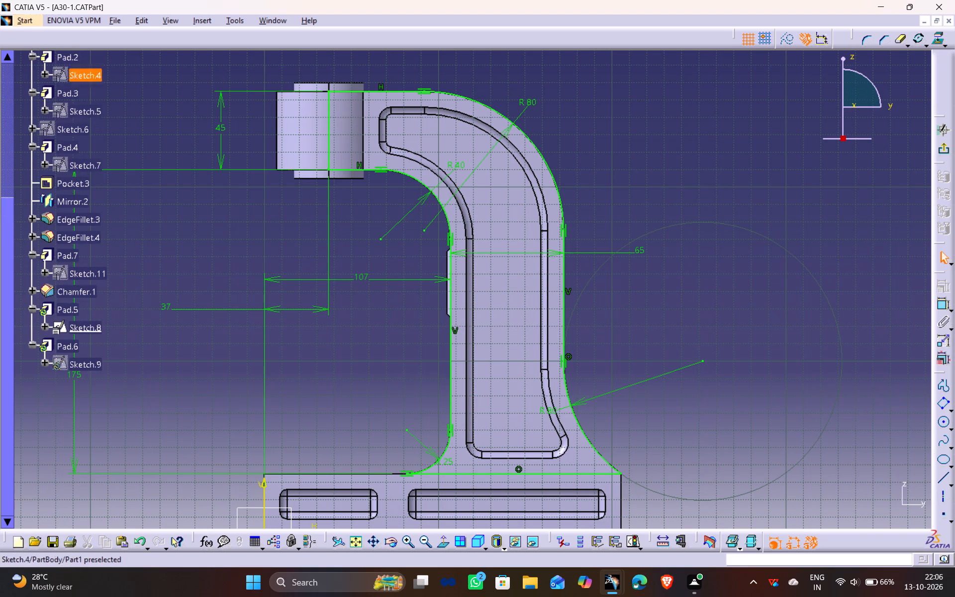
{"action": "scroll", "coordinate": [63, 167], "scroll_direction": "up", "scroll_amount": 6}
Open Sketch.9 under Pad.6, examine its arm profile and dimensions, and leave the sketch.
{"action": "scroll", "coordinate": [63, 172], "scroll_direction": "down", "scroll_amount": 7}
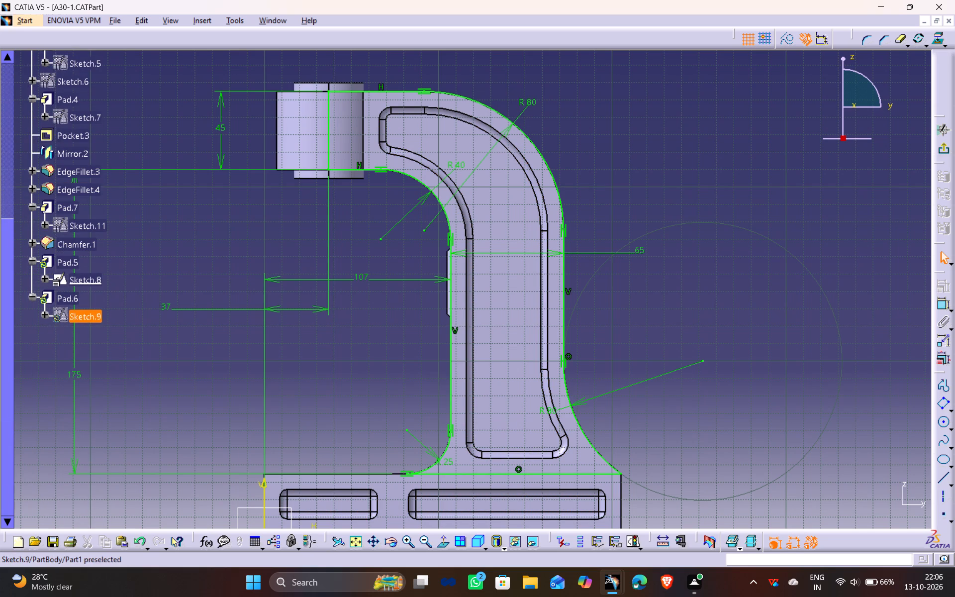
{"action": "triple_click", "coordinate": [76, 315]}
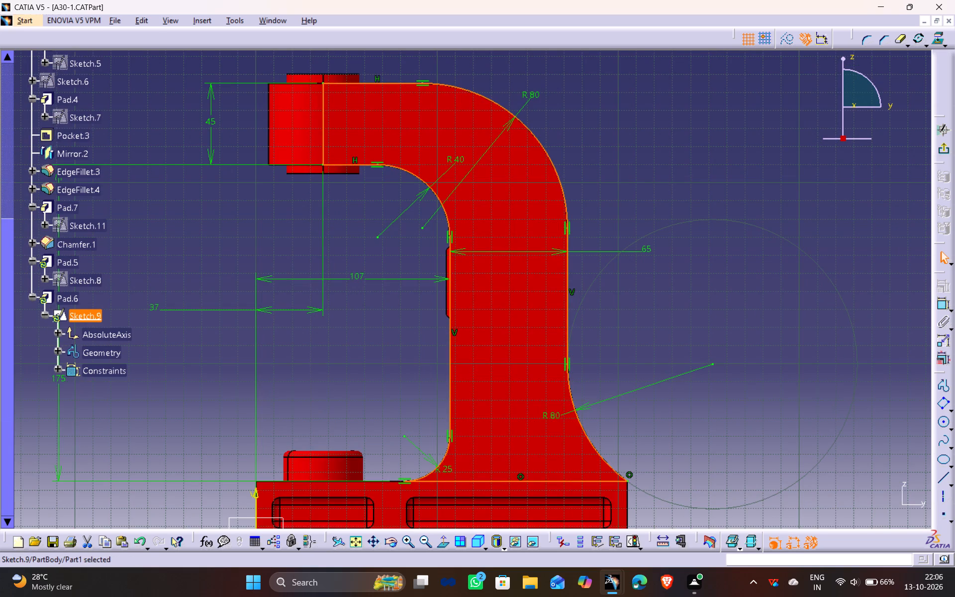
{"action": "left_click", "coordinate": [949, 146]}
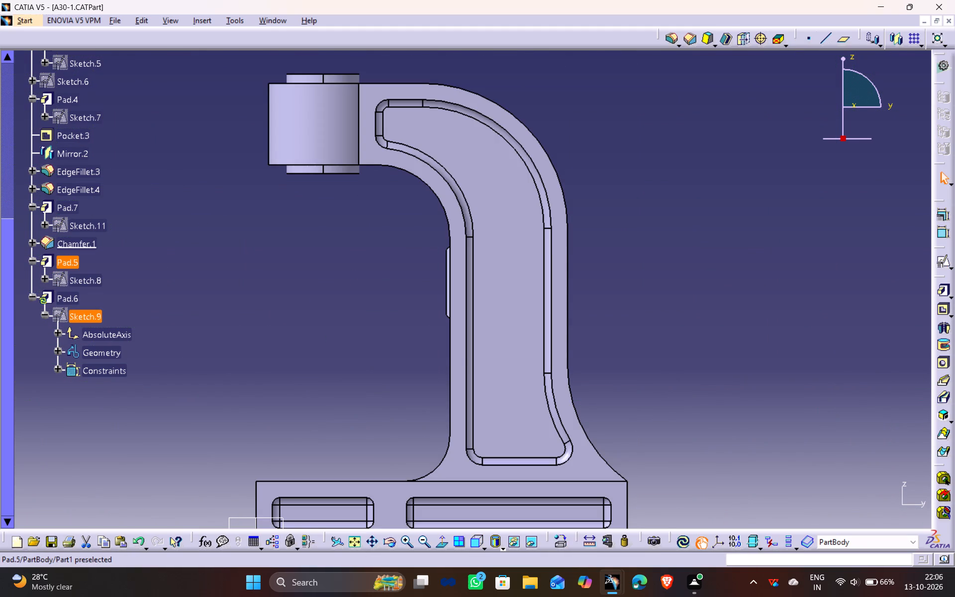
Delete Pad.5 and Pad.6 together with their sketches, and update the part.
{"action": "left_click", "coordinate": [72, 264], "text": "ctrl"}
{"action": "left_click", "coordinate": [67, 296], "text": "ctrl"}
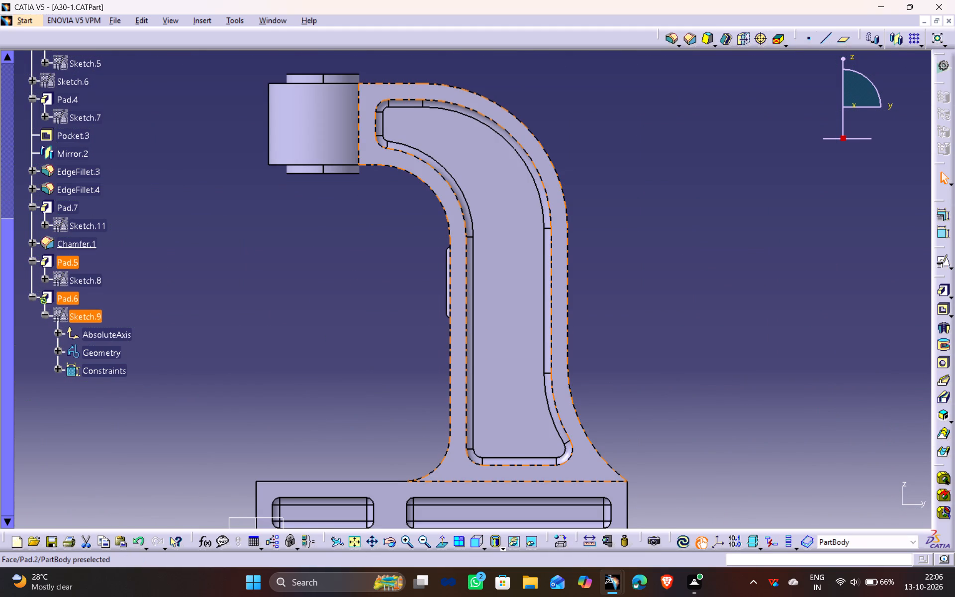
{"action": "key", "text": "Delete"}
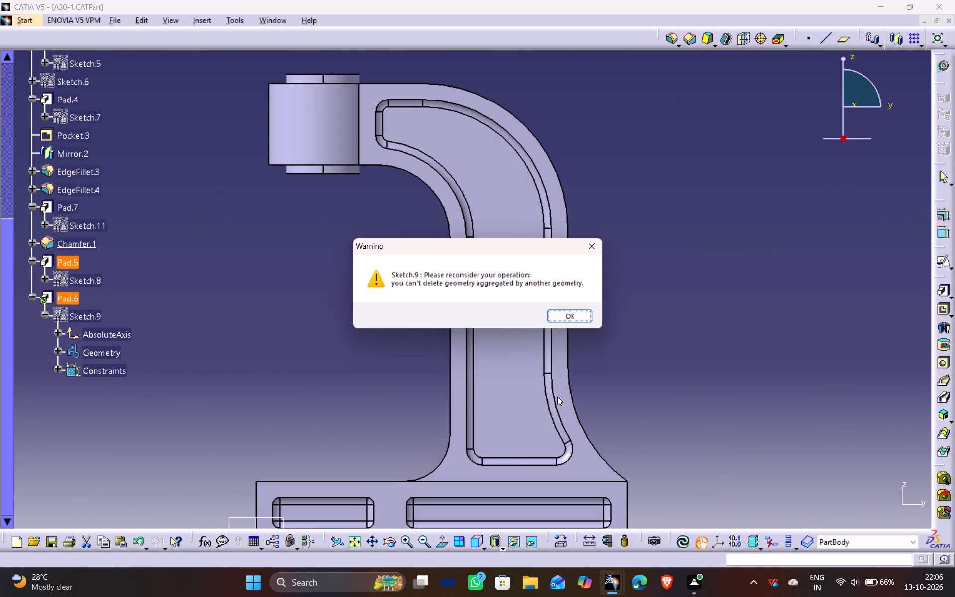
{"action": "left_click", "coordinate": [570, 318]}
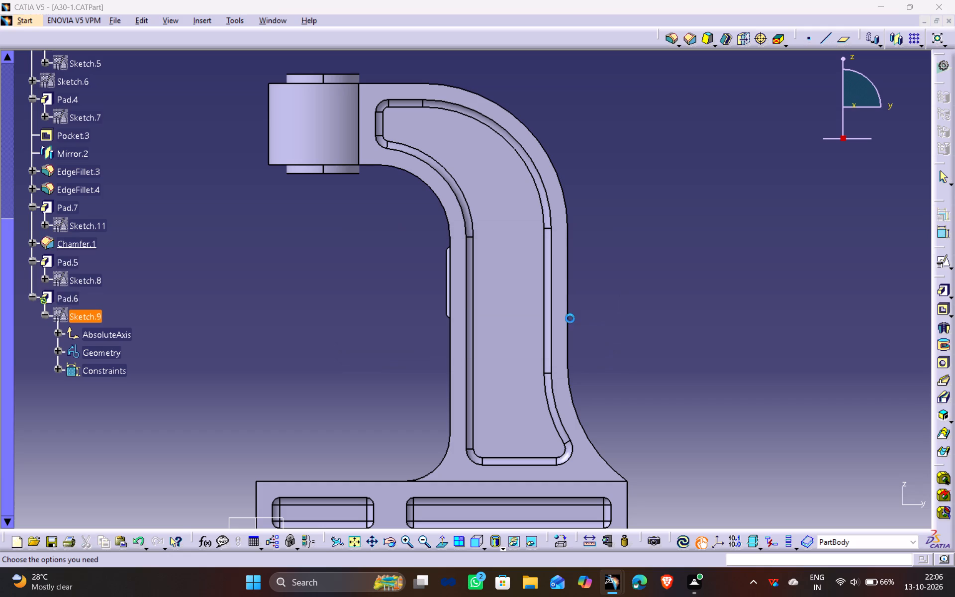
{"action": "left_click", "coordinate": [863, 505]}
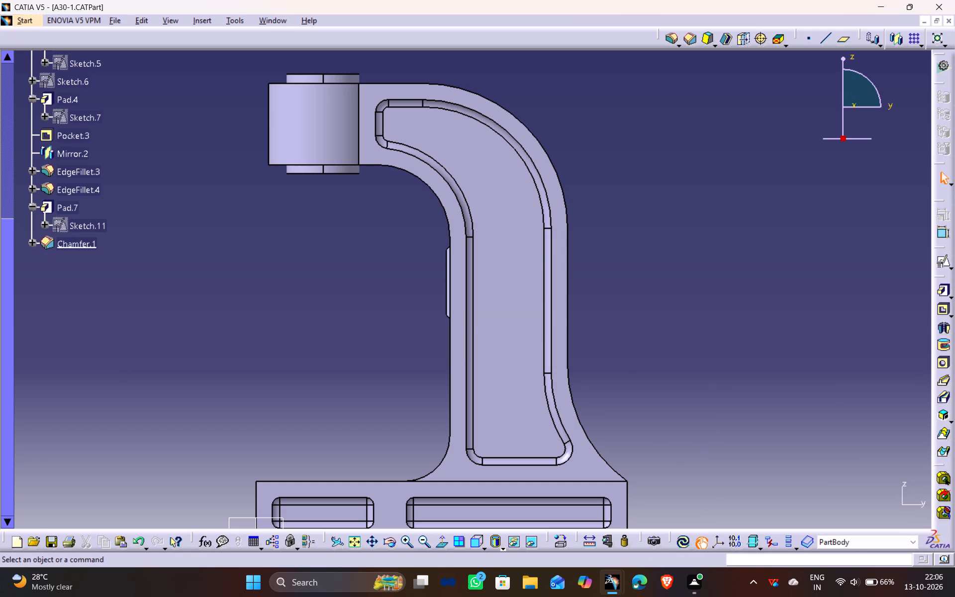
{"action": "middle_click_drag", "start_coordinate": [531, 295], "coordinate": [555, 383]}
{"action": "left_click_drag", "start_coordinate": [531, 295], "coordinate": [558, 383]}
{"action": "scroll", "coordinate": [531, 299], "scroll_direction": "down", "scroll_amount": 1}
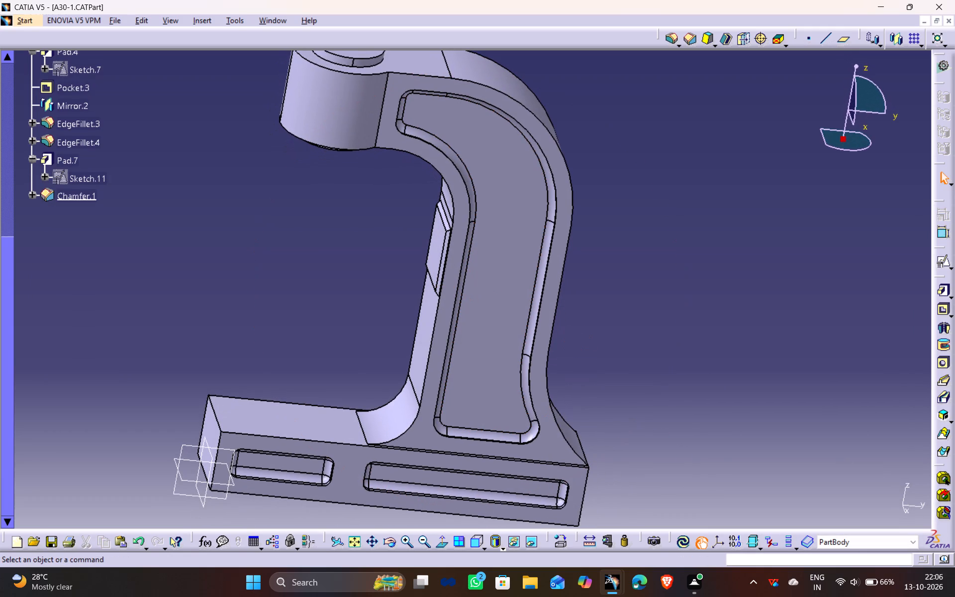
{"action": "key", "text": "ctrl+u"}
{"action": "left_click", "coordinate": [211, 240]}
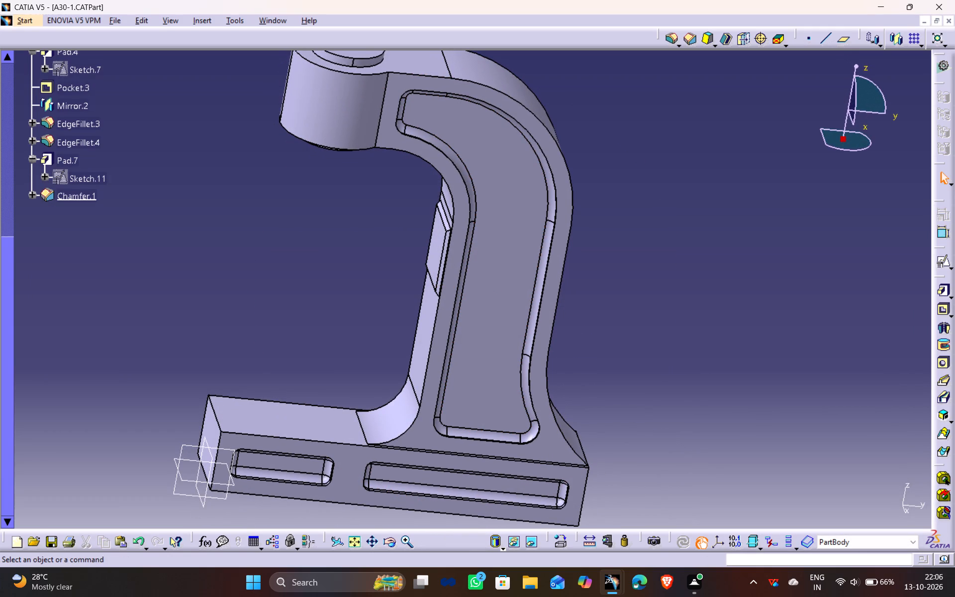
Create a positioned sketch on the top face of the base, Pad.1, with implicit origin and orientation.
{"action": "left_click", "coordinate": [310, 414]}
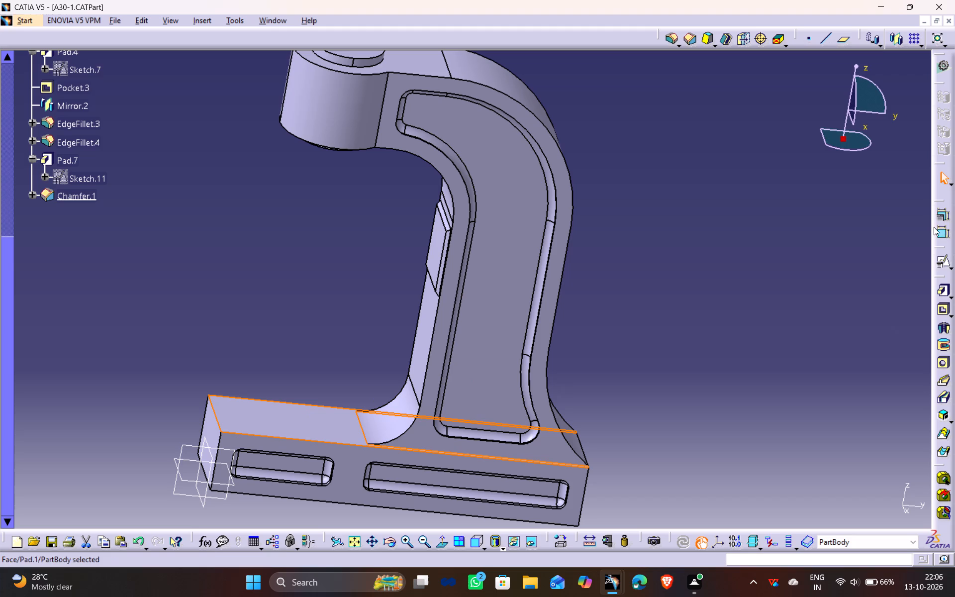
{"action": "left_click", "coordinate": [944, 260]}
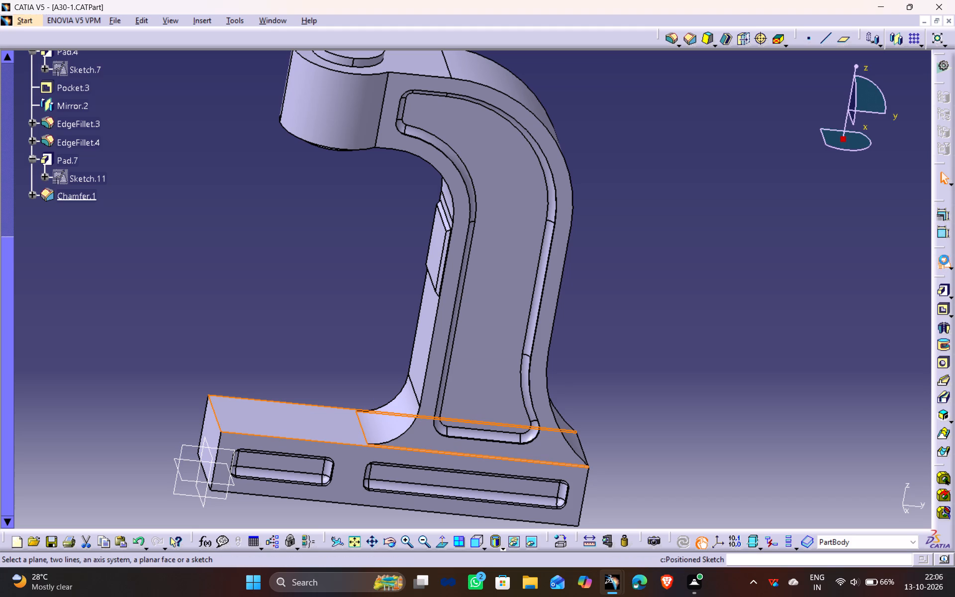
{"action": "left_click", "coordinate": [860, 506]}
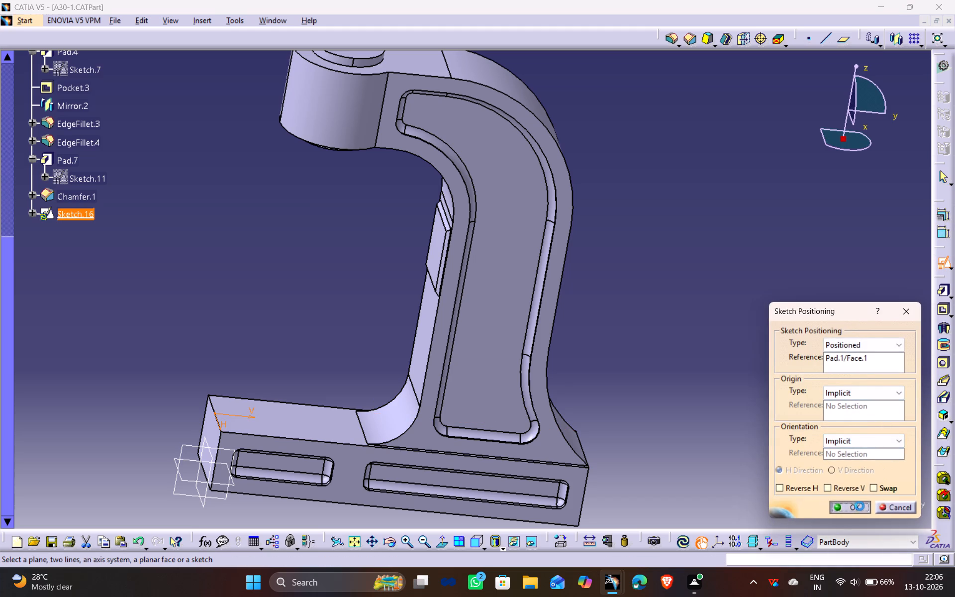
Sketch a circle about 51 mm in diameter on the base, centred near the middle of the round boss above.
{"action": "middle_click_drag", "start_coordinate": [708, 406], "coordinate": [568, 264]}
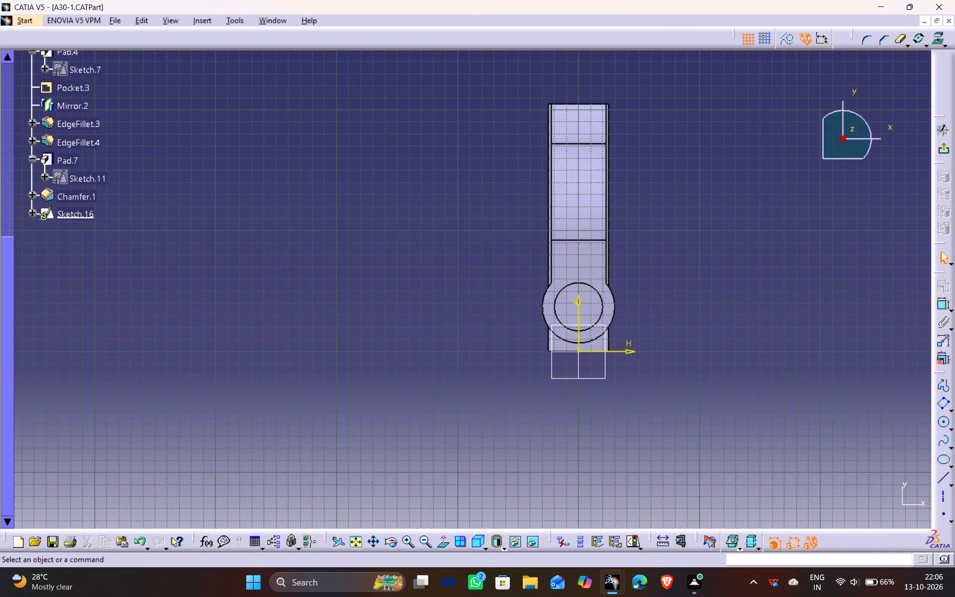
{"action": "middle_click_drag", "start_coordinate": [623, 462], "coordinate": [617, 382], "text": "ctrl"}
{"action": "middle_click_drag", "start_coordinate": [873, 431], "coordinate": [591, 492]}
{"action": "middle_click_drag", "start_coordinate": [567, 493], "coordinate": [580, 434]}
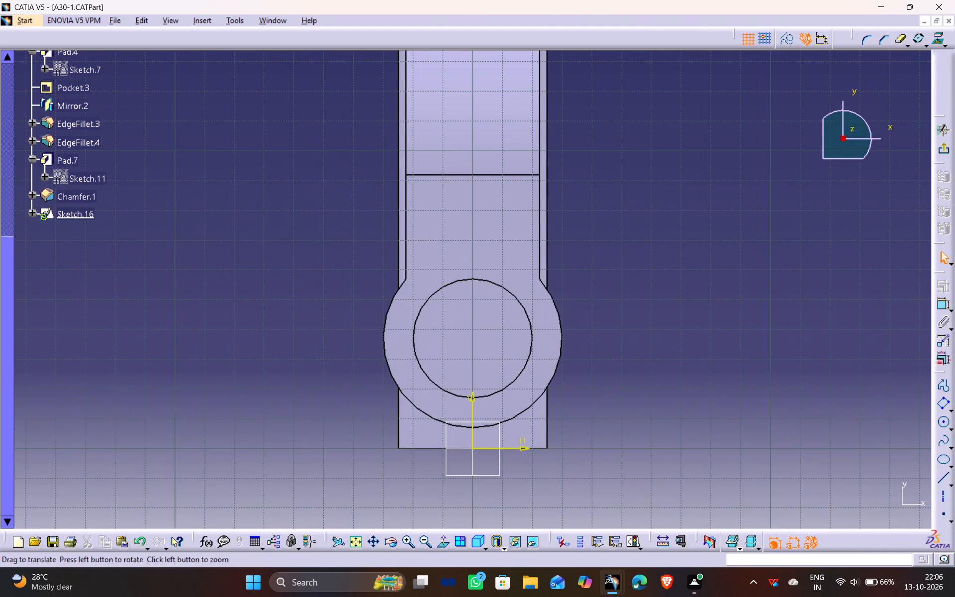
{"action": "left_click", "coordinate": [945, 421]}
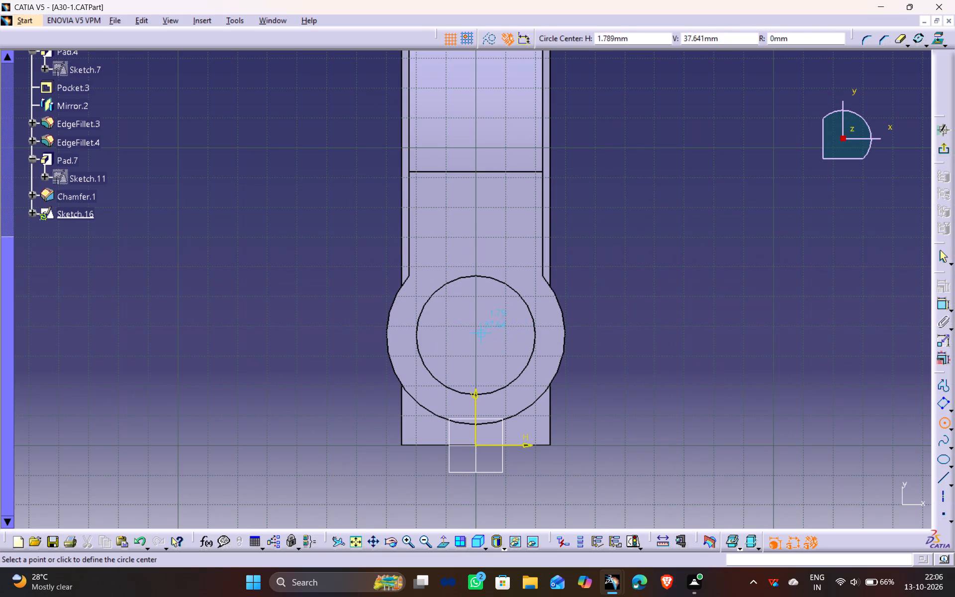
{"action": "left_click", "coordinate": [476, 332]}
{"action": "left_click", "coordinate": [533, 383]}
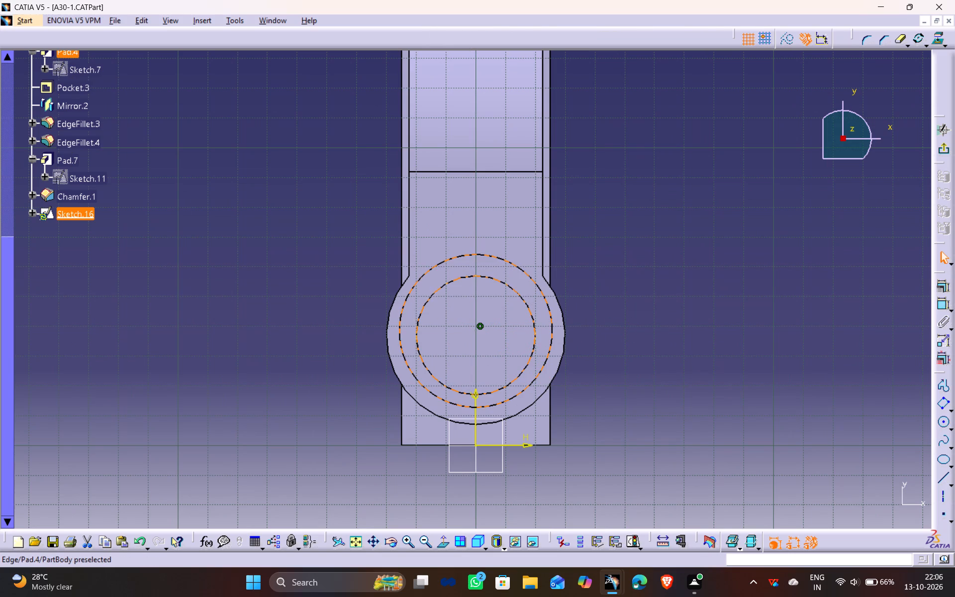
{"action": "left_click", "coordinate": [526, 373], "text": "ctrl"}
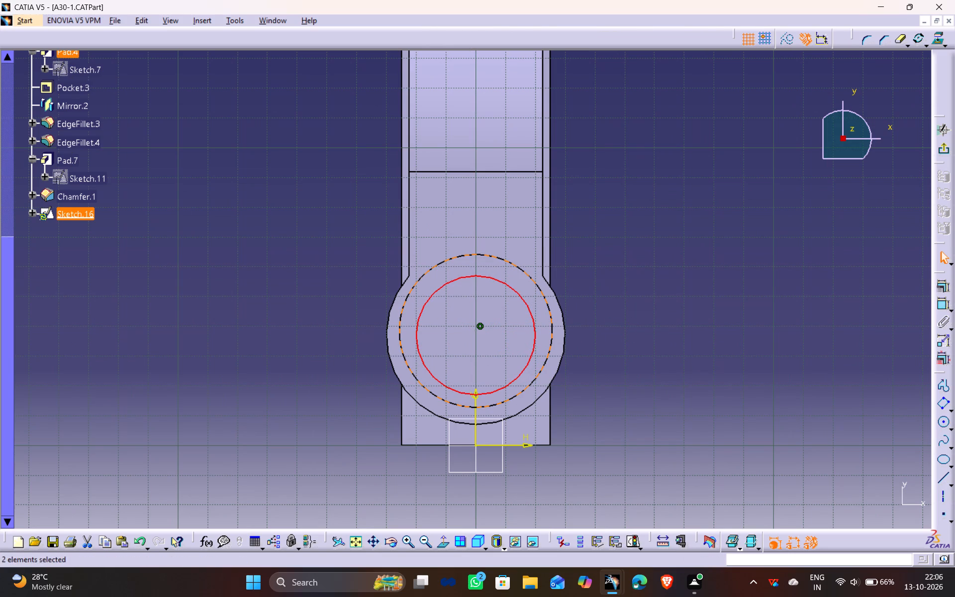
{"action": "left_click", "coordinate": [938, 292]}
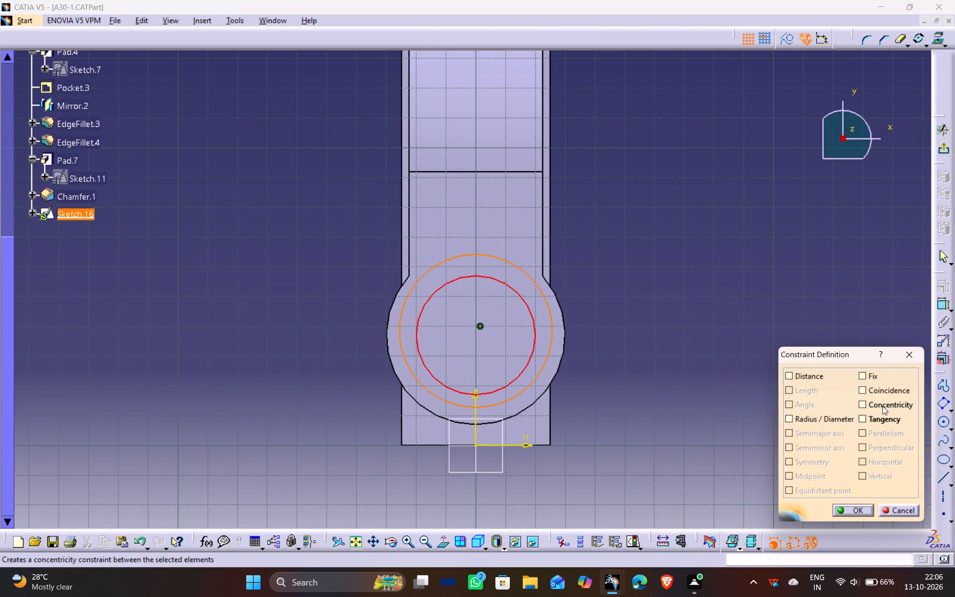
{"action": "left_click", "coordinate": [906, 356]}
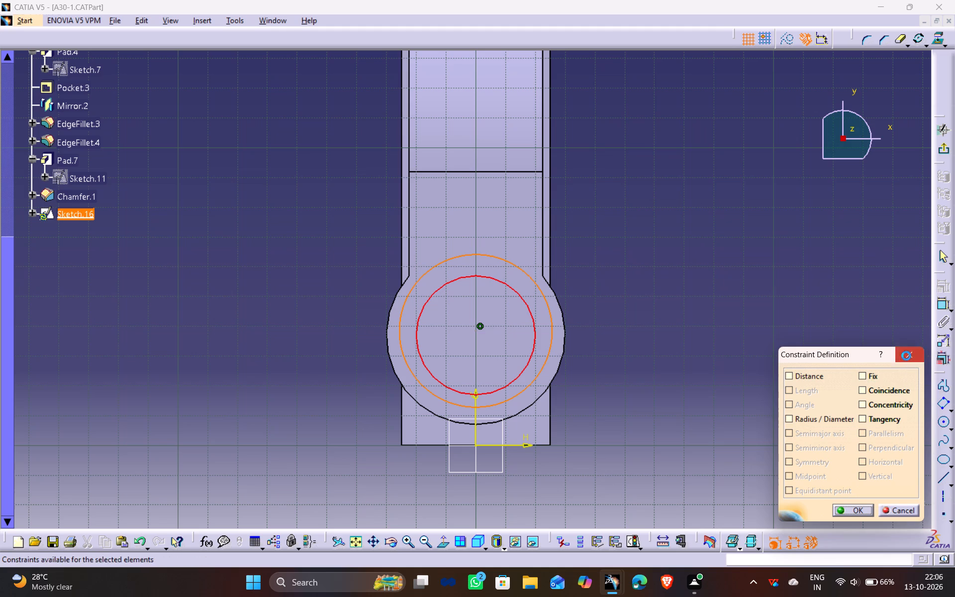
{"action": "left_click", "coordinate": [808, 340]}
Dimension the sketched circle's diameter and set it to 40 mm.
{"action": "left_click", "coordinate": [549, 349]}
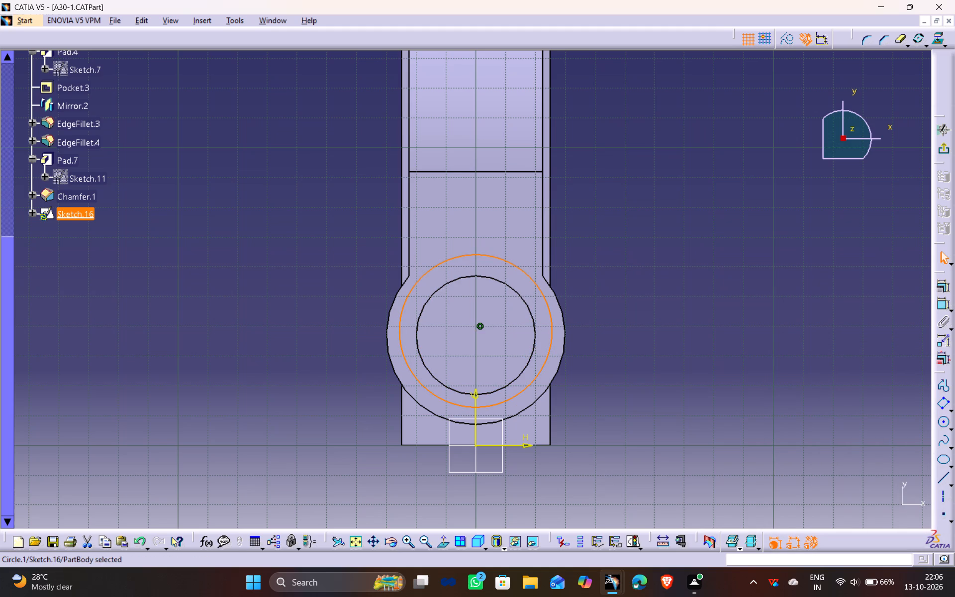
{"action": "left_click", "coordinate": [942, 305]}
{"action": "left_click", "coordinate": [734, 283]}
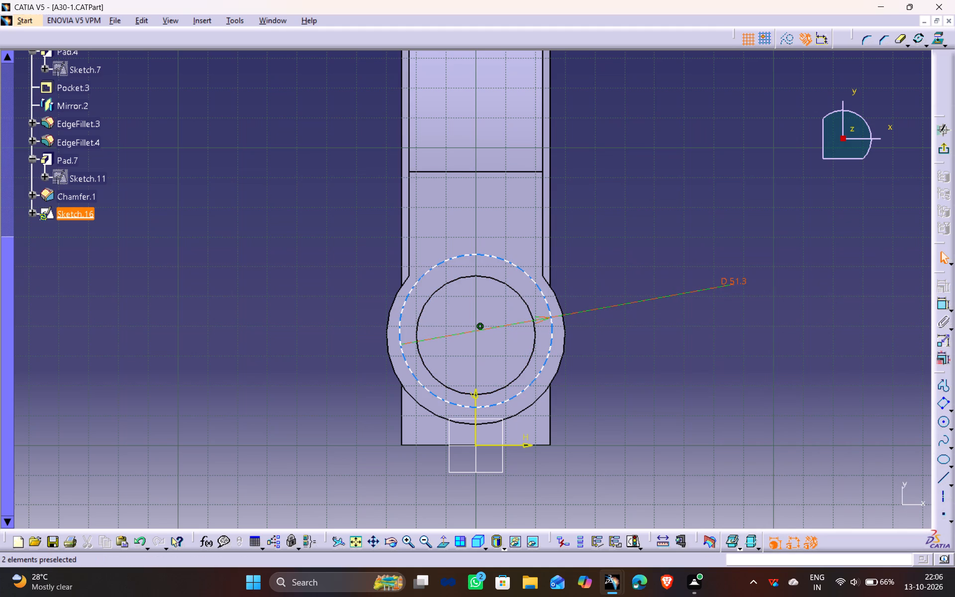
{"action": "double_click", "coordinate": [731, 280]}
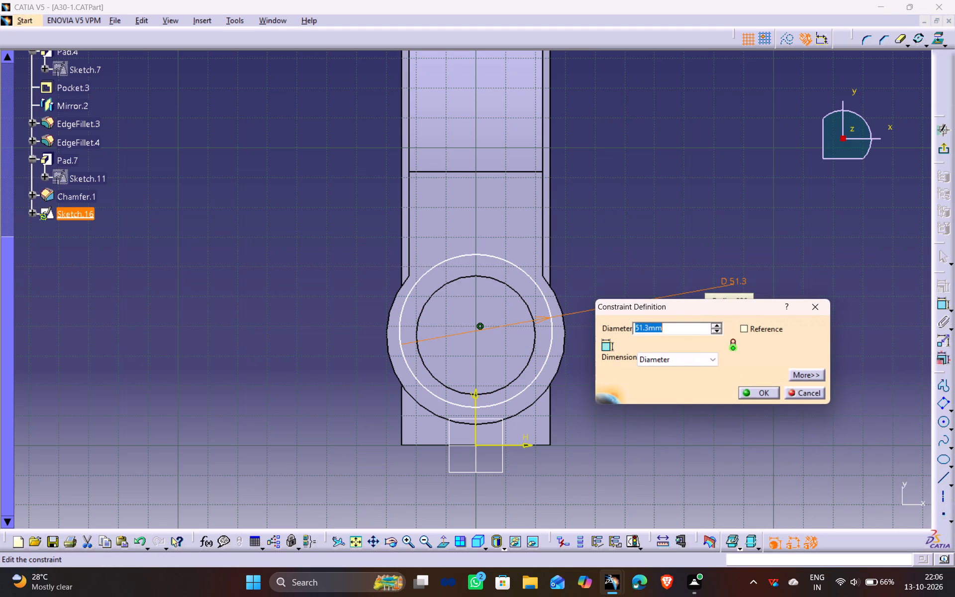
{"action": "type", "text": "40"}
{"action": "key", "text": "Return"}
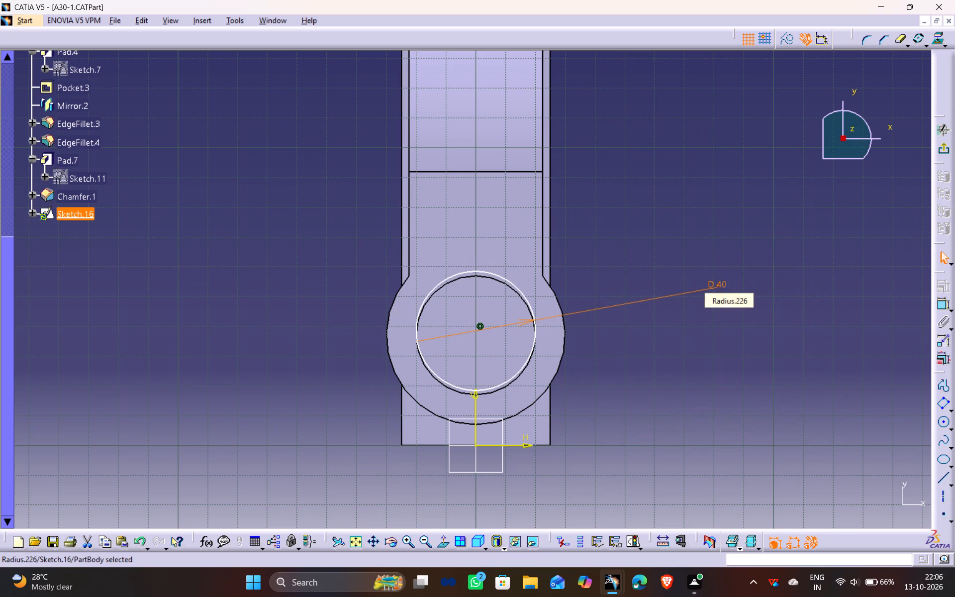
Set the sketched circle's diameter to 44 mm.
{"action": "double_click", "coordinate": [719, 285]}
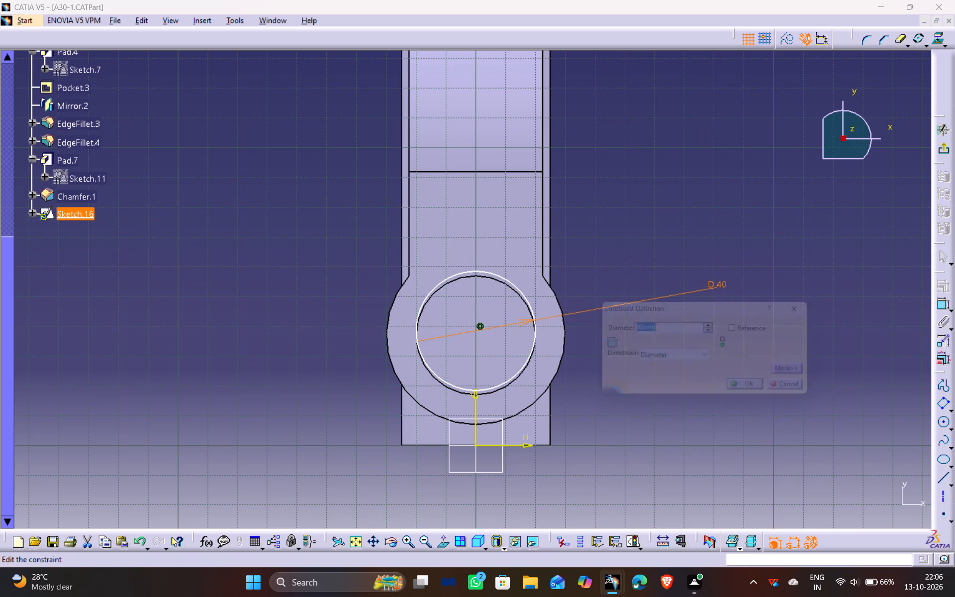
{"action": "key", "text": "4"}
{"action": "key", "text": "4"}
{"action": "key", "text": "Return"}
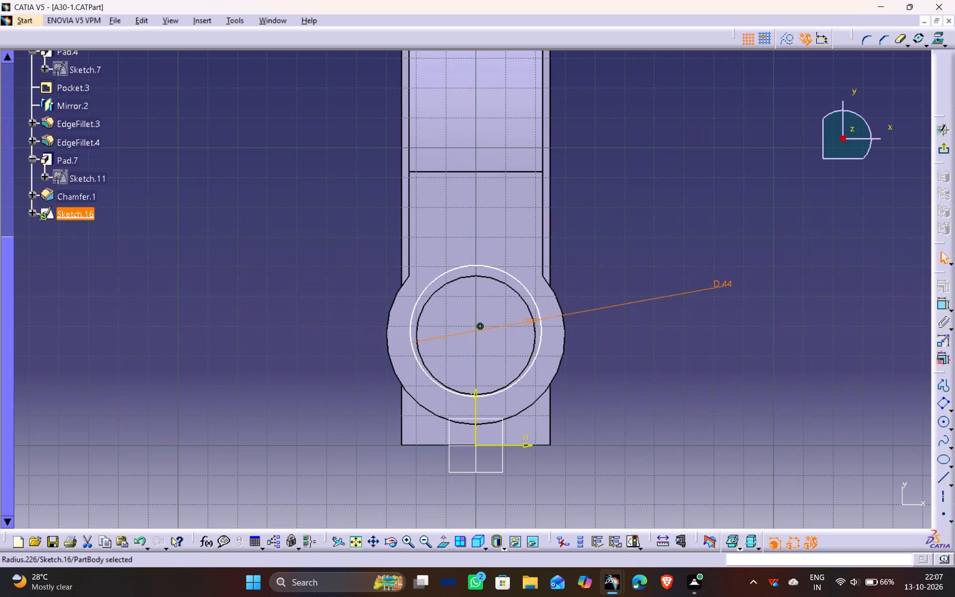
{"action": "left_click", "coordinate": [672, 256]}
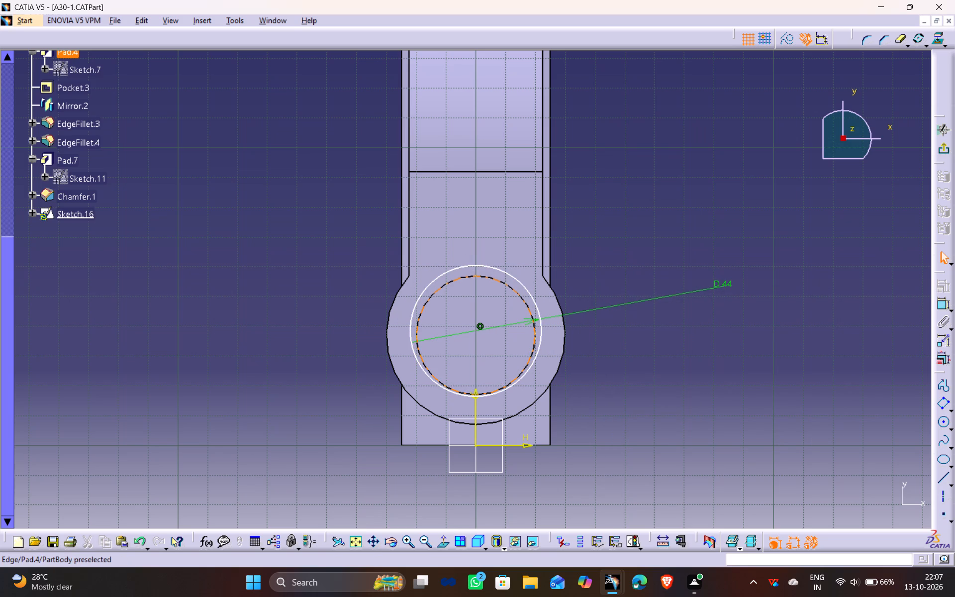
Constrain the 44 mm circle to be concentric with the inner circular edge of Pad.4.
{"action": "left_click", "coordinate": [527, 308]}
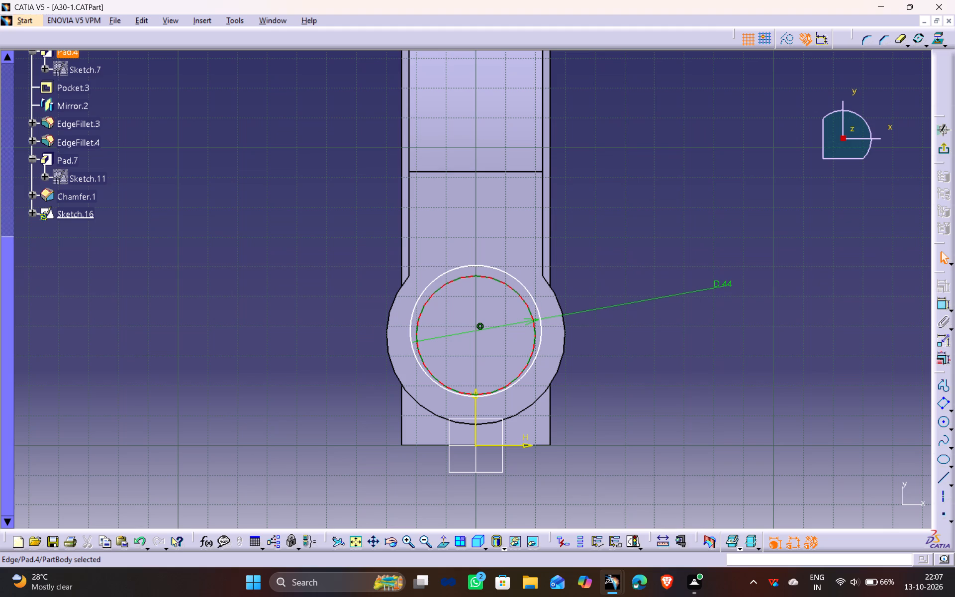
{"action": "left_click", "coordinate": [534, 300], "text": "ctrl"}
{"action": "left_click", "coordinate": [938, 288]}
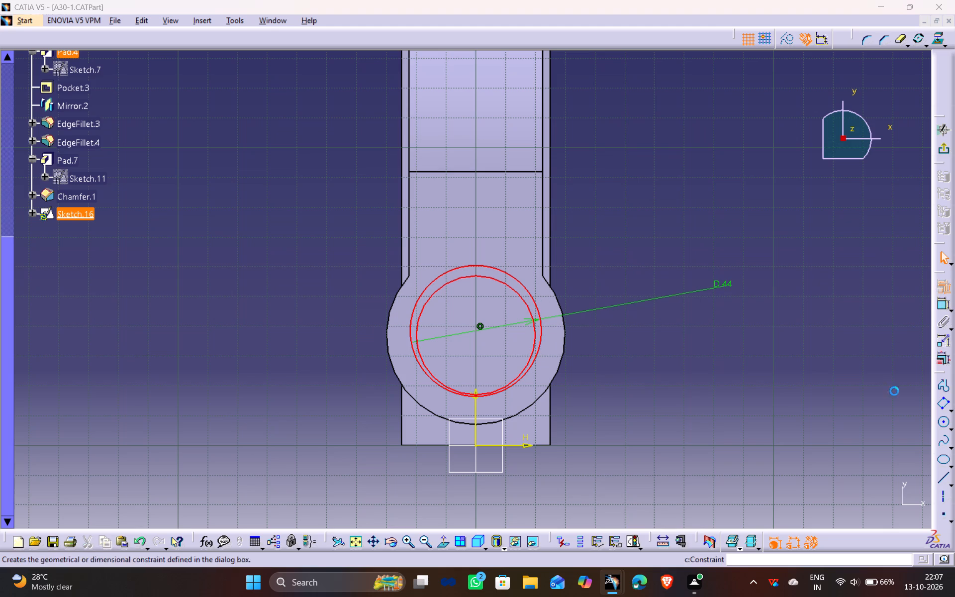
{"action": "left_click", "coordinate": [883, 402]}
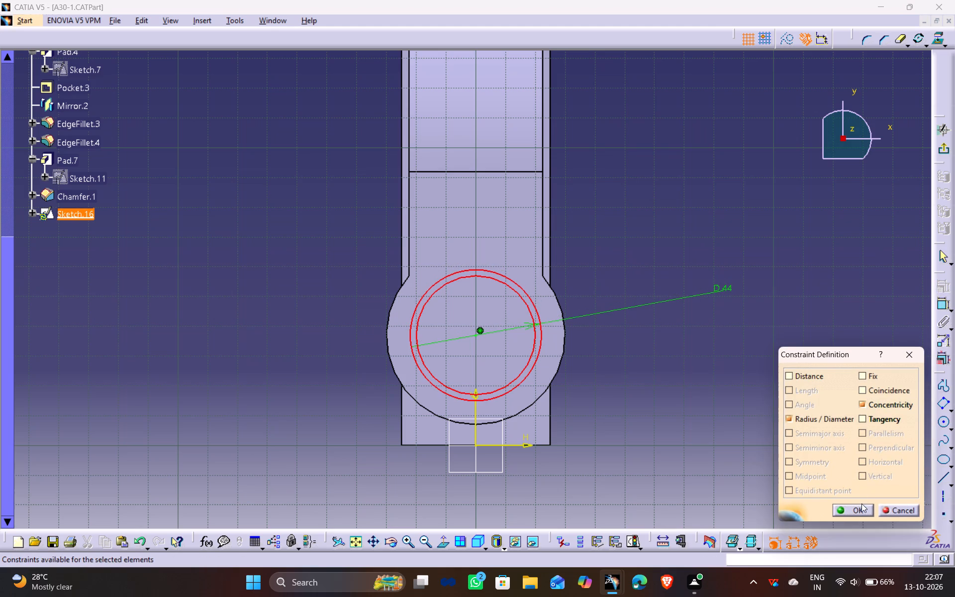
{"action": "left_click", "coordinate": [858, 508]}
{"action": "left_click", "coordinate": [702, 402]}
Draw a second circle on the same centre inside the 44 mm circle and set its diameter to 30 mm.
{"action": "left_click", "coordinate": [945, 420]}
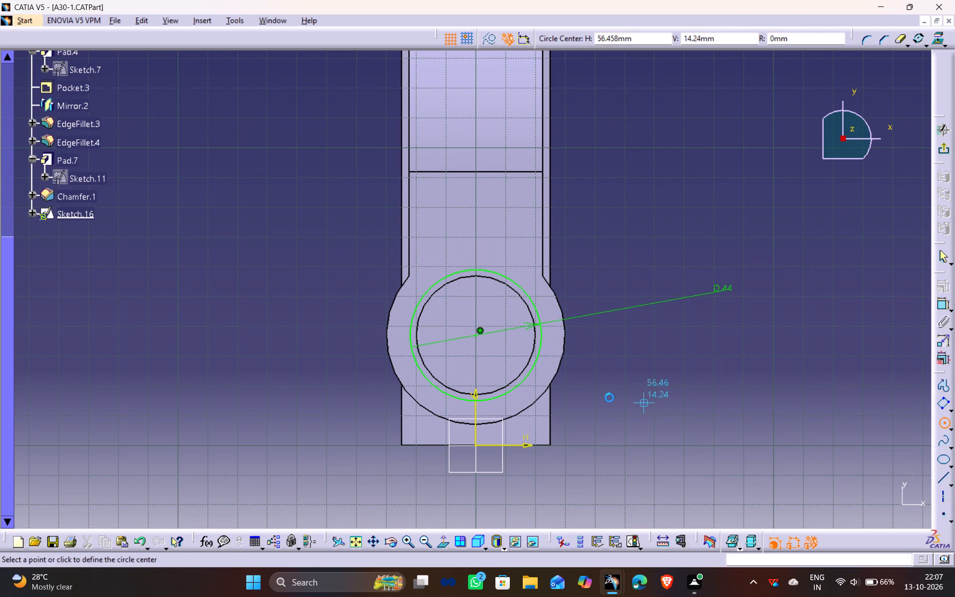
{"action": "left_click", "coordinate": [476, 335]}
{"action": "left_click", "coordinate": [504, 363]}
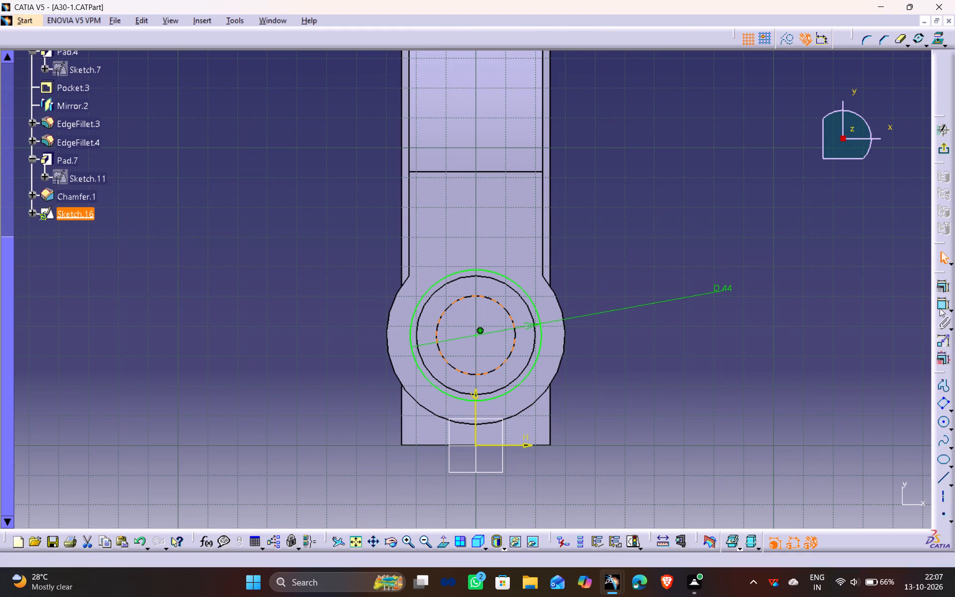
{"action": "left_click", "coordinate": [943, 302]}
{"action": "left_click", "coordinate": [699, 358]}
{"action": "double_click", "coordinate": [701, 351]}
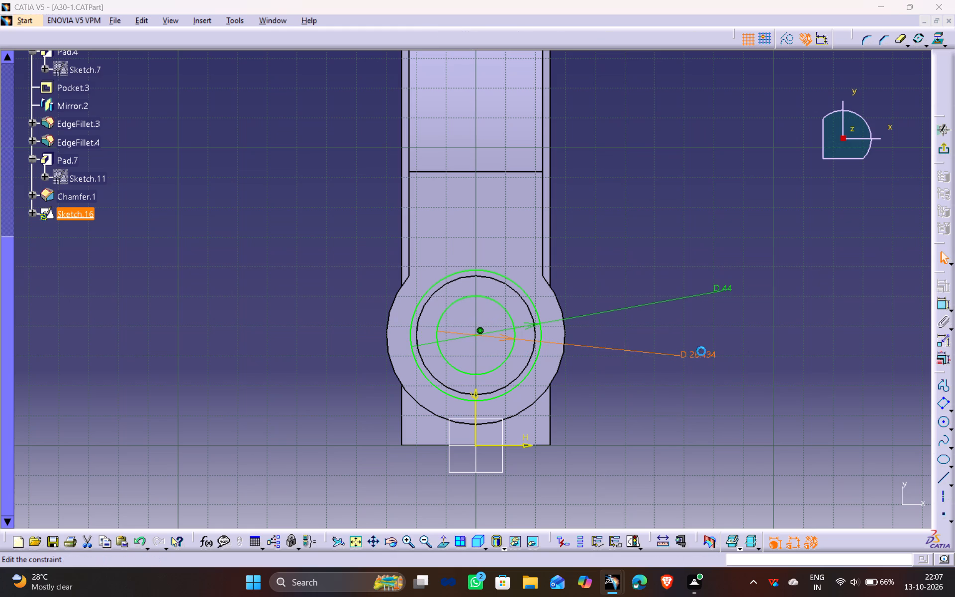
{"action": "type", "text": "30"}
{"action": "key", "text": "Return"}
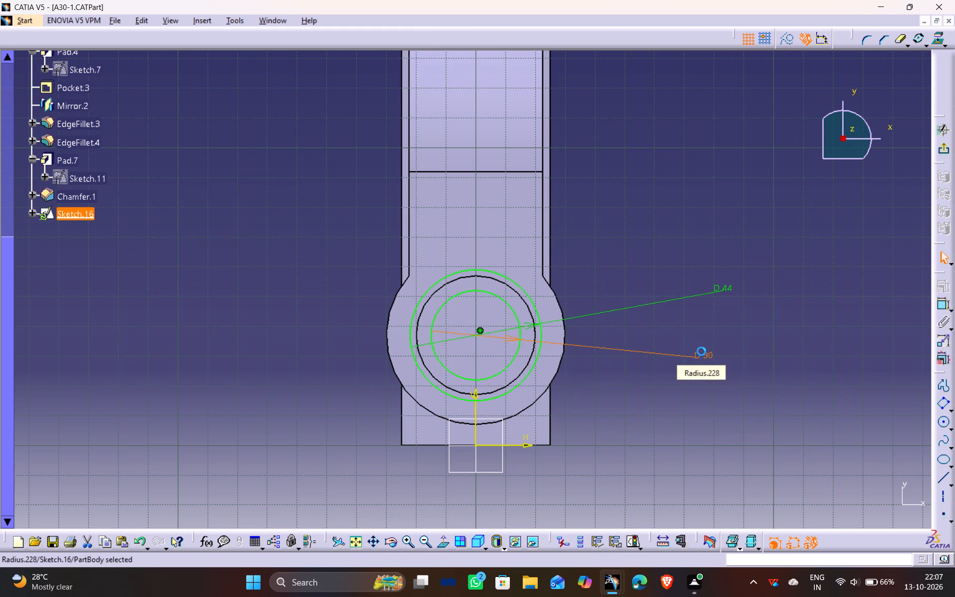
{"action": "left_click", "coordinate": [645, 384]}
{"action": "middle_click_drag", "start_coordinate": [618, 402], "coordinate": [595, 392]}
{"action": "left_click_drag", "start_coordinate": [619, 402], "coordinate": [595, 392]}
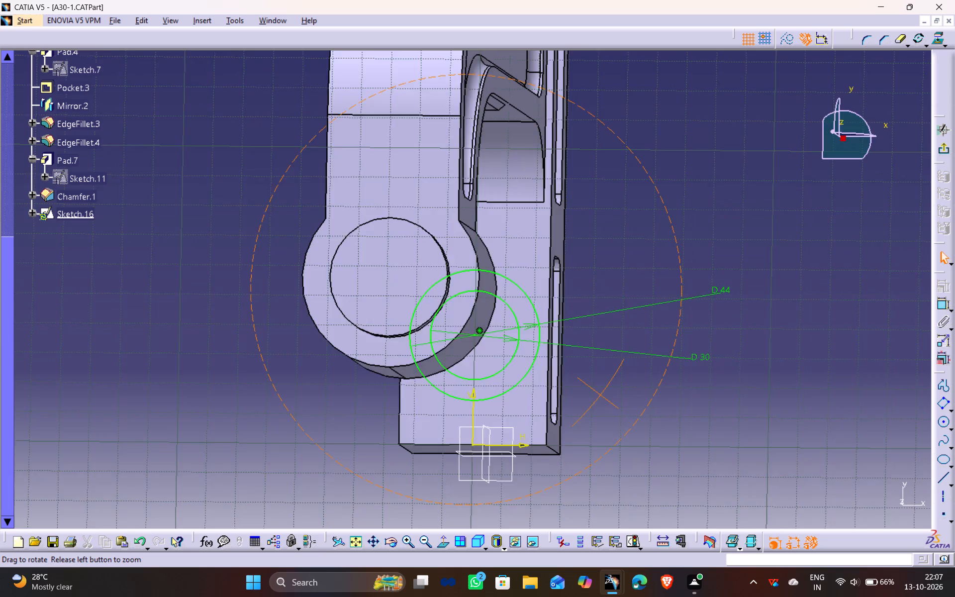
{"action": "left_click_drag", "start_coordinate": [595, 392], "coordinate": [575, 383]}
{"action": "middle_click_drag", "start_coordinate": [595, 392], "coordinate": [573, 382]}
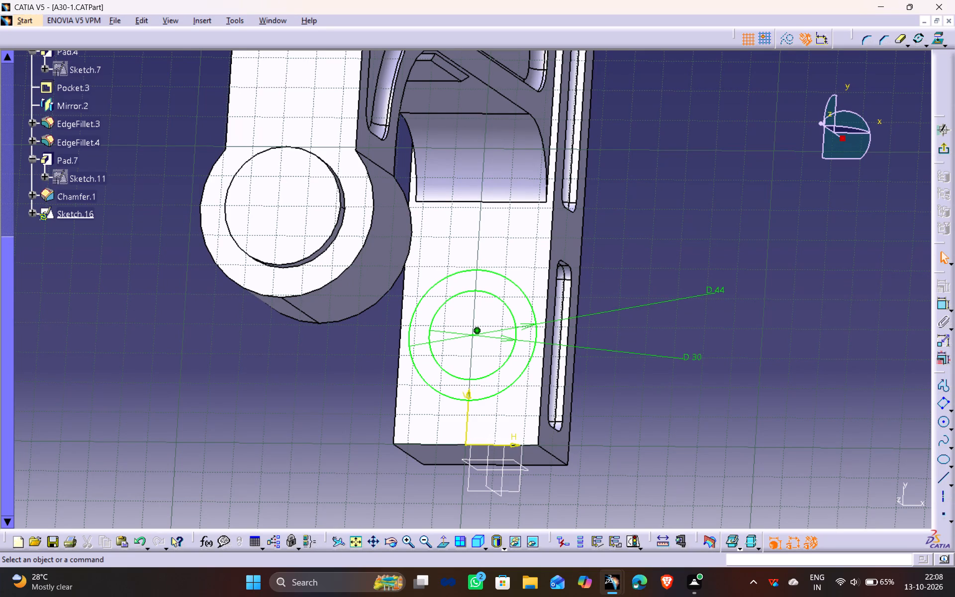
Draw an axis line about 52 mm long from the circles' common centre, running diagonally toward the base's lower corner.
{"action": "left_click", "coordinate": [944, 403]}
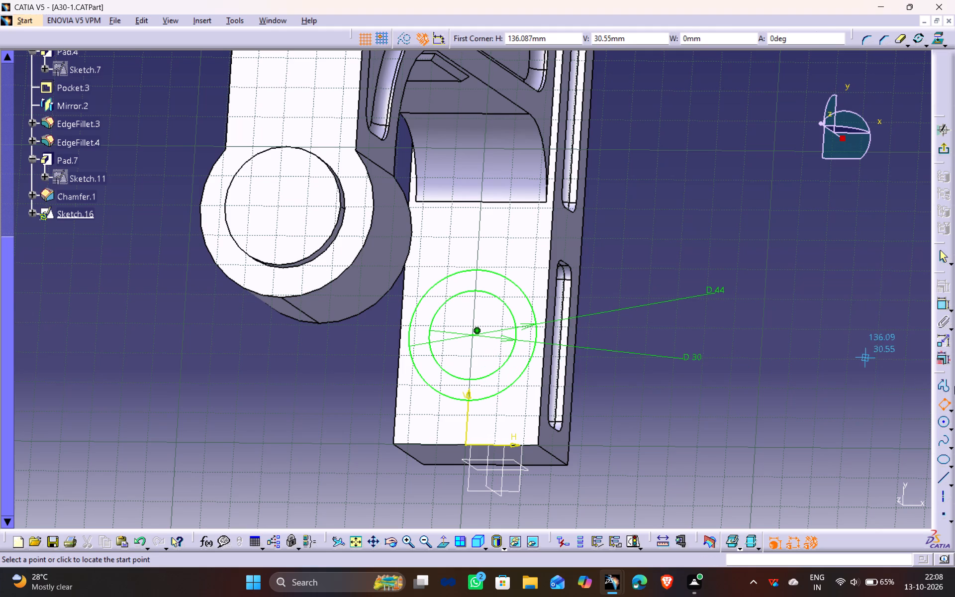
{"action": "left_click", "coordinate": [943, 402]}
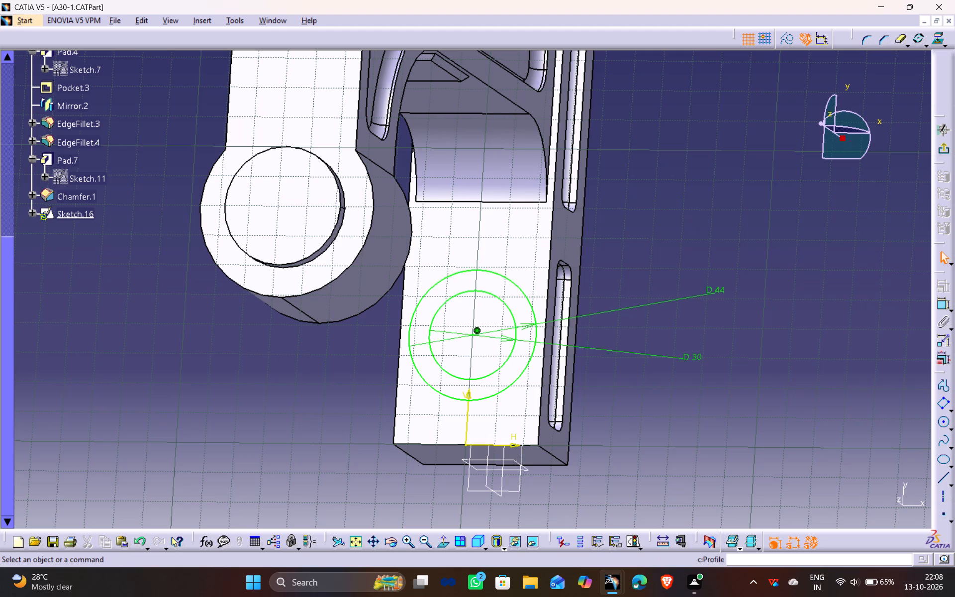
{"action": "left_click", "coordinate": [943, 498]}
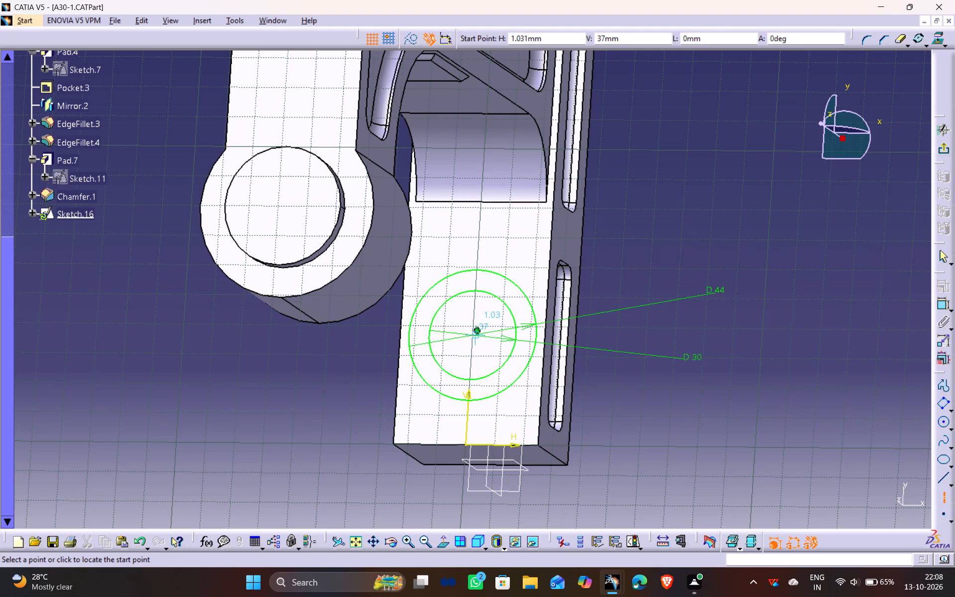
{"action": "left_click", "coordinate": [475, 337]}
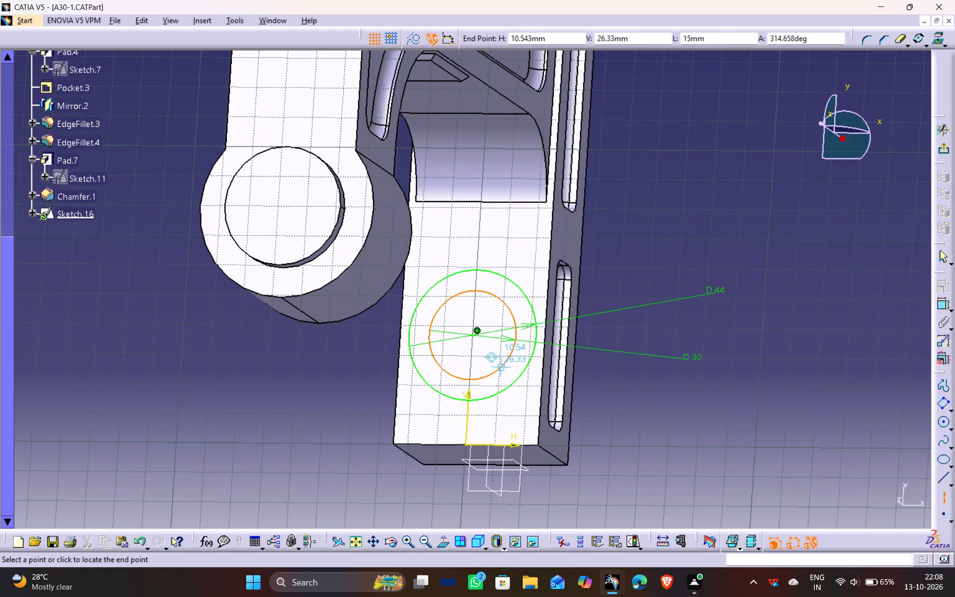
{"action": "left_click", "coordinate": [578, 439]}
{"action": "left_click", "coordinate": [664, 396]}
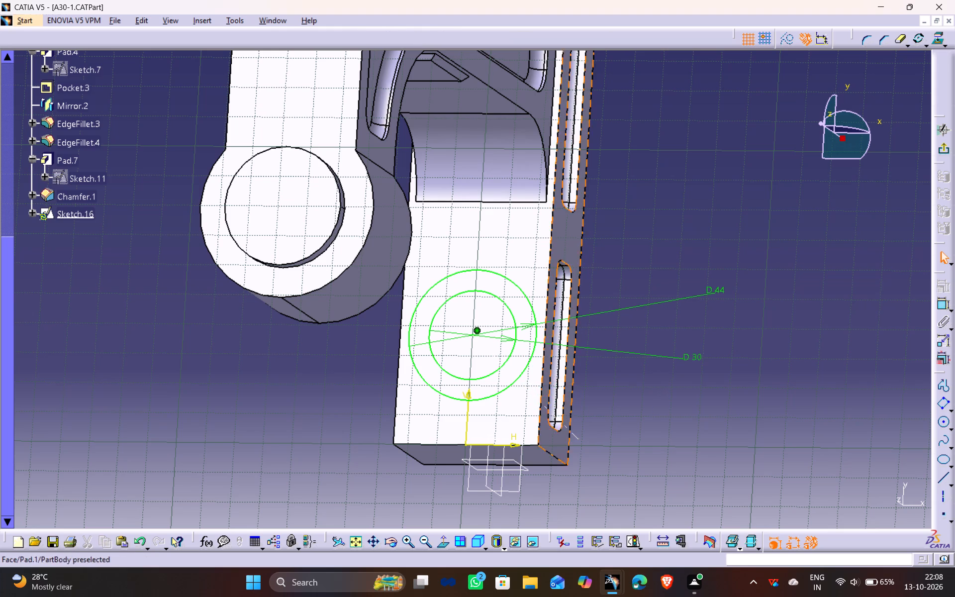
Dimension the angle between the diagonal axis line and the sketch's vertical axis and set it to 45 degrees.
{"action": "left_click", "coordinate": [539, 399]}
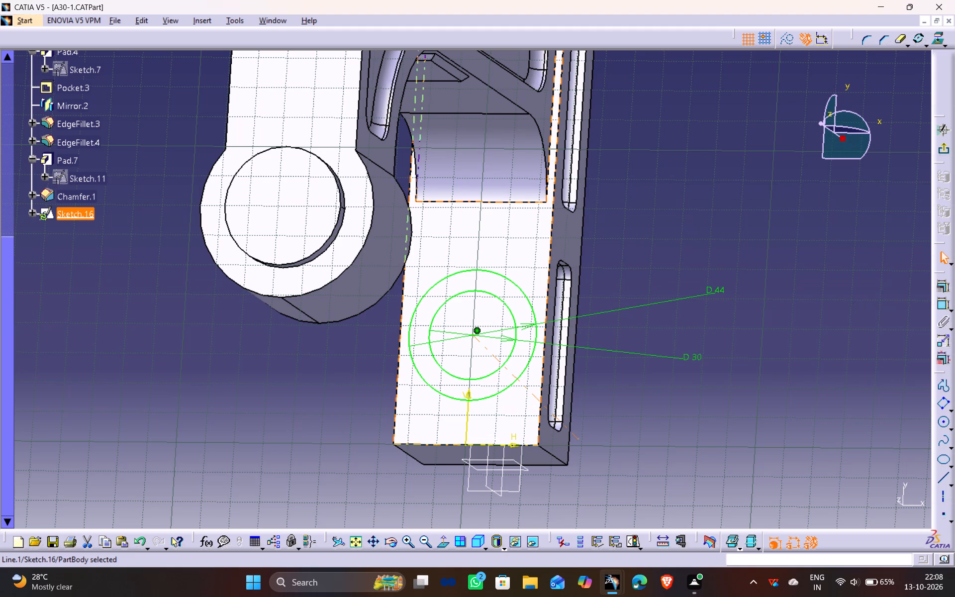
{"action": "left_click", "coordinate": [468, 420], "text": "ctrl"}
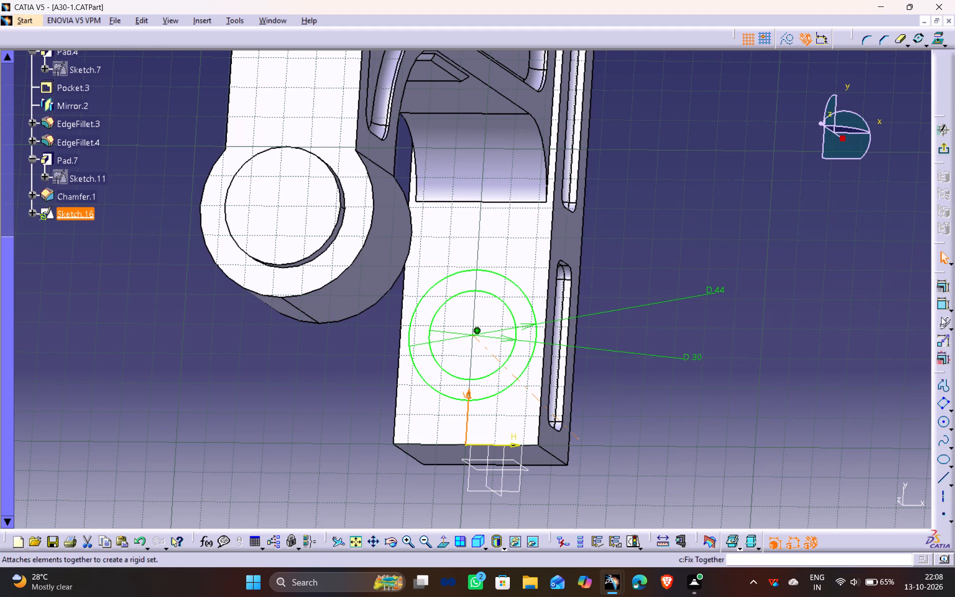
{"action": "left_click", "coordinate": [939, 307]}
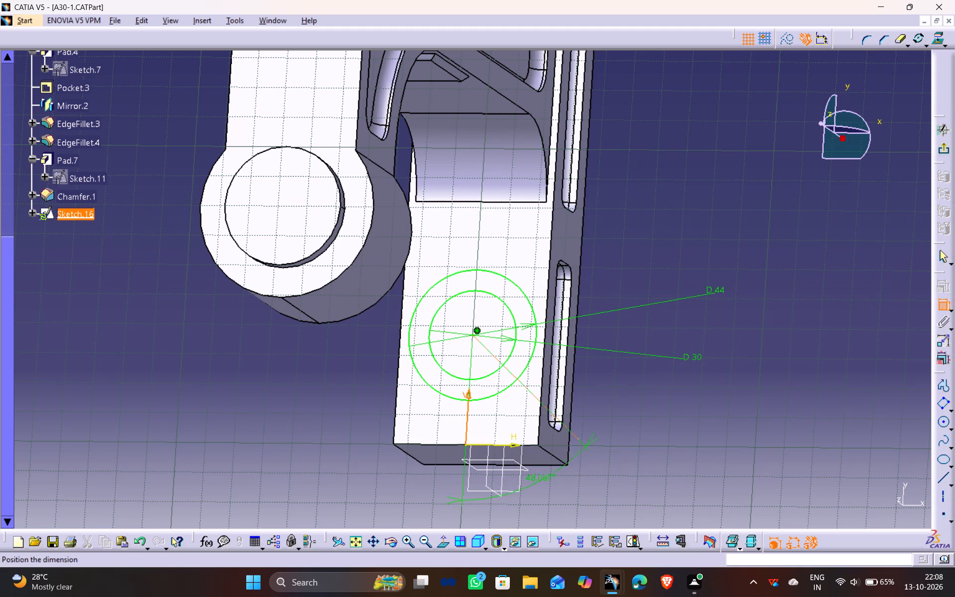
{"action": "left_click", "coordinate": [548, 484]}
{"action": "double_click", "coordinate": [540, 480]}
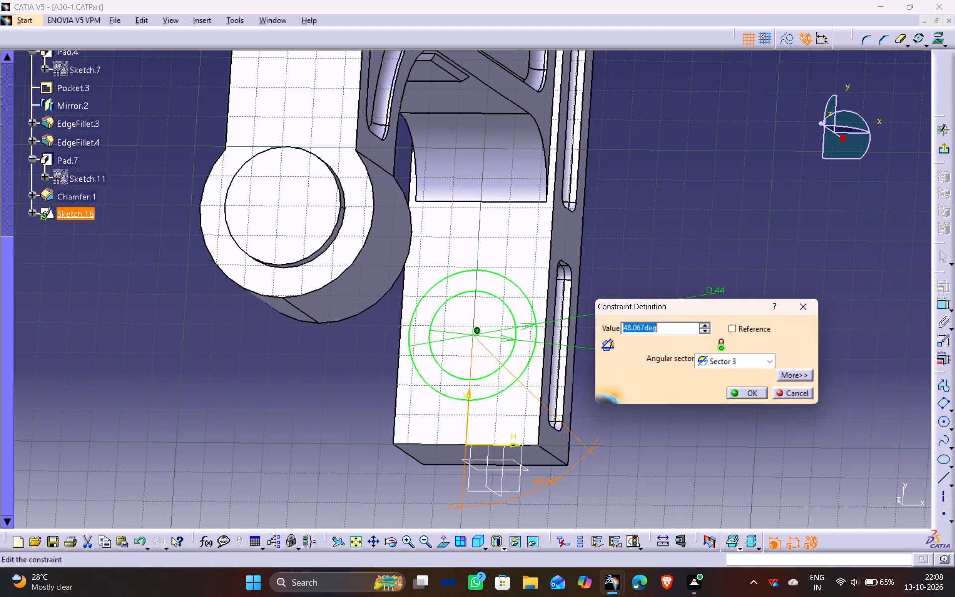
{"action": "type", "text": "45"}
{"action": "key", "text": "Return"}
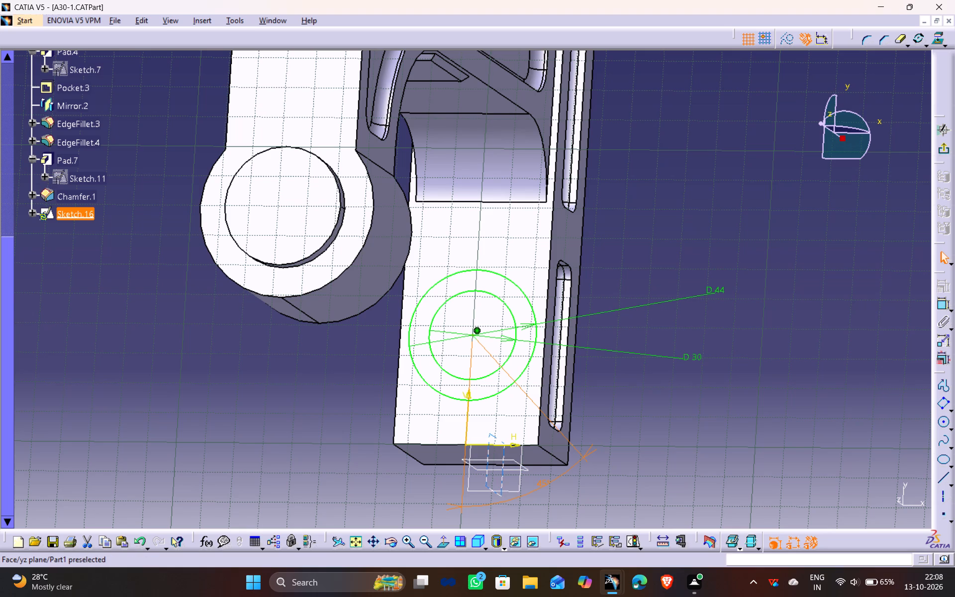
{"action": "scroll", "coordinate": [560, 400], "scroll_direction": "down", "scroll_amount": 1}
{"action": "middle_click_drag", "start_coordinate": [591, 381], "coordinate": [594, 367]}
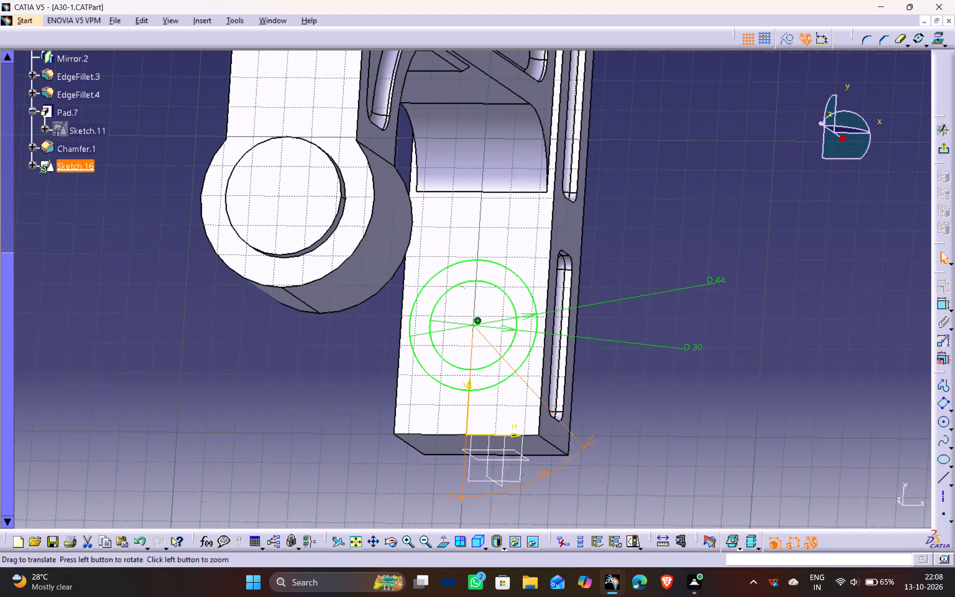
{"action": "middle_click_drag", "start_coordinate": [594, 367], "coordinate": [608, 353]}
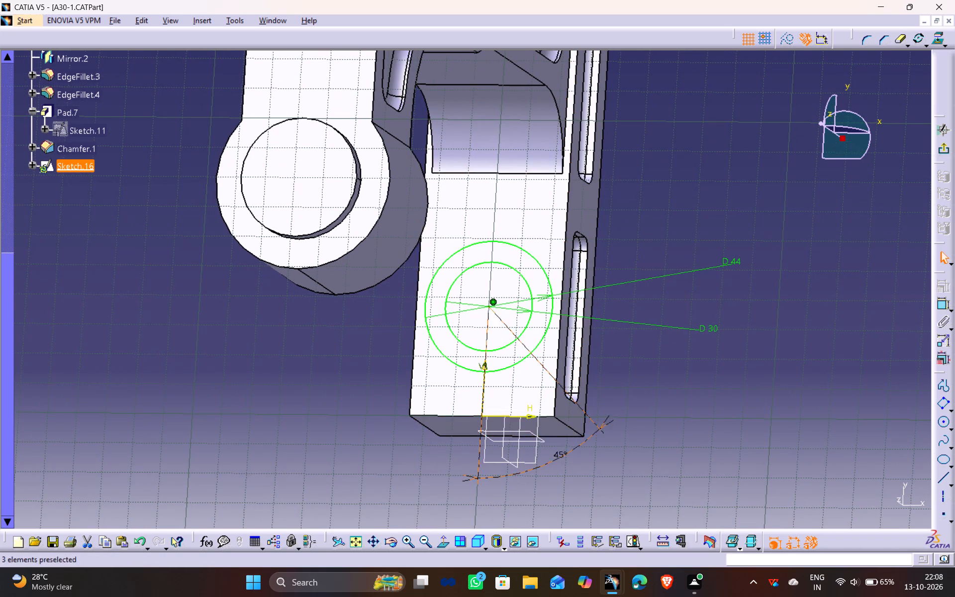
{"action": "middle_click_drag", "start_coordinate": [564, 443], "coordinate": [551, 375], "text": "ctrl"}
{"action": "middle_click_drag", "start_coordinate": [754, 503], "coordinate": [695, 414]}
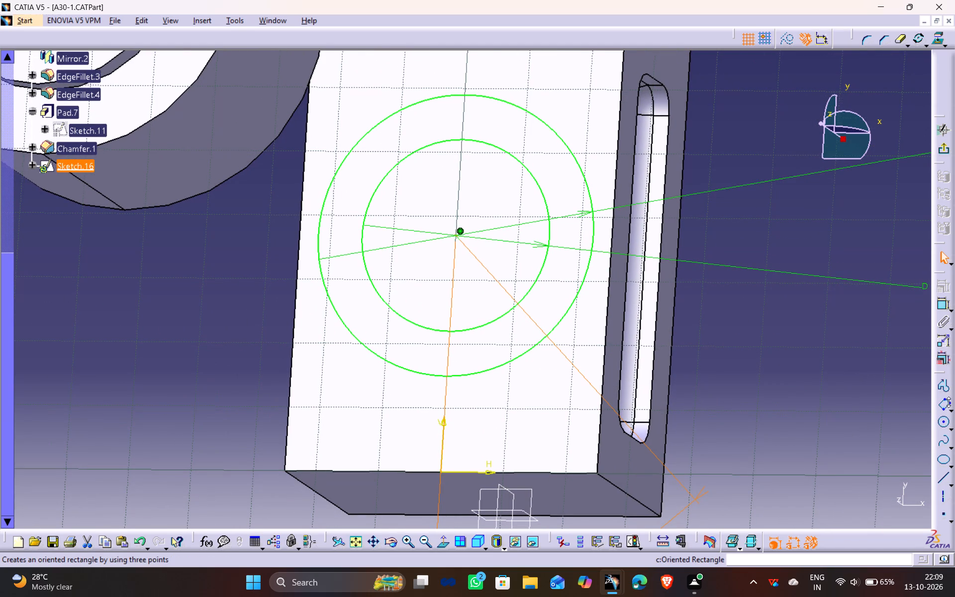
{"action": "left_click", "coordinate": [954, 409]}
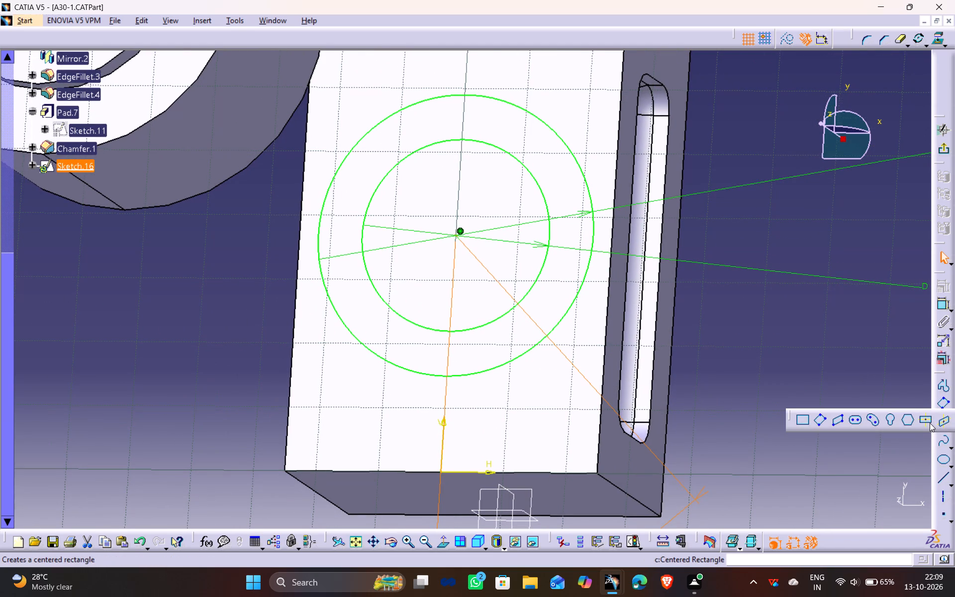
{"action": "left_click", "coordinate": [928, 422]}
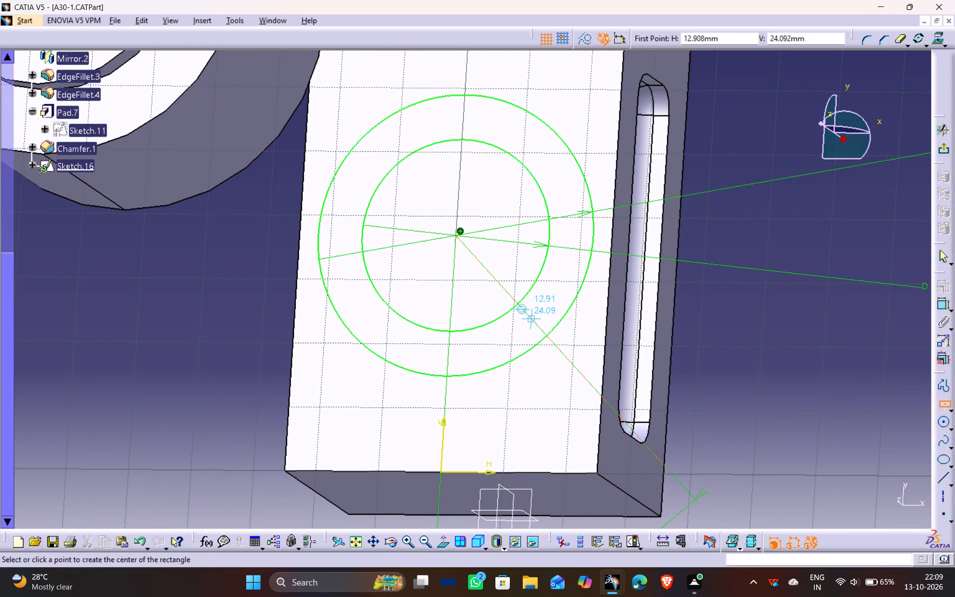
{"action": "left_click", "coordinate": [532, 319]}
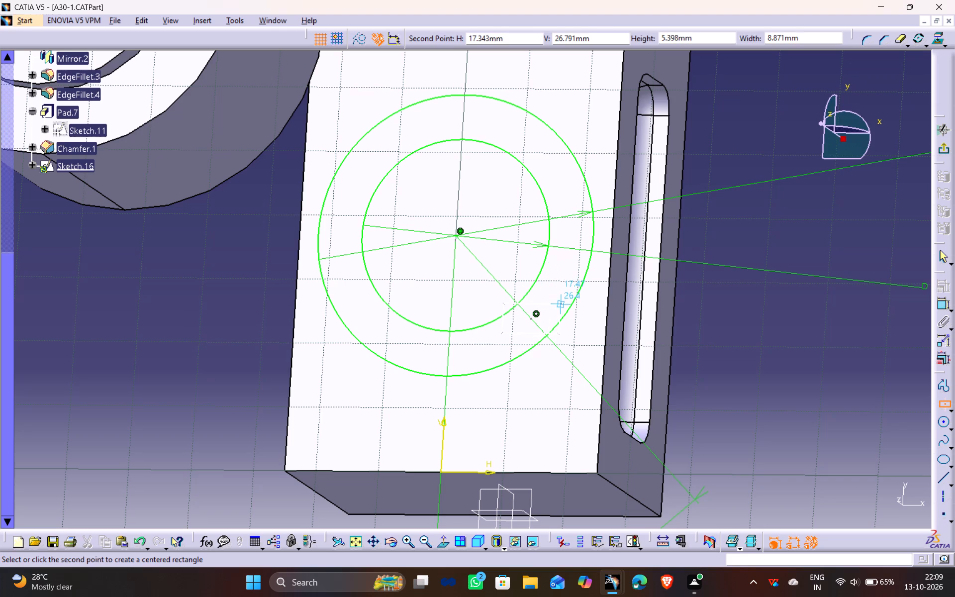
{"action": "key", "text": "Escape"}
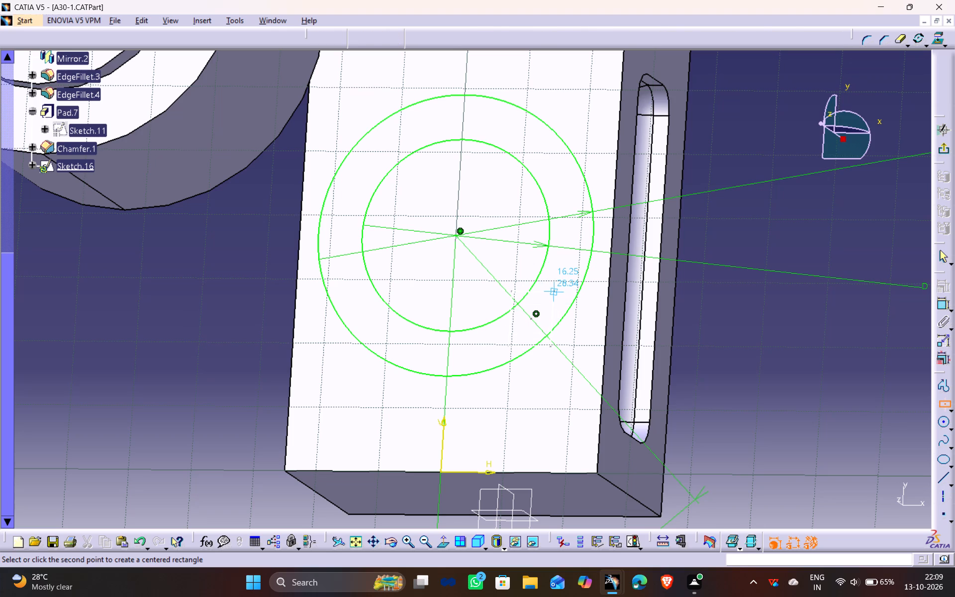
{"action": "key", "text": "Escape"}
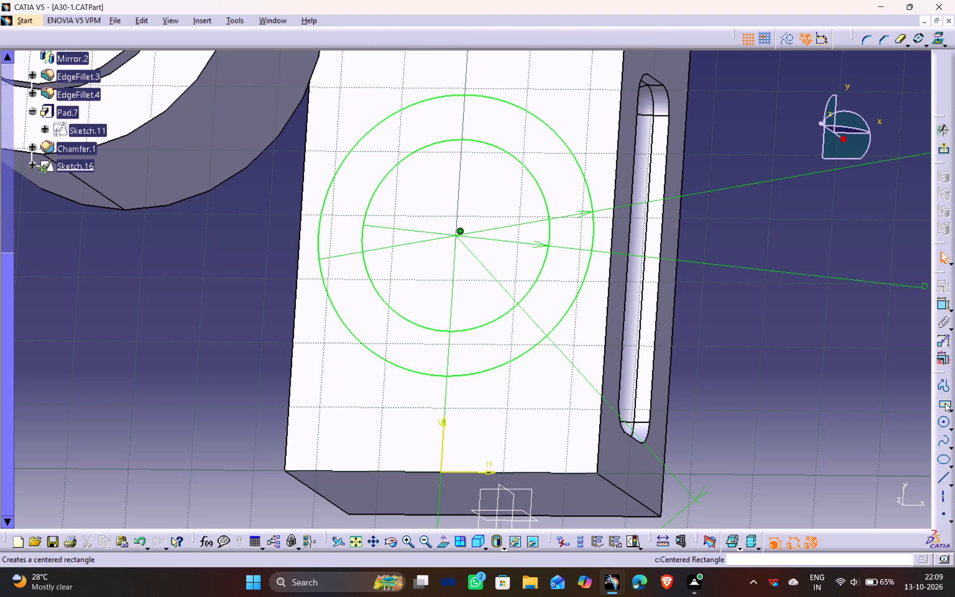
Draw an oriented rectangle about 8 mm wide across the diagonal axis, with its corners on the 30 mm and 44 mm circles.
{"action": "left_click", "coordinate": [948, 407]}
{"action": "left_click", "coordinate": [819, 420]}
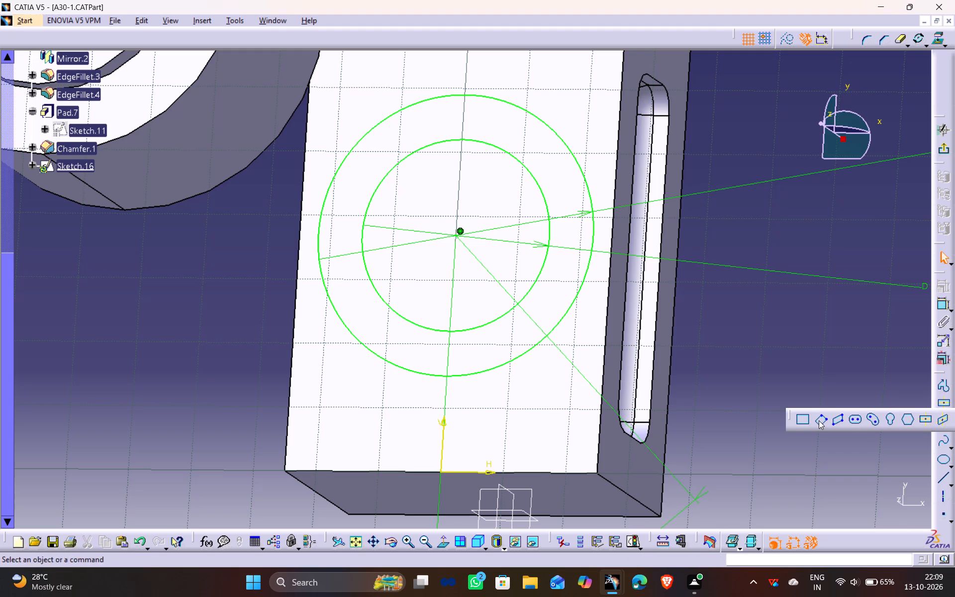
{"action": "left_click", "coordinate": [496, 319]}
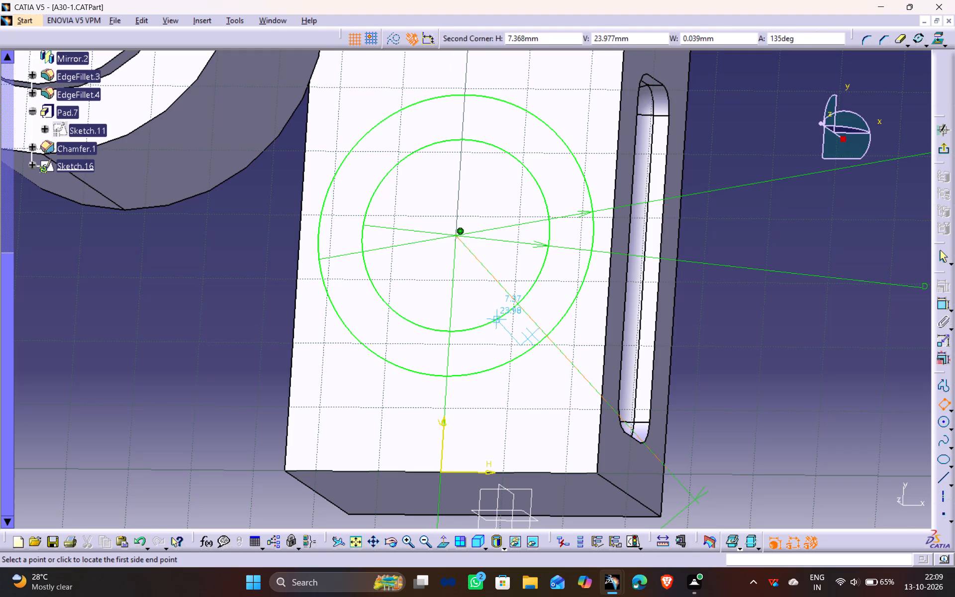
{"action": "left_click", "coordinate": [535, 280]}
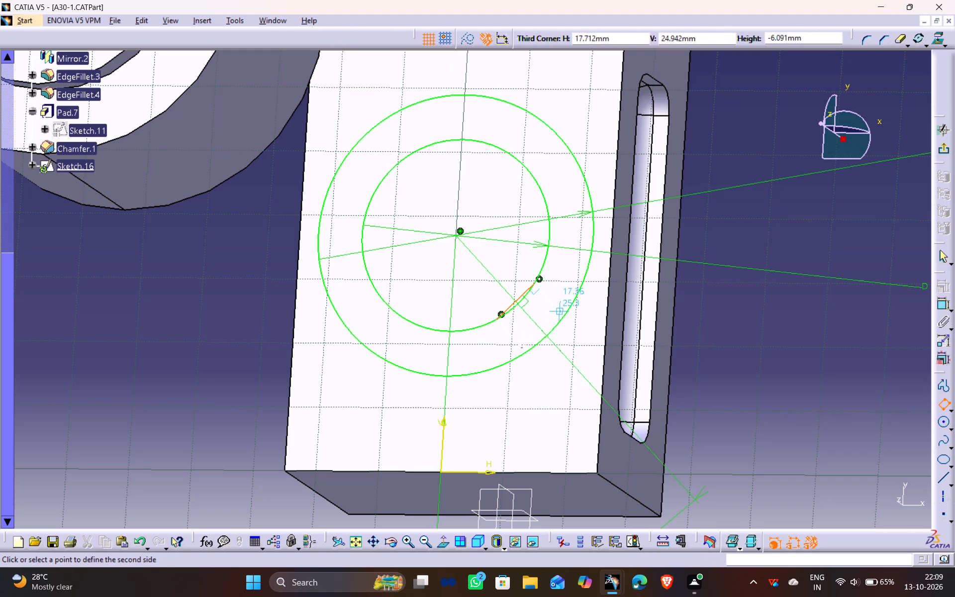
{"action": "left_click", "coordinate": [560, 326]}
{"action": "left_click", "coordinate": [726, 378]}
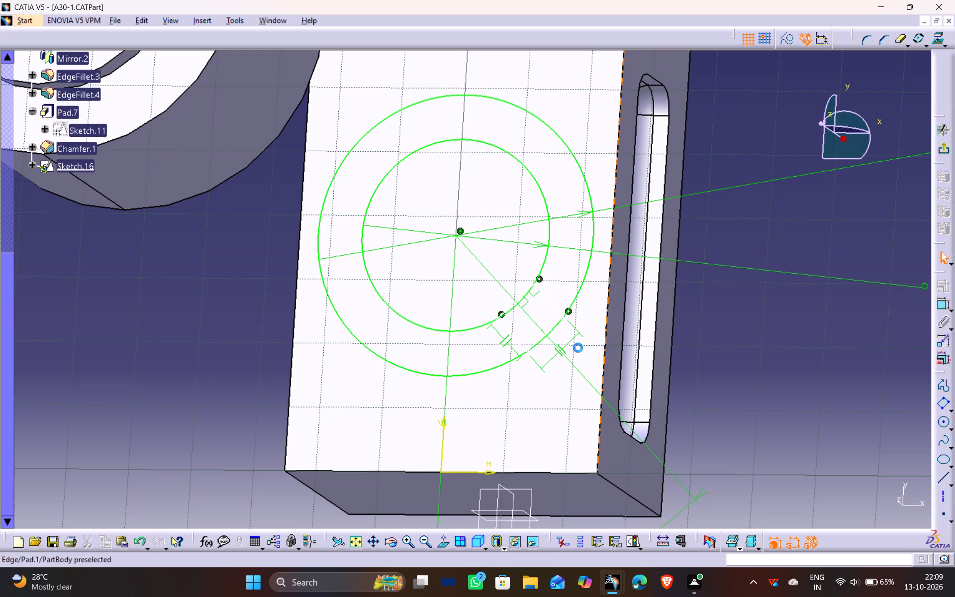
Dimension the rectangle's outer side and set its length to 10 mm.
{"action": "left_click", "coordinate": [554, 324]}
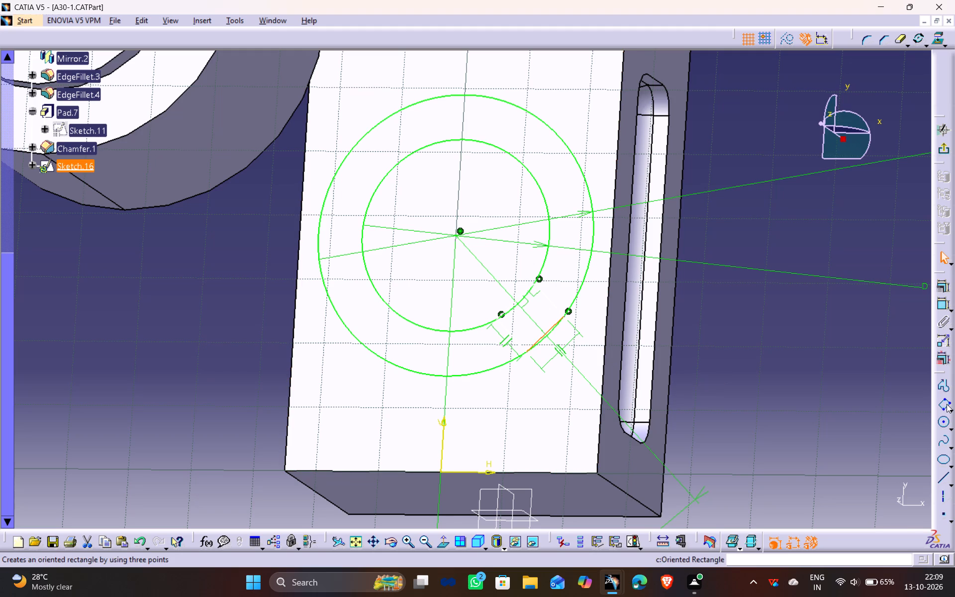
{"action": "left_click", "coordinate": [944, 303]}
{"action": "left_click", "coordinate": [760, 344]}
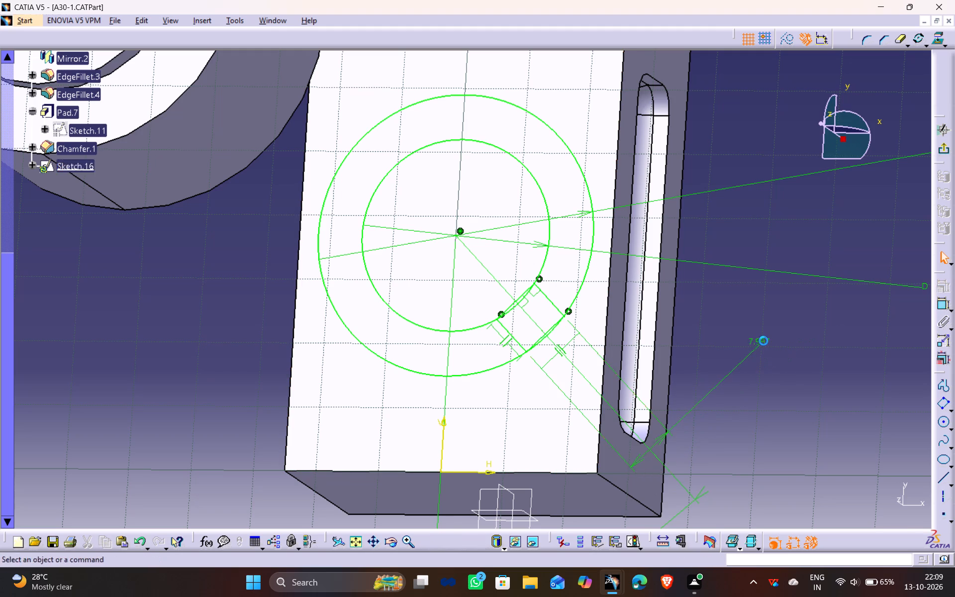
{"action": "double_click", "coordinate": [764, 339]}
{"action": "type", "text": "10"}
{"action": "key", "text": "Return"}
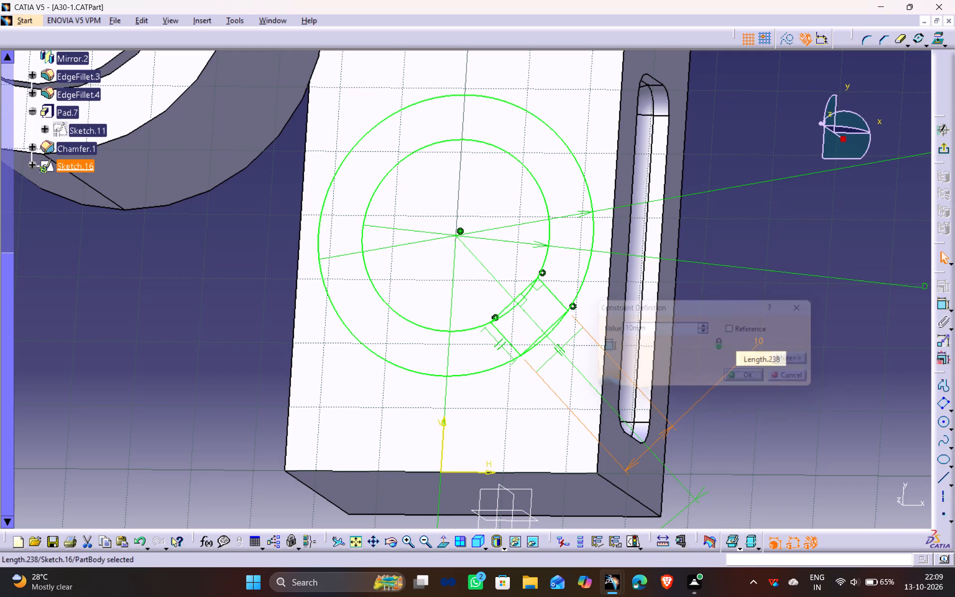
Constrain the rectangle's two radial sides to be symmetric about the 45-degree axis line.
{"action": "middle_click_drag", "start_coordinate": [569, 411], "coordinate": [551, 347], "text": "ctrl"}
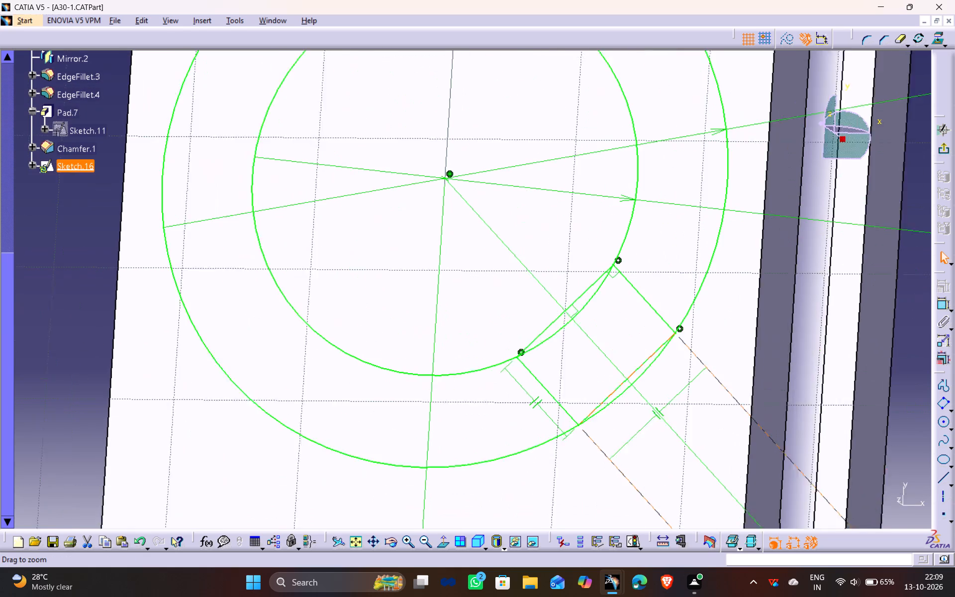
{"action": "middle_click_drag", "start_coordinate": [551, 347], "coordinate": [550, 342], "text": "ctrl"}
{"action": "left_click", "coordinate": [556, 400]}
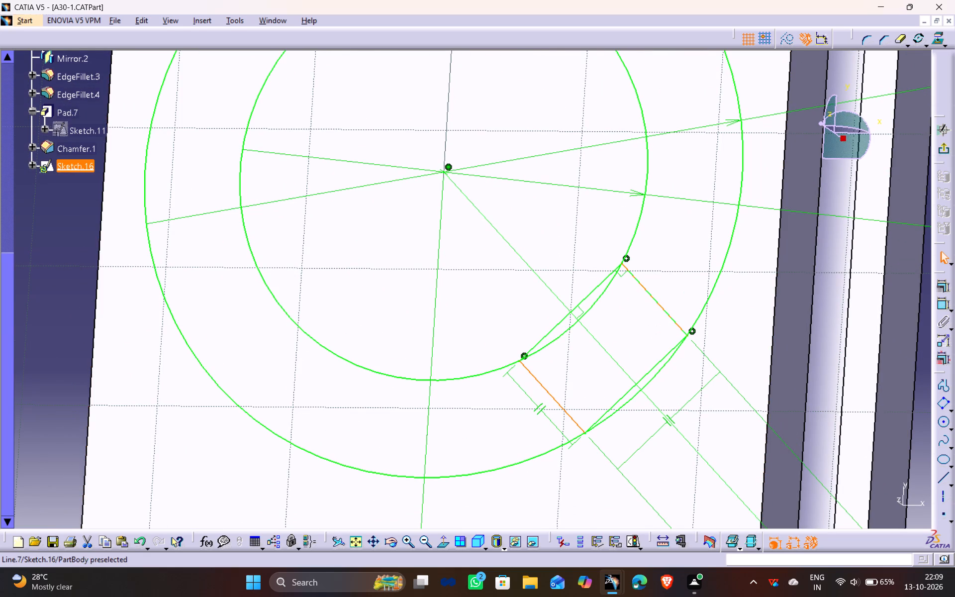
{"action": "left_click", "coordinate": [663, 306], "text": "ctrl"}
{"action": "left_click", "coordinate": [608, 349], "text": "ctrl"}
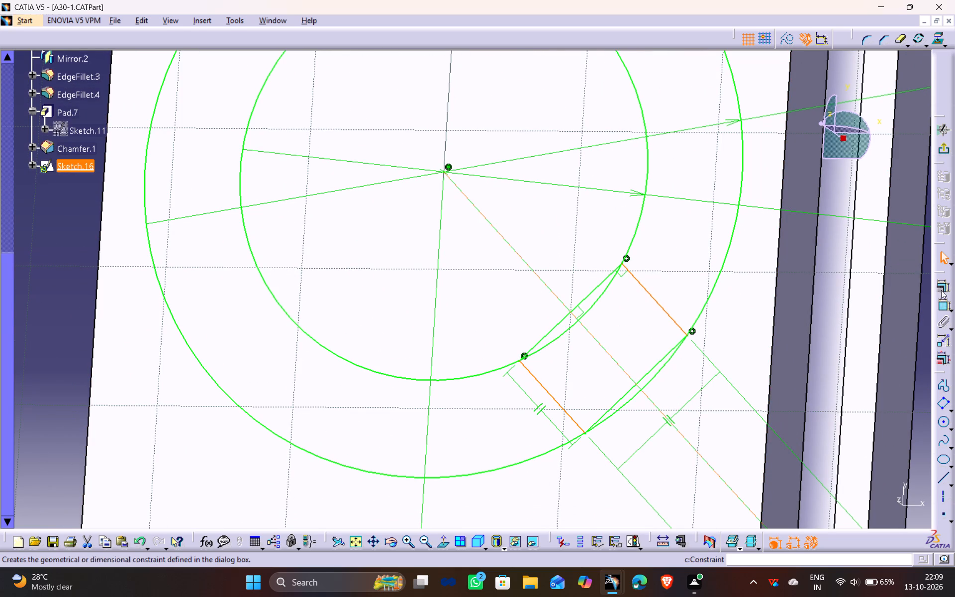
{"action": "left_click", "coordinate": [941, 286]}
{"action": "left_click", "coordinate": [823, 461]}
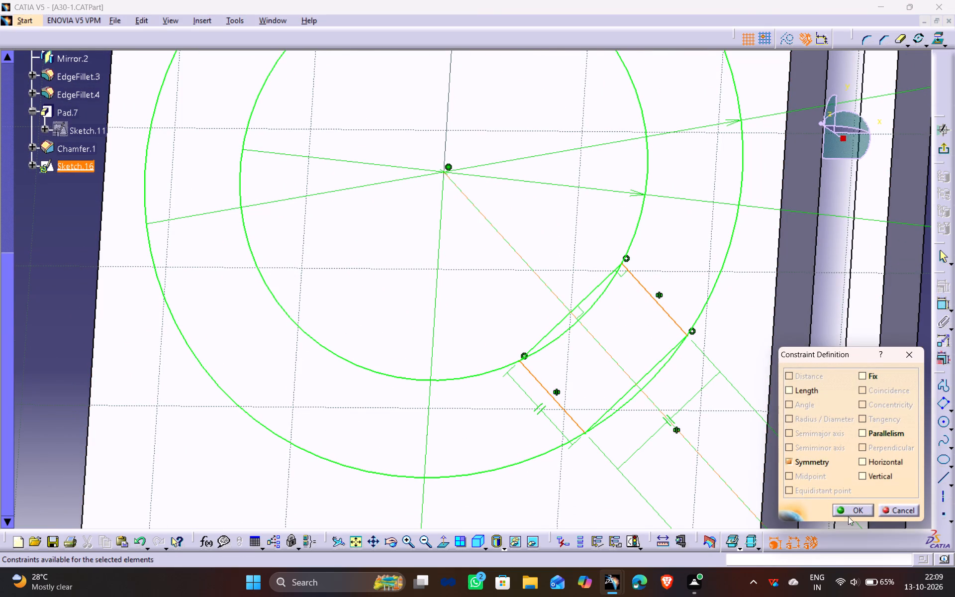
{"action": "left_click", "coordinate": [857, 503]}
{"action": "middle_click_drag", "start_coordinate": [666, 259], "coordinate": [668, 281], "text": "ctrl"}
{"action": "left_click", "coordinate": [862, 505]}
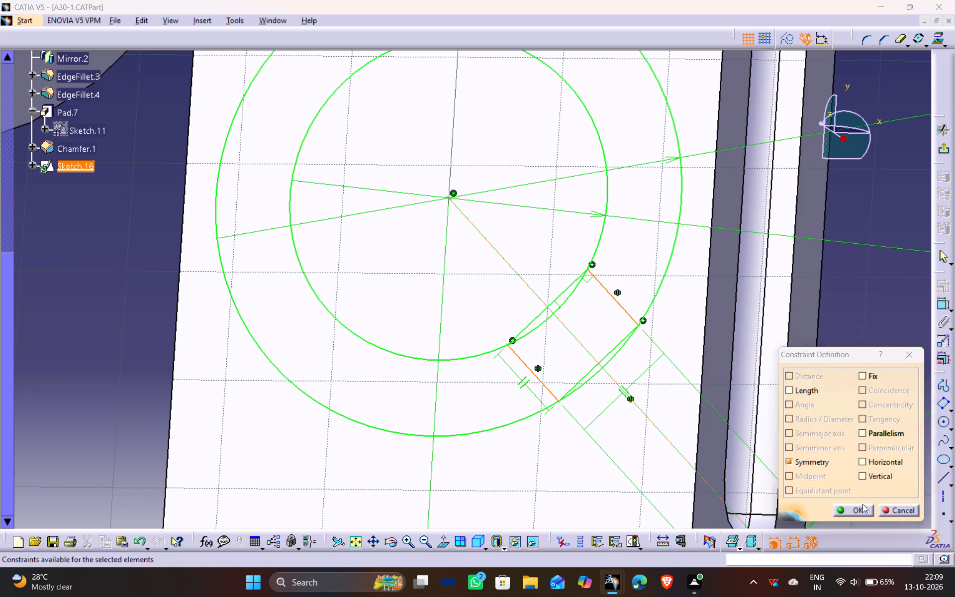
{"action": "left_click", "coordinate": [840, 282]}
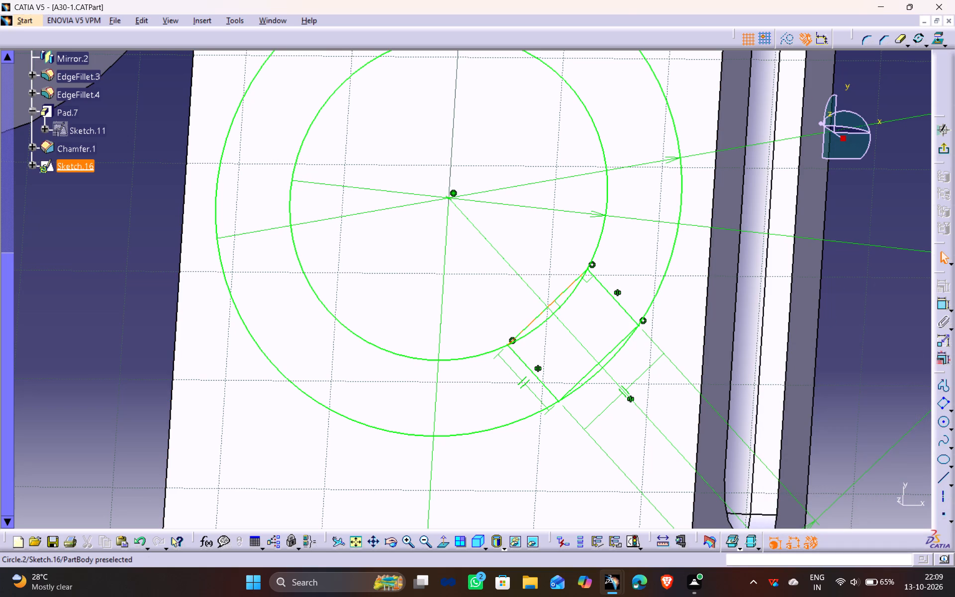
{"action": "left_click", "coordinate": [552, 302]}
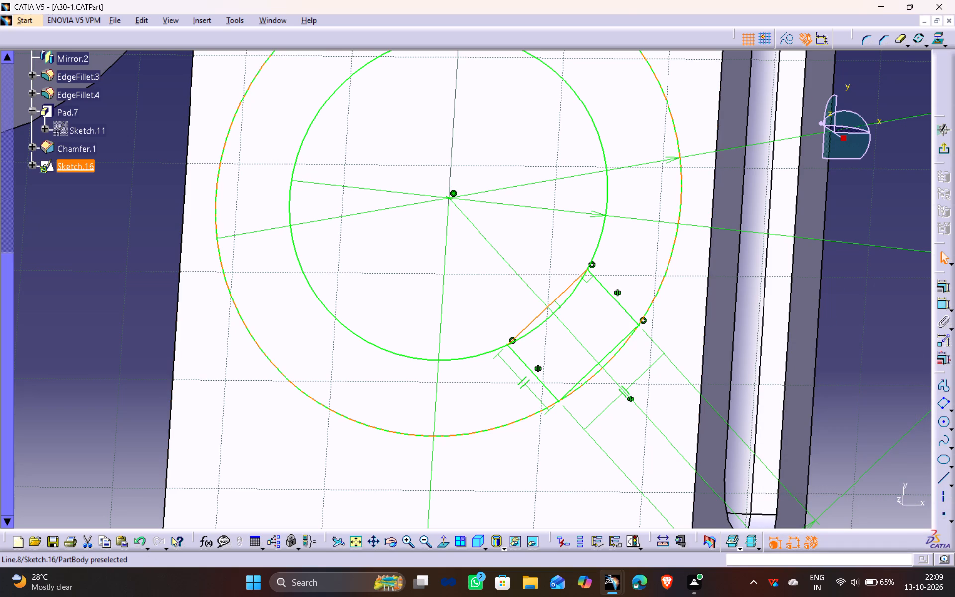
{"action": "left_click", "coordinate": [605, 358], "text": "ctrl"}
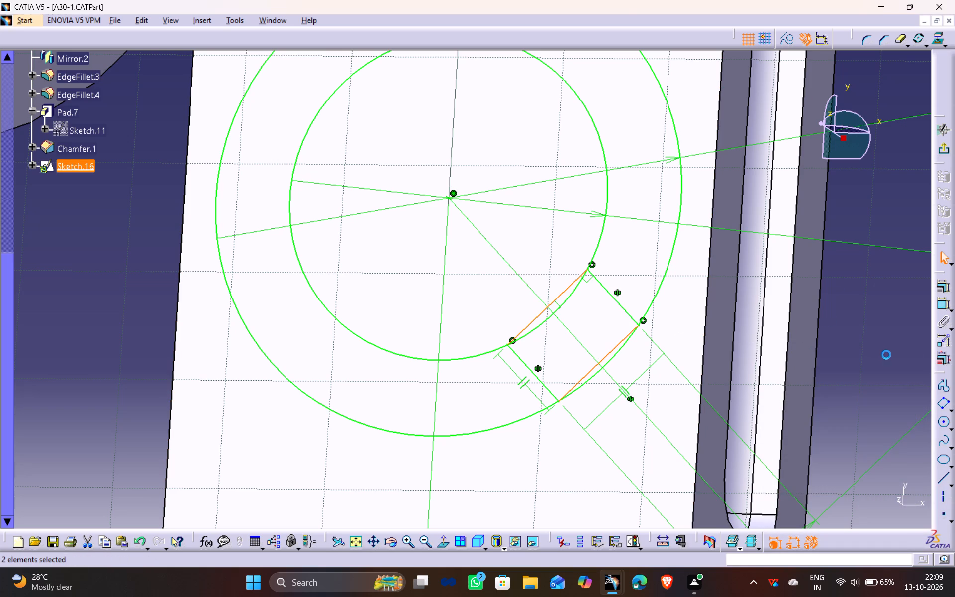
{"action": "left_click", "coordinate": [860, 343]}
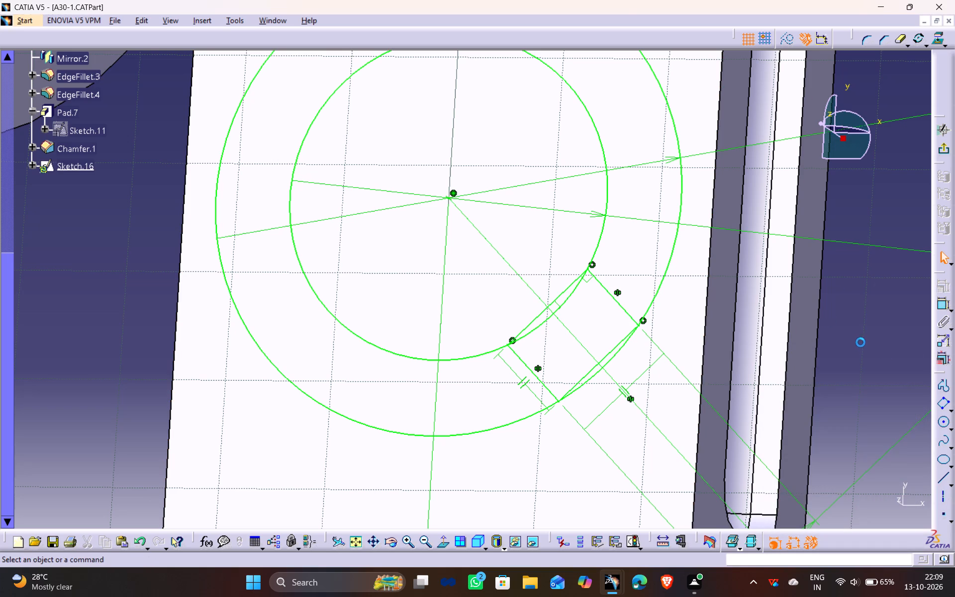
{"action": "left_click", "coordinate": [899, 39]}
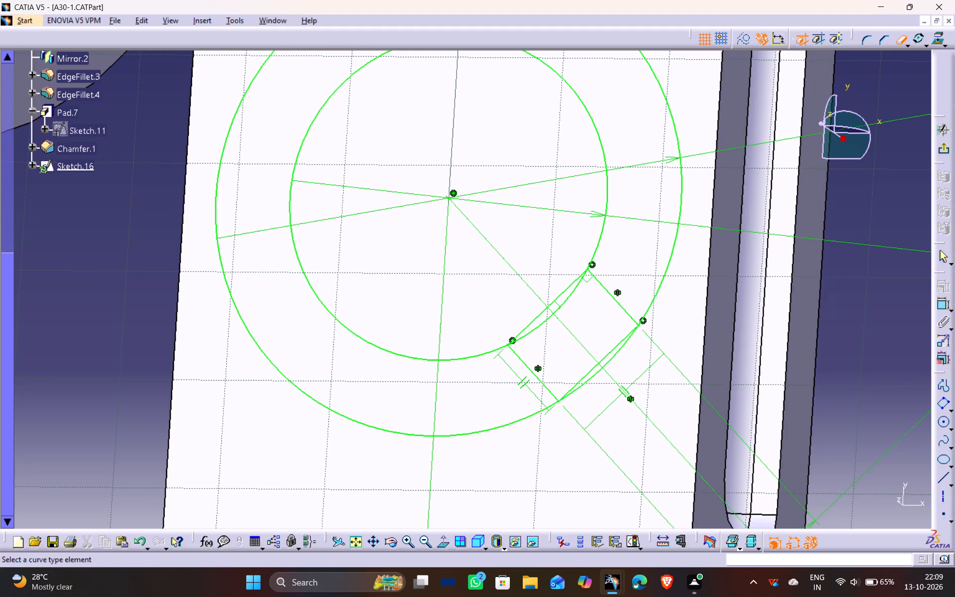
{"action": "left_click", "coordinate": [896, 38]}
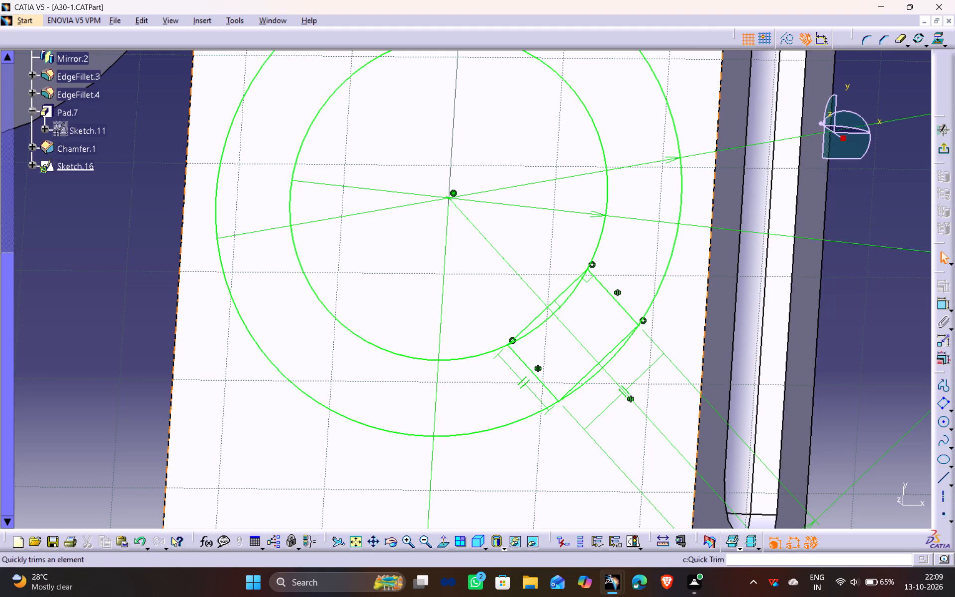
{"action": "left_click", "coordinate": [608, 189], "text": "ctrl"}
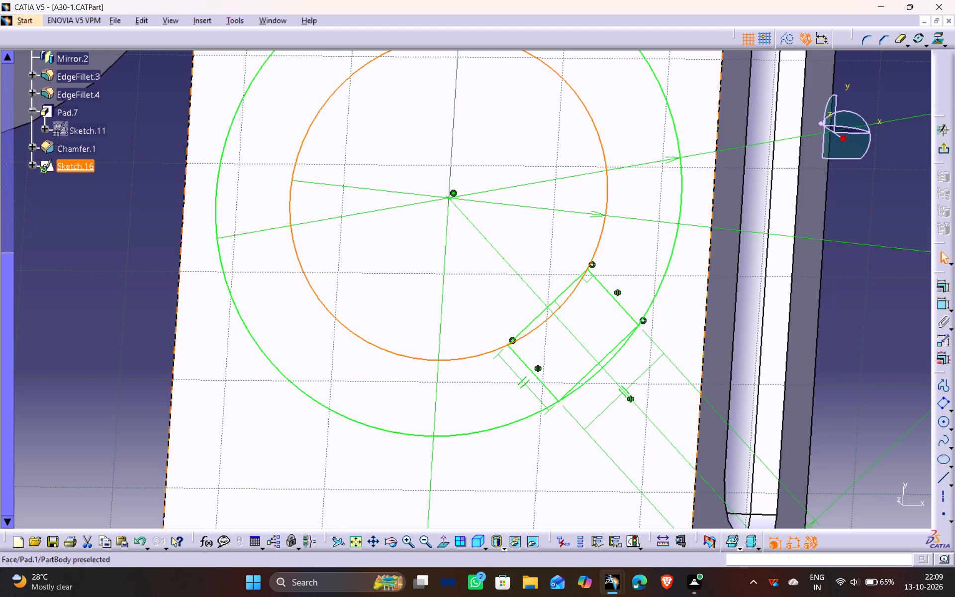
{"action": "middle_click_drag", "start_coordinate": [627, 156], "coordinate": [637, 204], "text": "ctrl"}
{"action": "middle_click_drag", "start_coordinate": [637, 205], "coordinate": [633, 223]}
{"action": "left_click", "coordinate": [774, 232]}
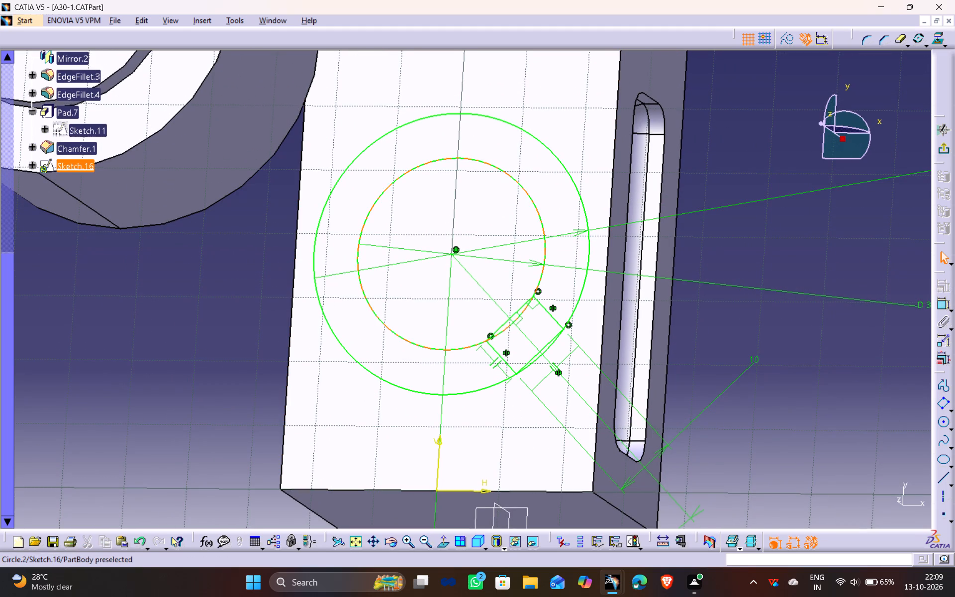
Rotate the slot rectangle about the ring's centre in duplicate mode, with 3 instances at 90 degrees.
{"action": "left_click", "coordinate": [521, 309]}
{"action": "left_click", "coordinate": [547, 311], "text": "ctrl"}
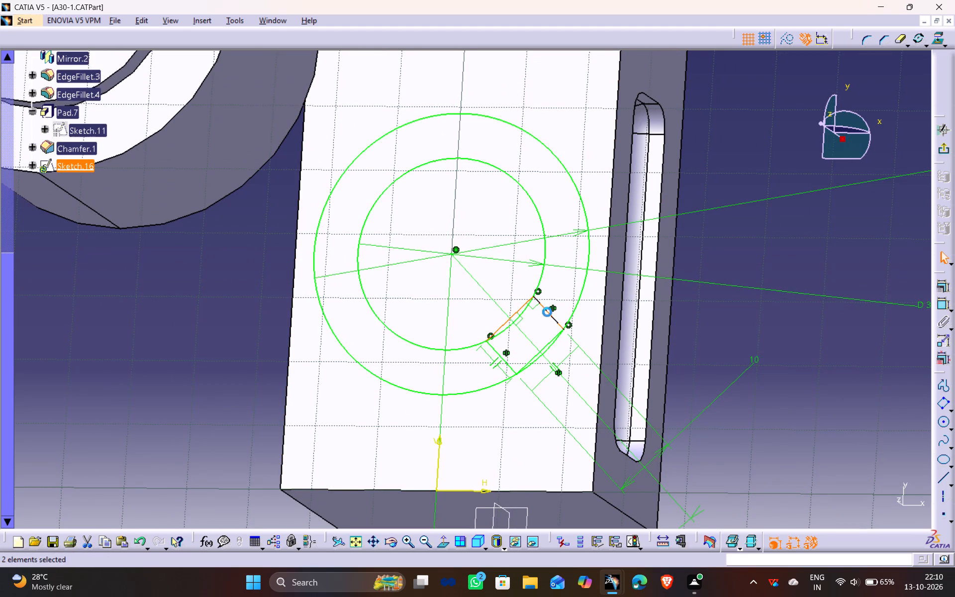
{"action": "left_click", "coordinate": [502, 355], "text": "ctrl"}
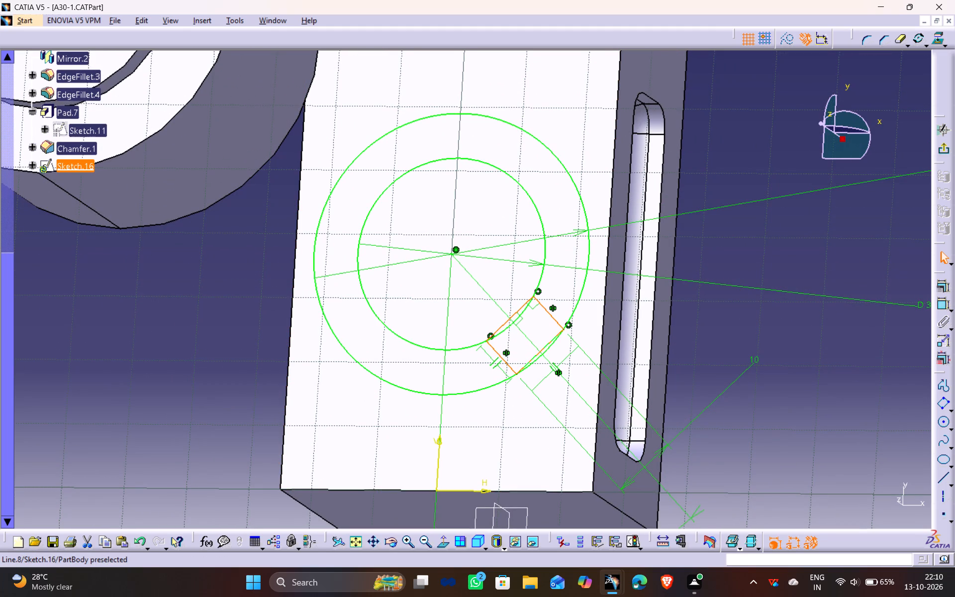
{"action": "left_click", "coordinate": [541, 350], "text": "ctrl"}
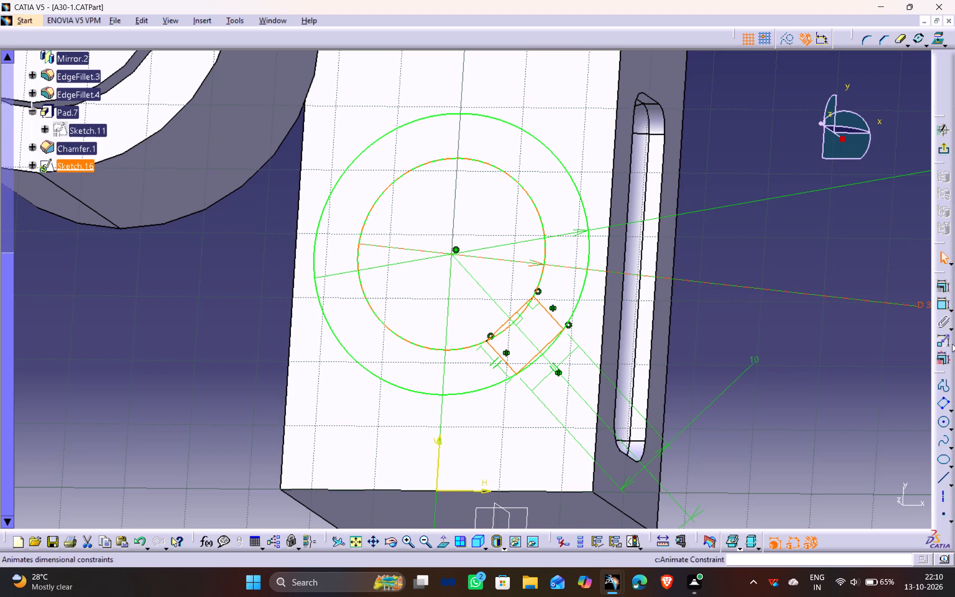
{"action": "left_click", "coordinate": [921, 38]}
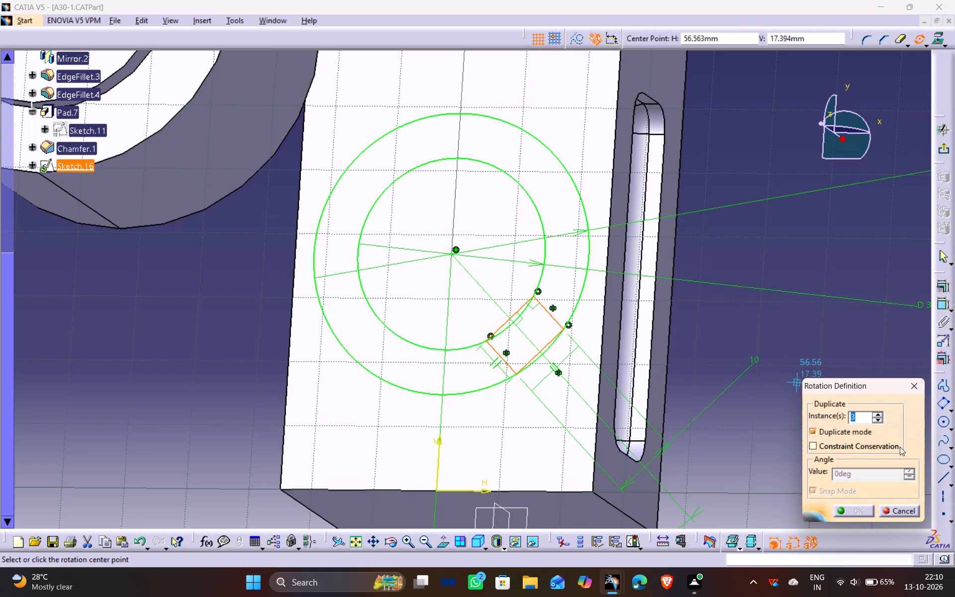
{"action": "left_click", "coordinate": [452, 251]}
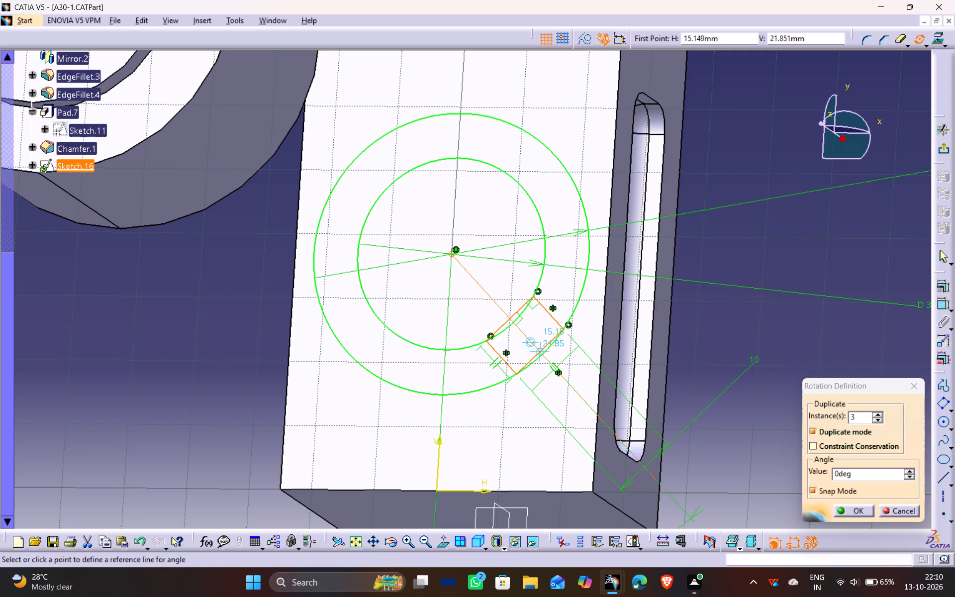
{"action": "left_click", "coordinate": [540, 353]}
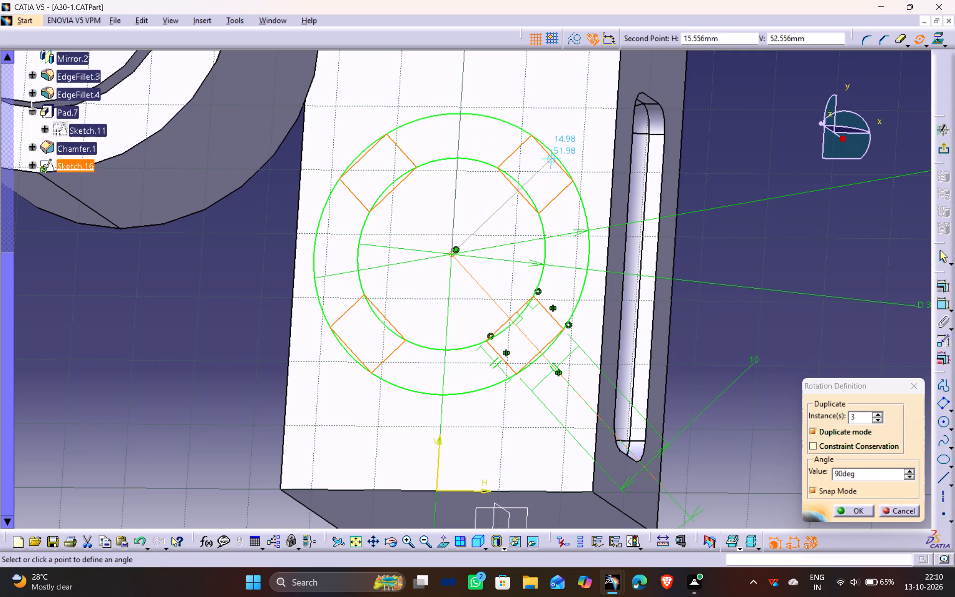
{"action": "left_click", "coordinate": [554, 156]}
{"action": "left_click", "coordinate": [759, 269]}
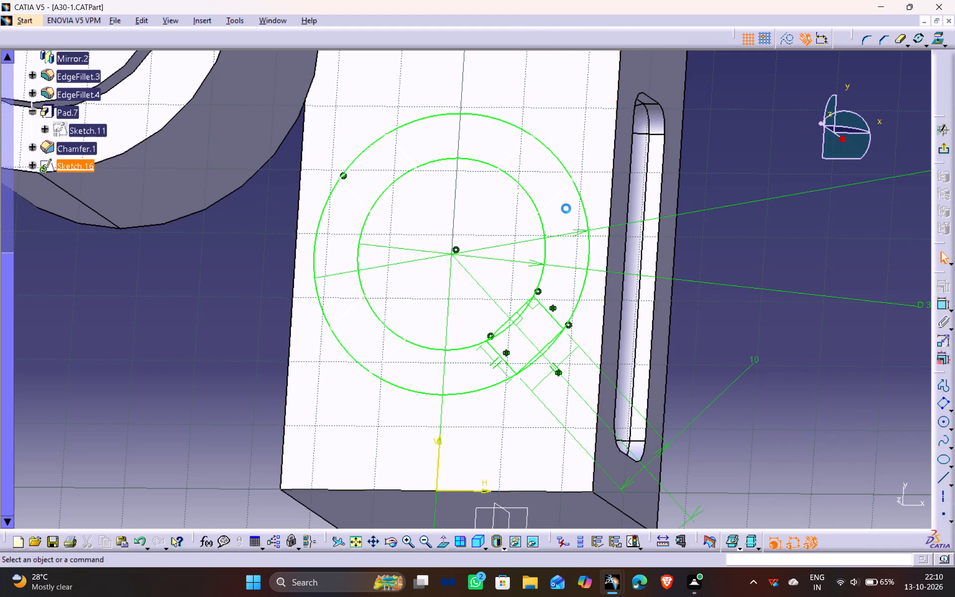
Auto-constrain all twelve lines of the three copied rectangles, using the sketch's V and H directions as references in Chained mode.
{"action": "left_click", "coordinate": [555, 196]}
{"action": "left_click", "coordinate": [560, 164], "text": "ctrl"}
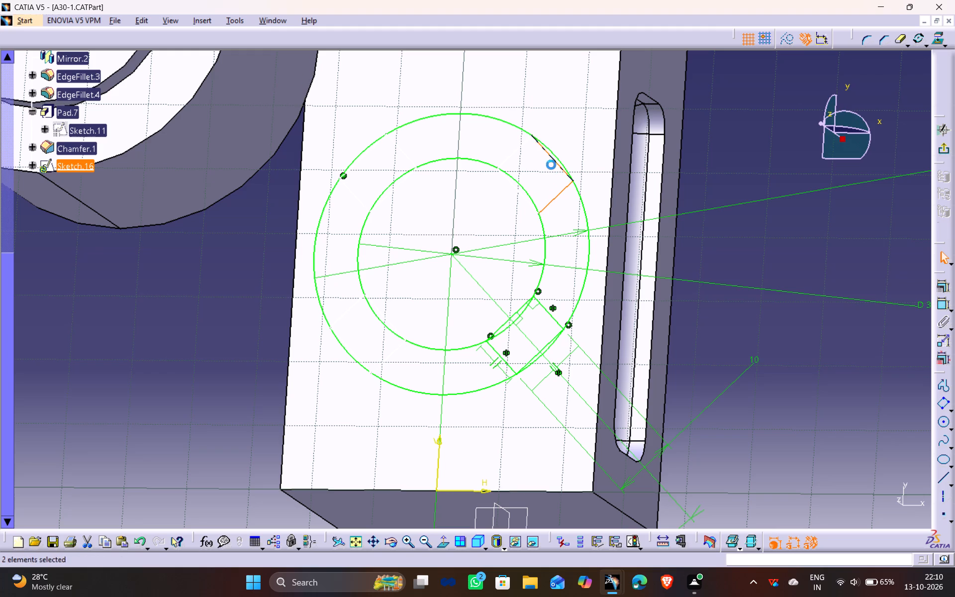
{"action": "left_click", "coordinate": [514, 148], "text": "ctrl"}
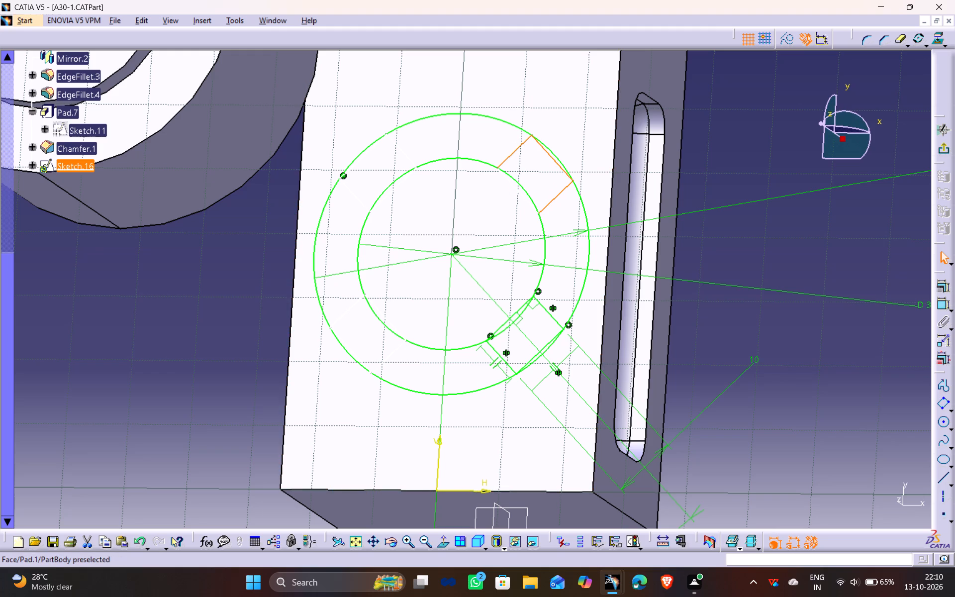
{"action": "left_click", "coordinate": [521, 193], "text": "ctrl"}
{"action": "left_click", "coordinate": [404, 153], "text": "ctrl"}
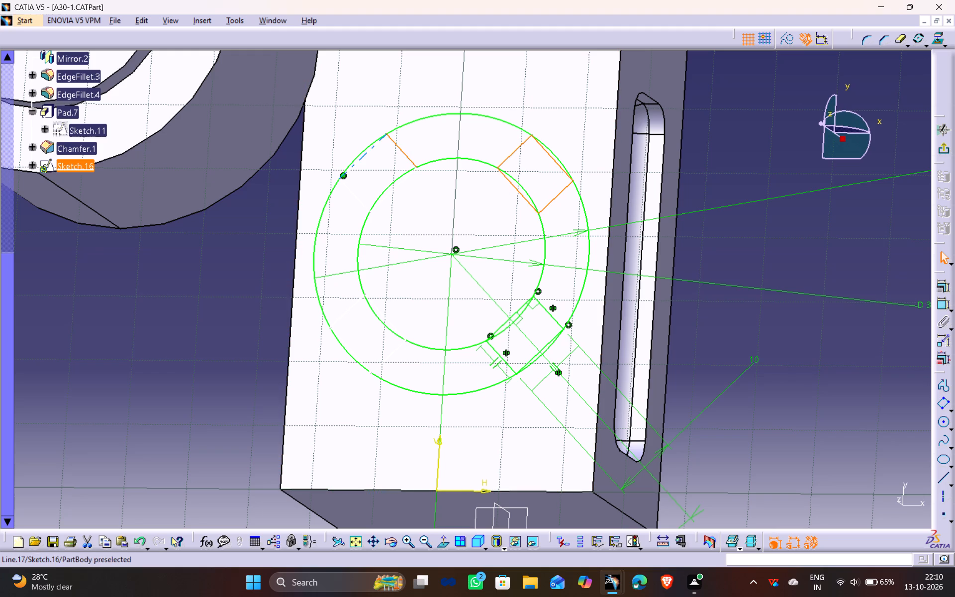
{"action": "left_click", "coordinate": [366, 151], "text": "ctrl"}
{"action": "left_click", "coordinate": [357, 198], "text": "ctrl"}
{"action": "left_click", "coordinate": [392, 195], "text": "ctrl"}
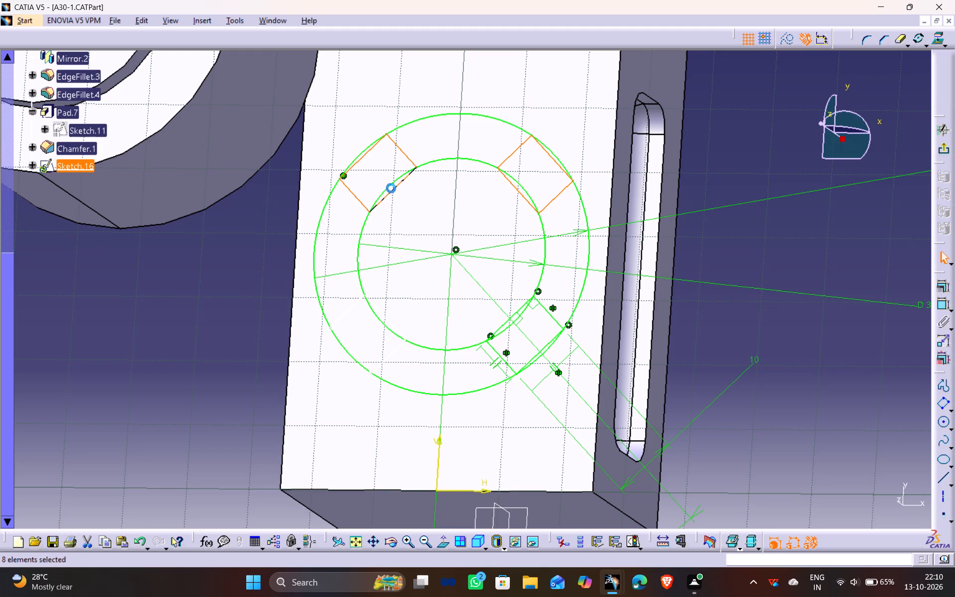
{"action": "left_click", "coordinate": [350, 309], "text": "ctrl"}
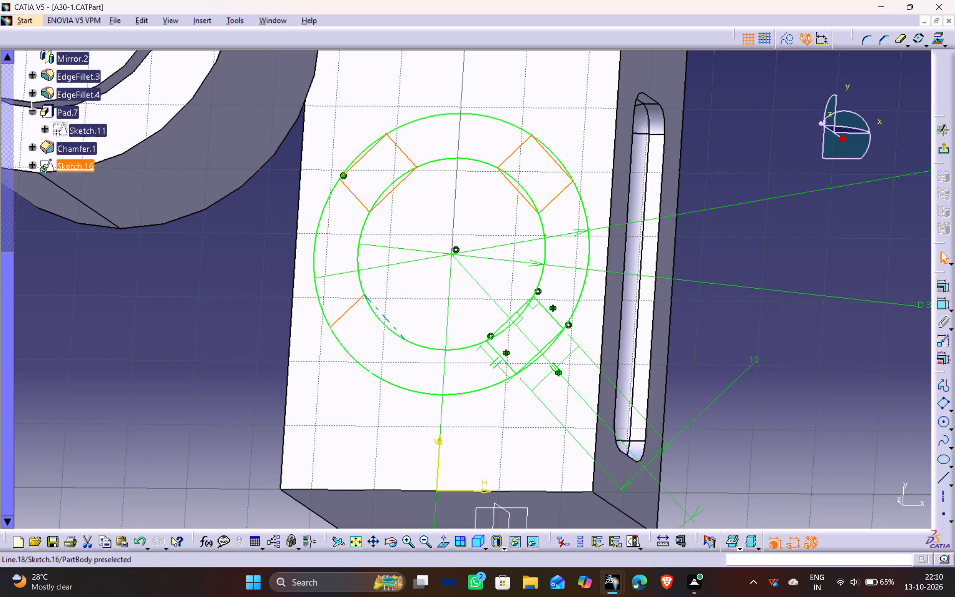
{"action": "left_click", "coordinate": [385, 317], "text": "ctrl"}
{"action": "left_click", "coordinate": [387, 358], "text": "ctrl"}
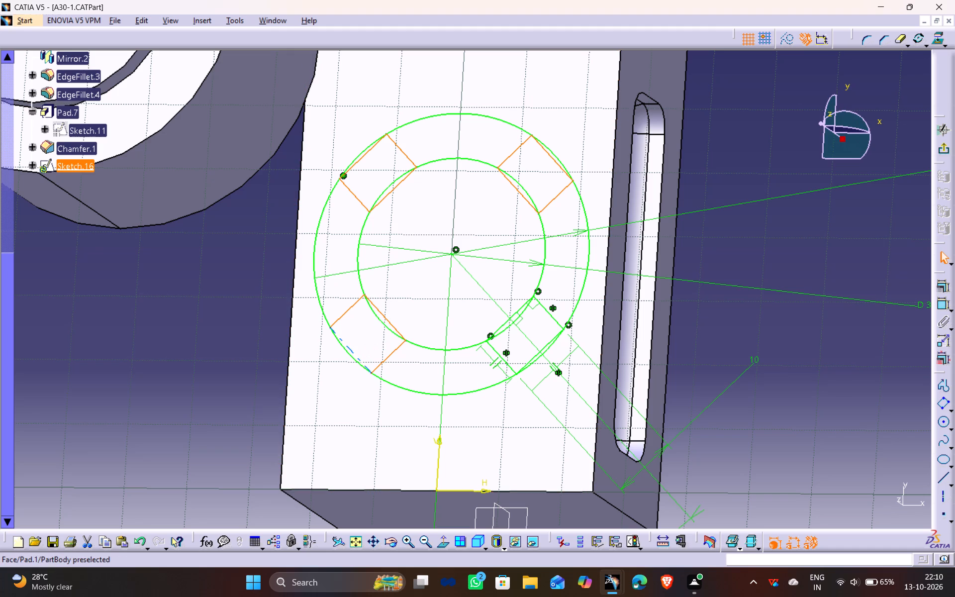
{"action": "left_click", "coordinate": [354, 354], "text": "ctrl"}
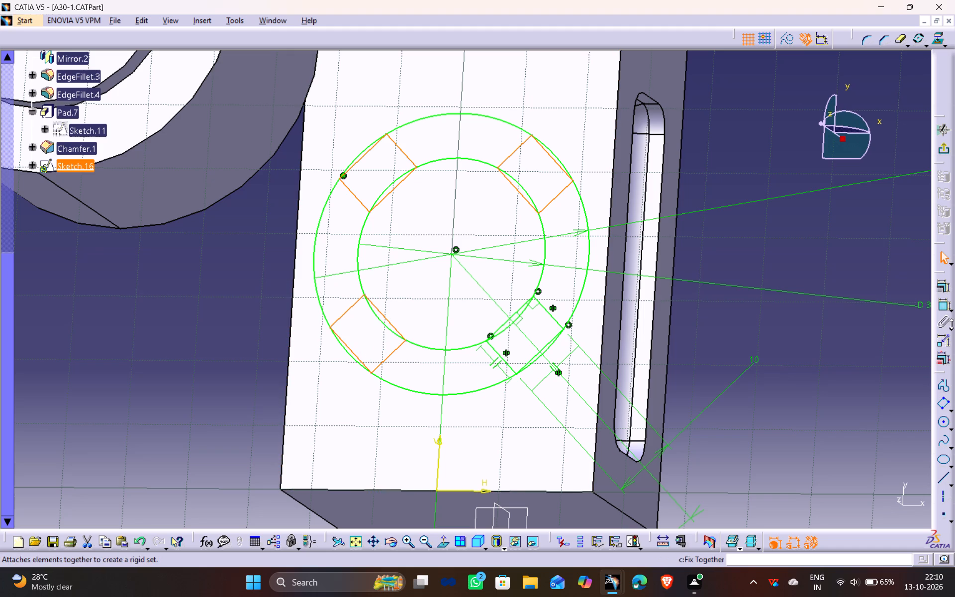
{"action": "left_click", "coordinate": [952, 327]}
{"action": "left_click", "coordinate": [938, 341]}
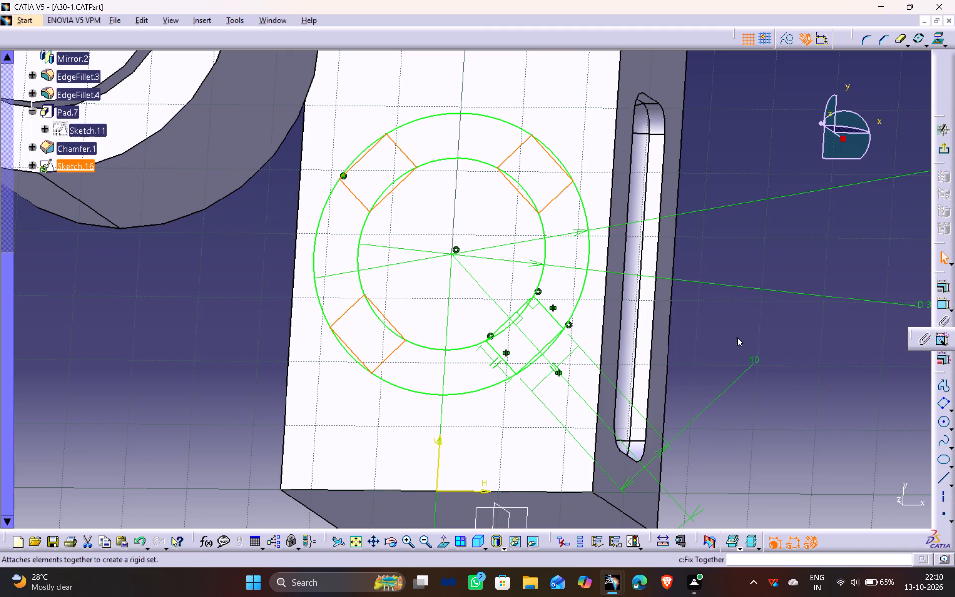
{"action": "left_click", "coordinate": [872, 464]}
{"action": "middle_click_drag", "start_coordinate": [508, 409], "coordinate": [505, 403]}
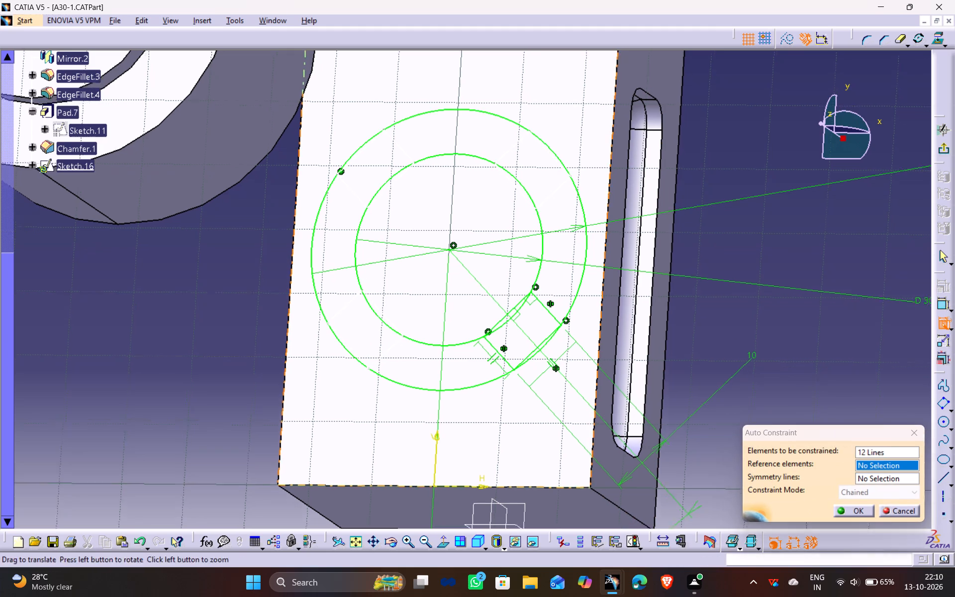
{"action": "middle_click_drag", "start_coordinate": [505, 403], "coordinate": [513, 338]}
{"action": "left_click", "coordinate": [445, 372]}
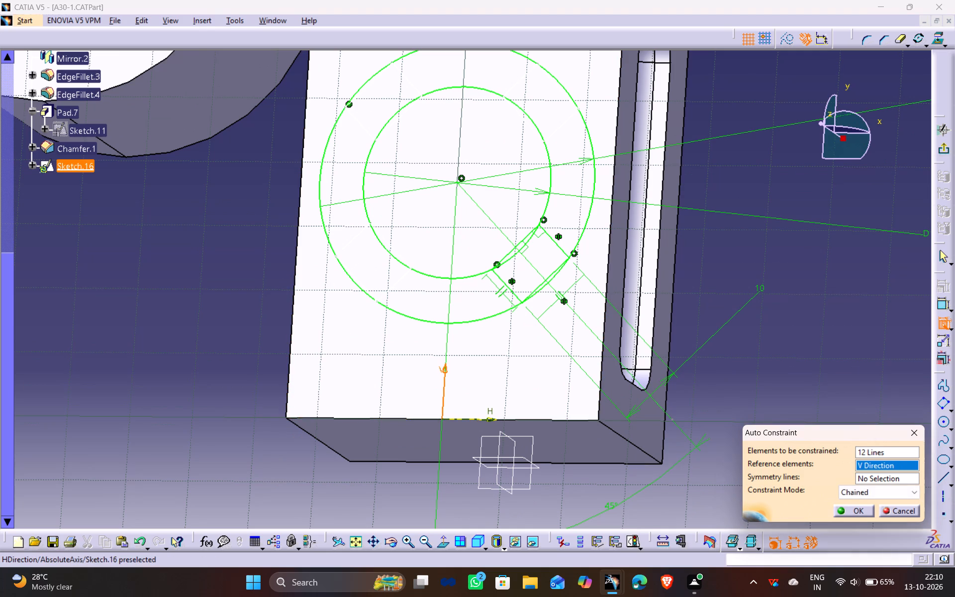
{"action": "left_click", "coordinate": [487, 419]}
{"action": "left_click", "coordinate": [855, 504]}
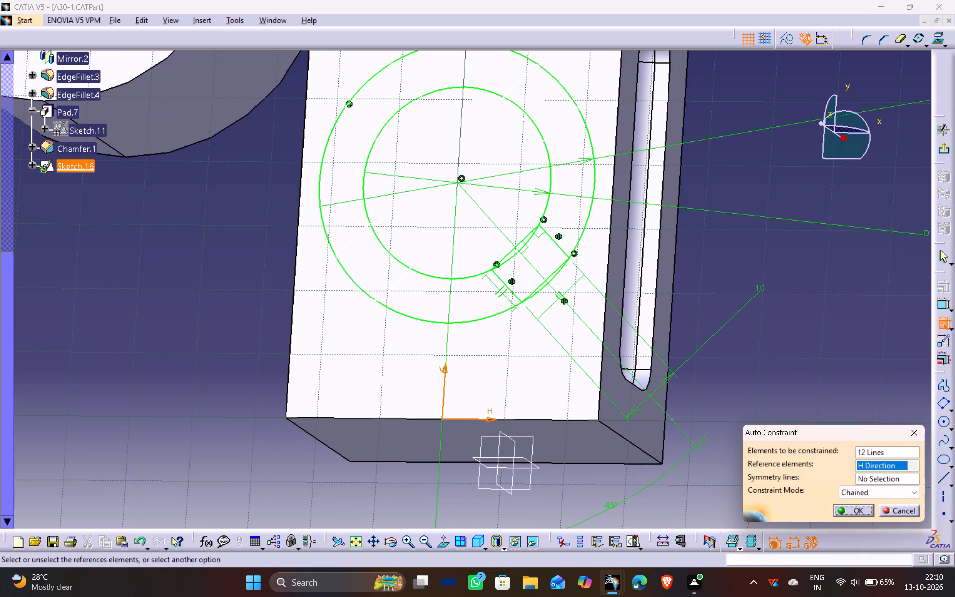
{"action": "left_click", "coordinate": [854, 512]}
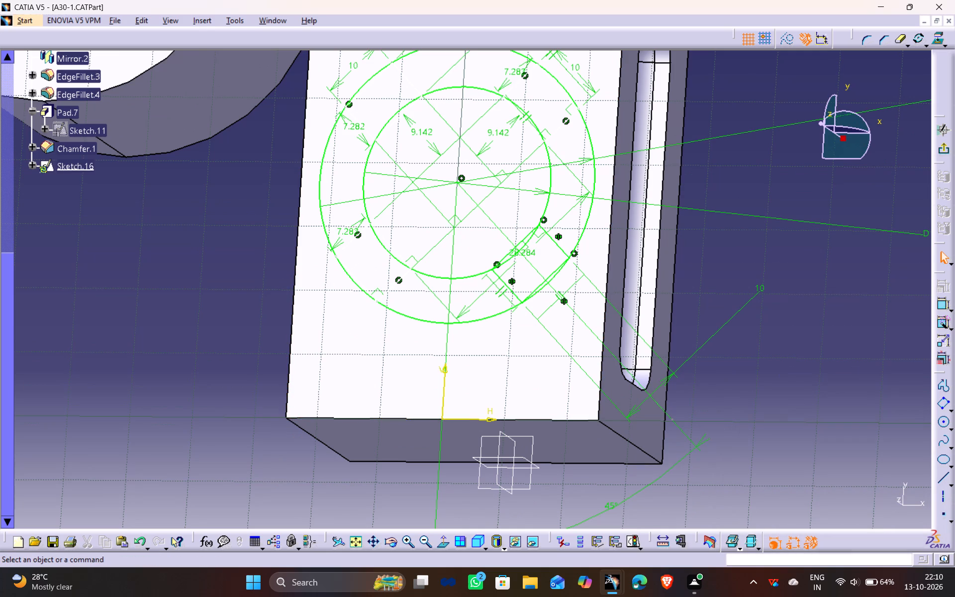
Examine the constraints on the three copied rectangles around the ring.
{"action": "middle_click_drag", "start_coordinate": [432, 156], "coordinate": [455, 236]}
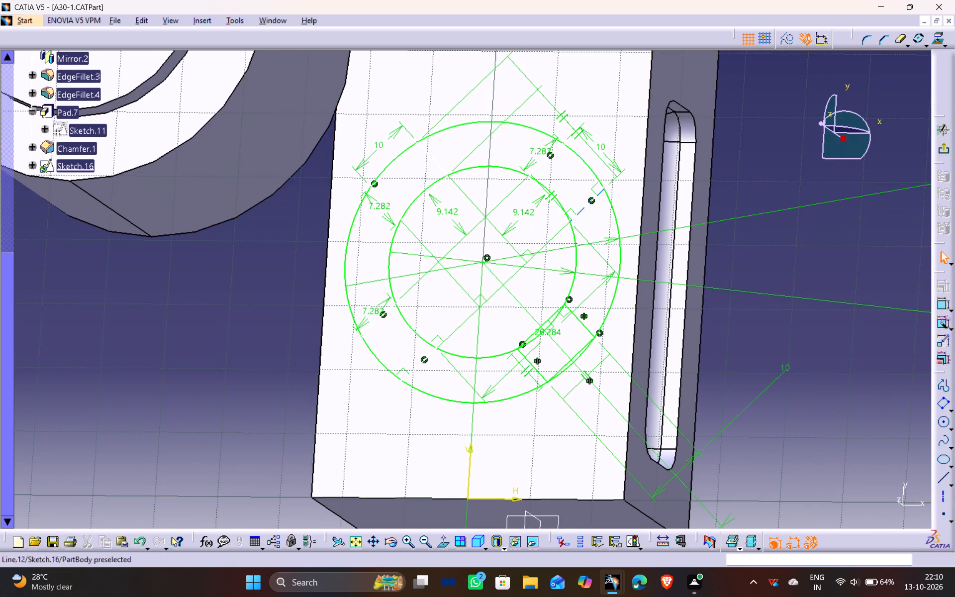
{"action": "middle_click_drag", "start_coordinate": [425, 431], "coordinate": [424, 355], "text": "ctrl"}
{"action": "middle_click_drag", "start_coordinate": [379, 423], "coordinate": [408, 370]}
{"action": "middle_click_drag", "start_coordinate": [401, 191], "coordinate": [407, 236], "text": "ctrl"}
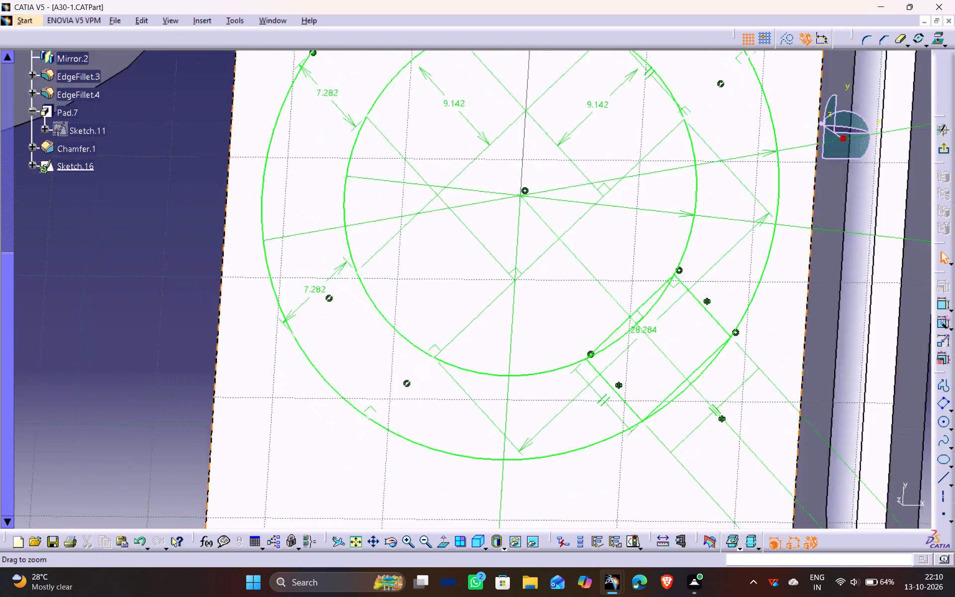
{"action": "middle_click_drag", "start_coordinate": [407, 236], "coordinate": [416, 278], "text": "ctrl"}
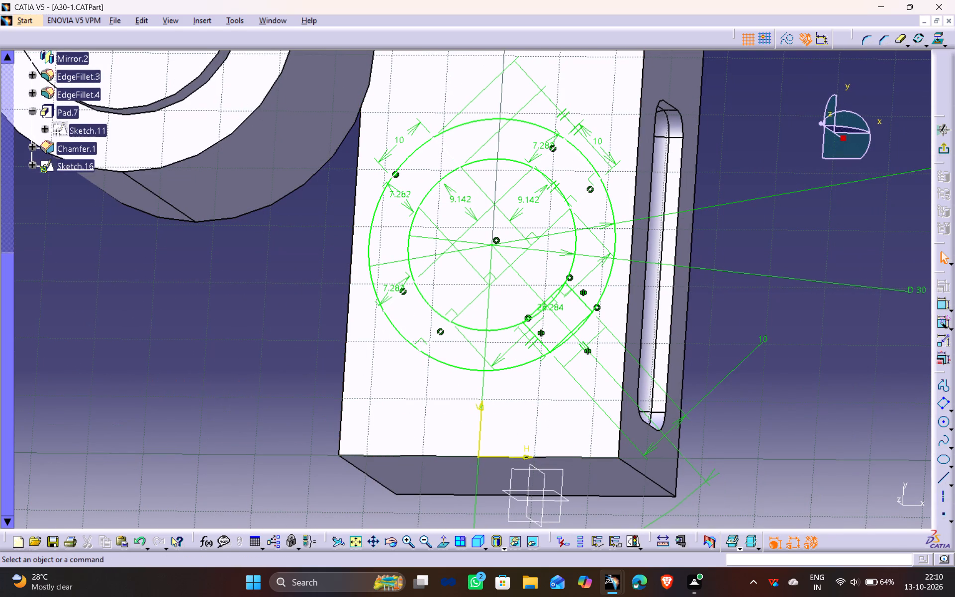
{"action": "middle_click_drag", "start_coordinate": [598, 481], "coordinate": [564, 370]}
{"action": "left_click_drag", "start_coordinate": [597, 481], "coordinate": [564, 370]}
{"action": "scroll", "coordinate": [596, 479], "scroll_direction": "down", "scroll_amount": 1}
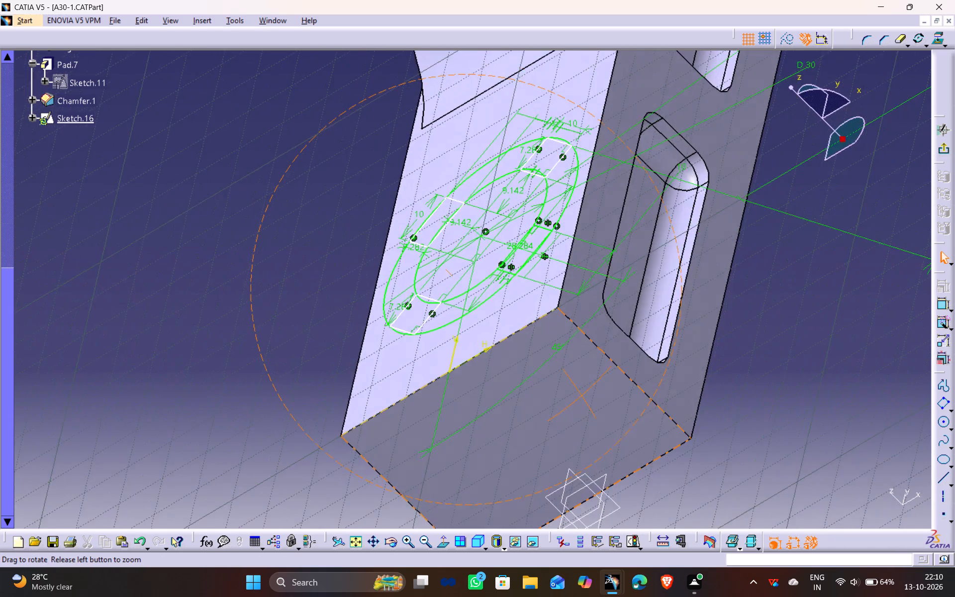
{"action": "left_click_drag", "start_coordinate": [564, 370], "coordinate": [587, 375]}
{"action": "middle_click_drag", "start_coordinate": [564, 370], "coordinate": [588, 376]}
{"action": "middle_click_drag", "start_coordinate": [441, 315], "coordinate": [454, 344]}
{"action": "middle_click_drag", "start_coordinate": [457, 443], "coordinate": [463, 356], "text": "ctrl"}
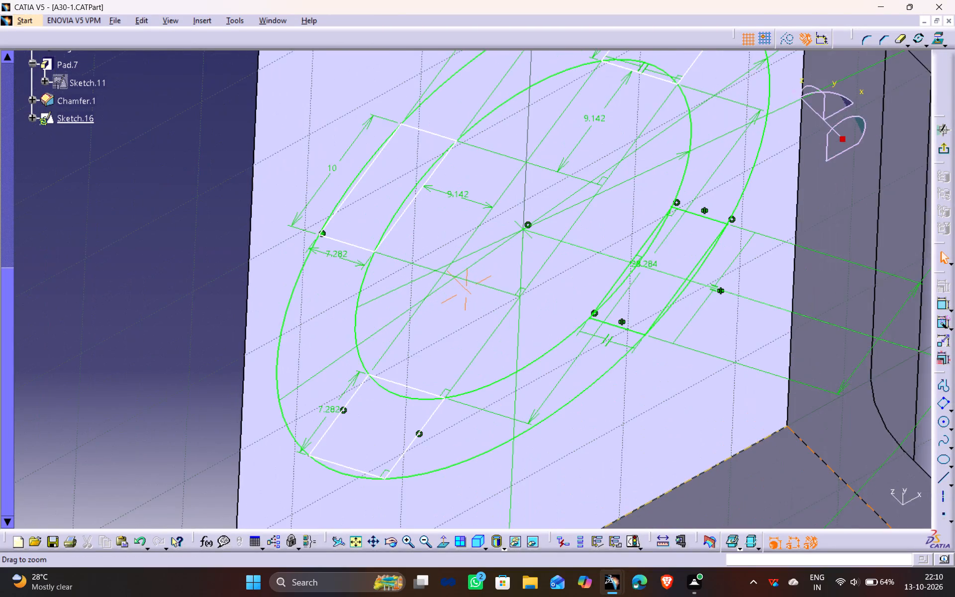
{"action": "middle_click_drag", "start_coordinate": [469, 294], "coordinate": [473, 343]}
{"action": "middle_click_drag", "start_coordinate": [459, 257], "coordinate": [470, 289], "text": "ctrl"}
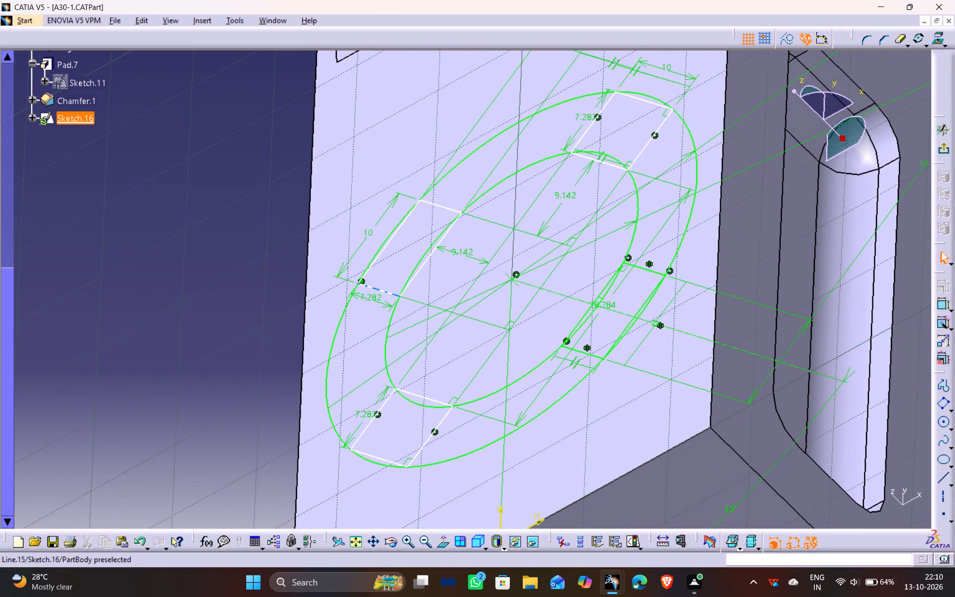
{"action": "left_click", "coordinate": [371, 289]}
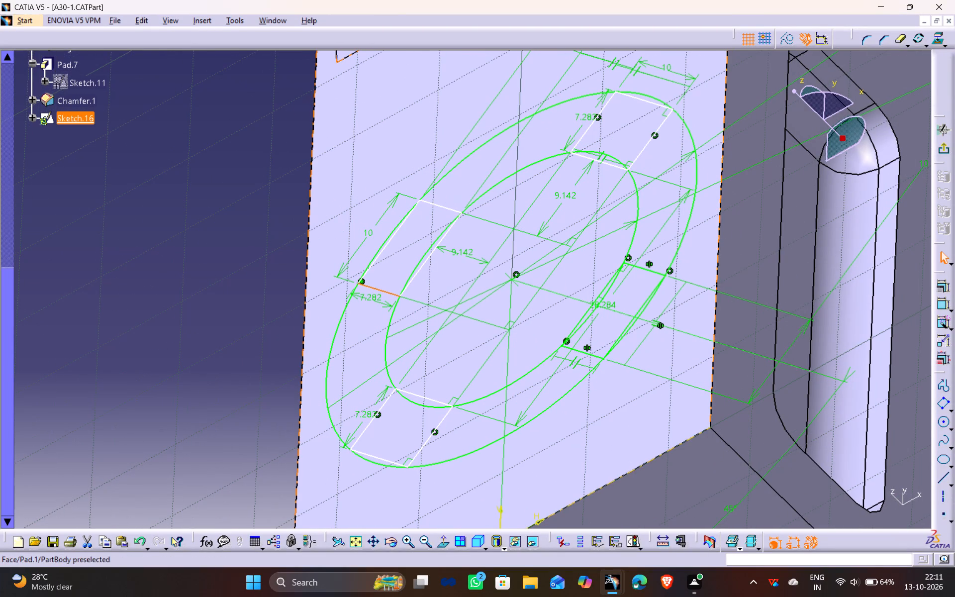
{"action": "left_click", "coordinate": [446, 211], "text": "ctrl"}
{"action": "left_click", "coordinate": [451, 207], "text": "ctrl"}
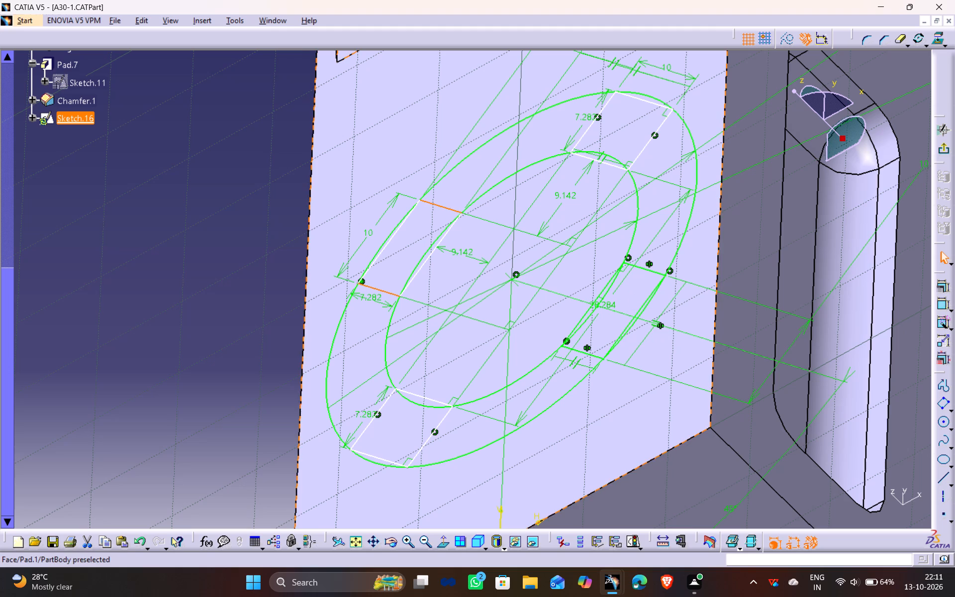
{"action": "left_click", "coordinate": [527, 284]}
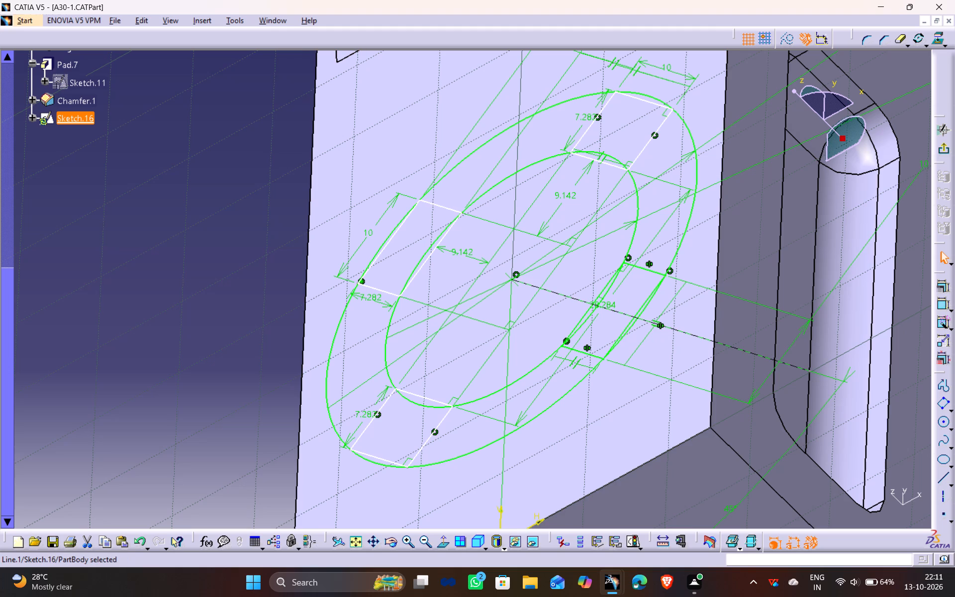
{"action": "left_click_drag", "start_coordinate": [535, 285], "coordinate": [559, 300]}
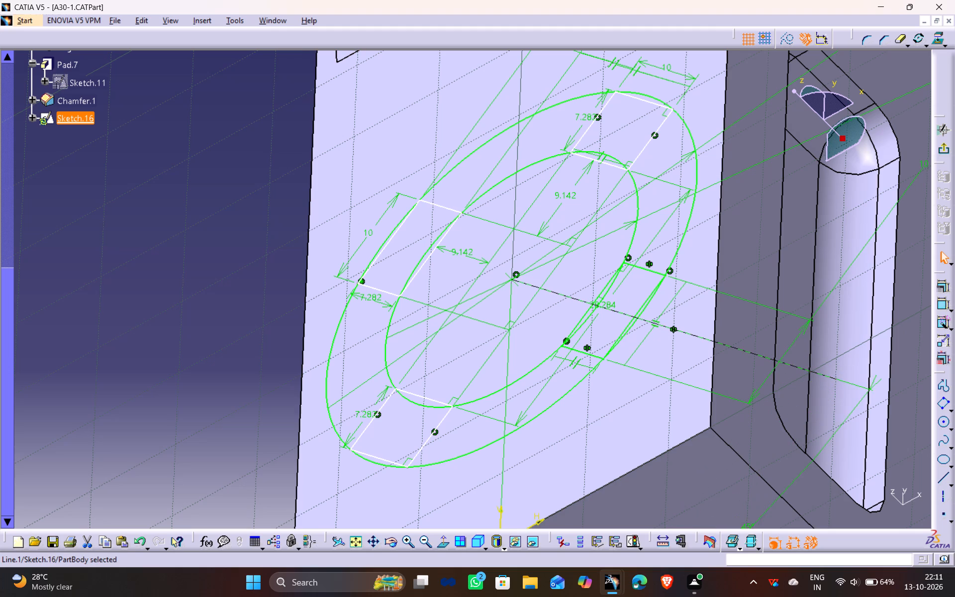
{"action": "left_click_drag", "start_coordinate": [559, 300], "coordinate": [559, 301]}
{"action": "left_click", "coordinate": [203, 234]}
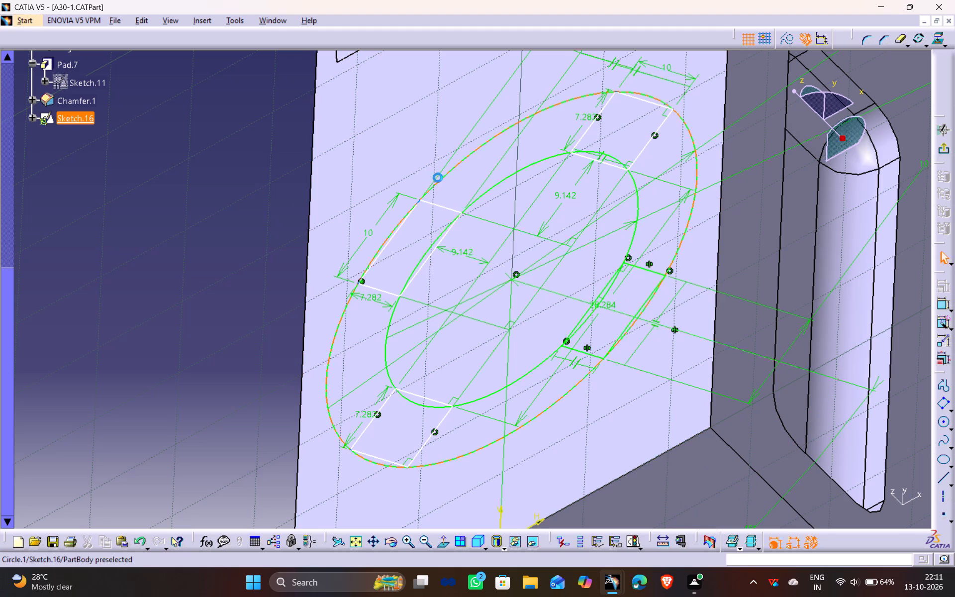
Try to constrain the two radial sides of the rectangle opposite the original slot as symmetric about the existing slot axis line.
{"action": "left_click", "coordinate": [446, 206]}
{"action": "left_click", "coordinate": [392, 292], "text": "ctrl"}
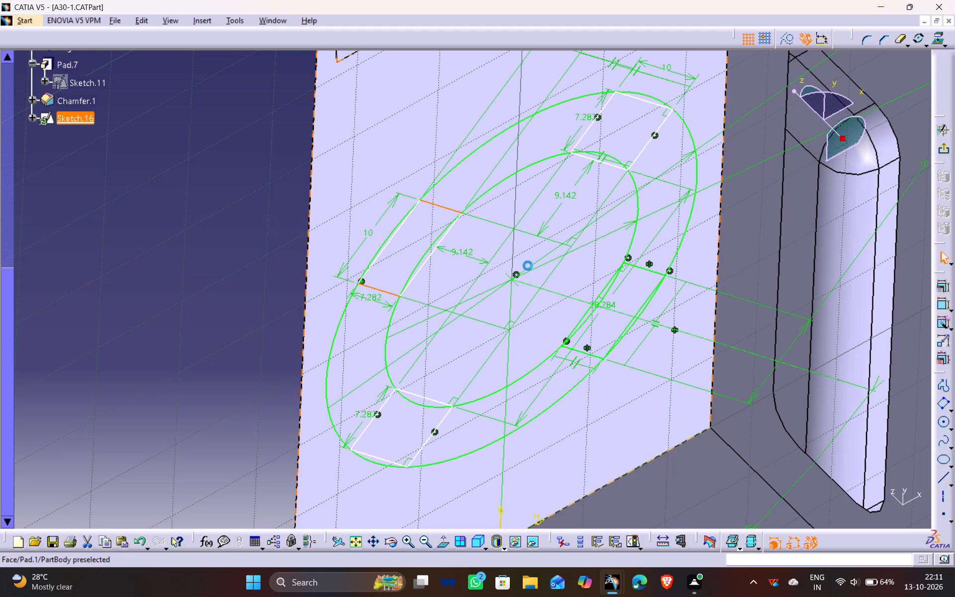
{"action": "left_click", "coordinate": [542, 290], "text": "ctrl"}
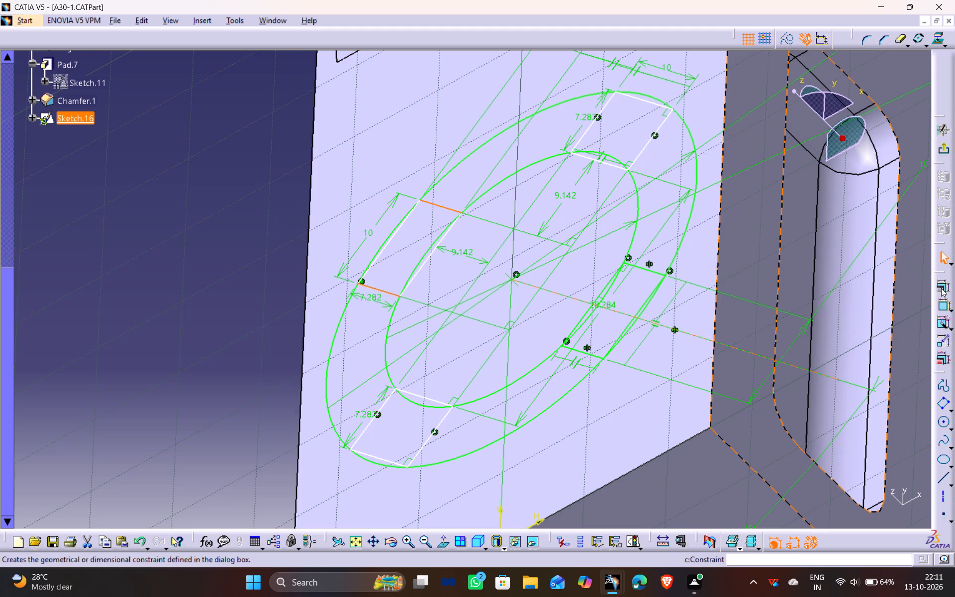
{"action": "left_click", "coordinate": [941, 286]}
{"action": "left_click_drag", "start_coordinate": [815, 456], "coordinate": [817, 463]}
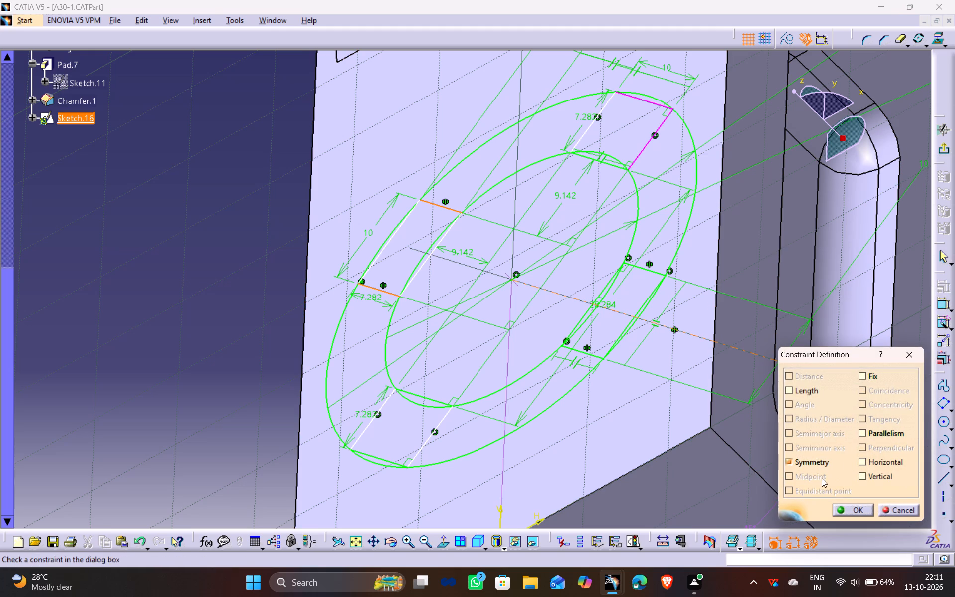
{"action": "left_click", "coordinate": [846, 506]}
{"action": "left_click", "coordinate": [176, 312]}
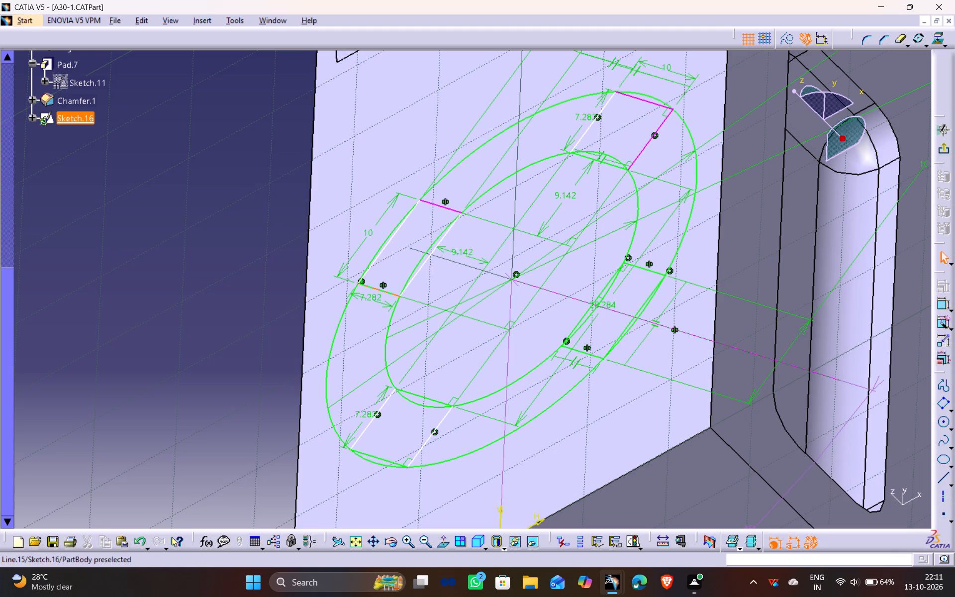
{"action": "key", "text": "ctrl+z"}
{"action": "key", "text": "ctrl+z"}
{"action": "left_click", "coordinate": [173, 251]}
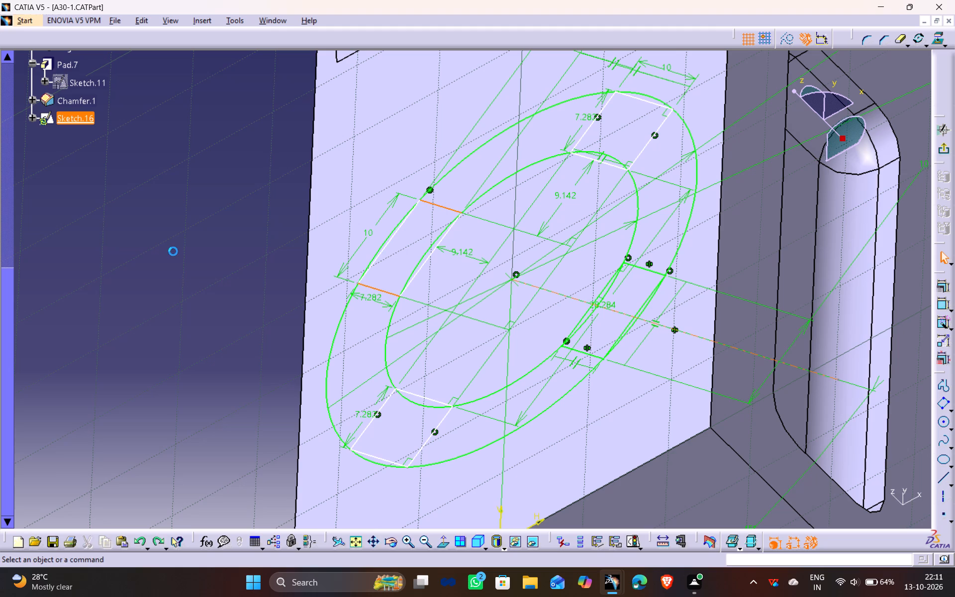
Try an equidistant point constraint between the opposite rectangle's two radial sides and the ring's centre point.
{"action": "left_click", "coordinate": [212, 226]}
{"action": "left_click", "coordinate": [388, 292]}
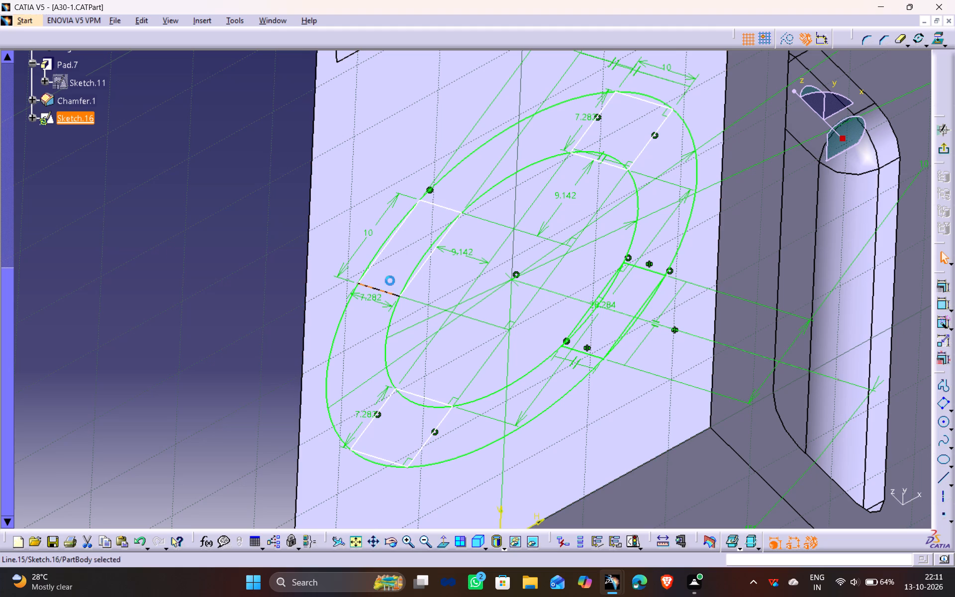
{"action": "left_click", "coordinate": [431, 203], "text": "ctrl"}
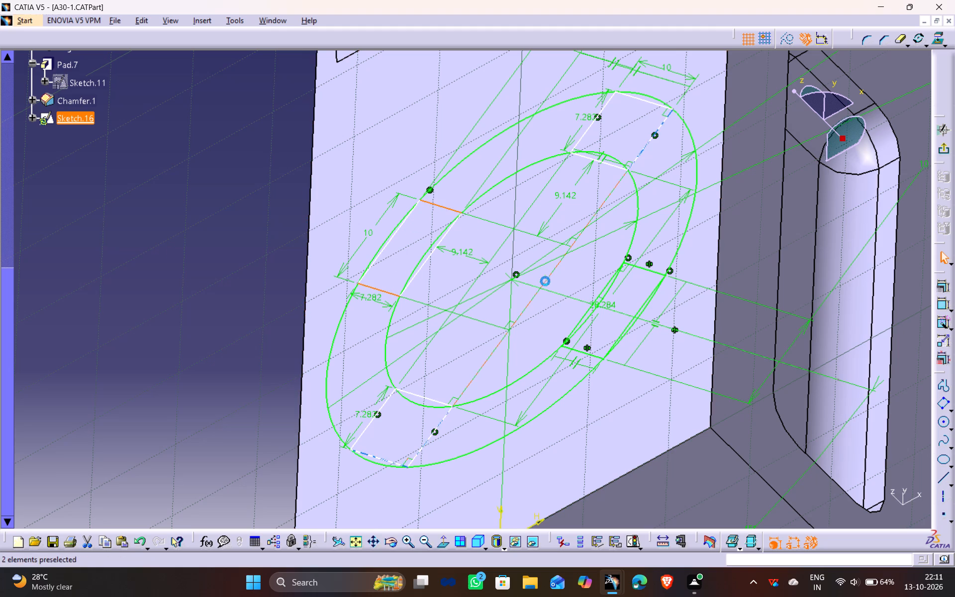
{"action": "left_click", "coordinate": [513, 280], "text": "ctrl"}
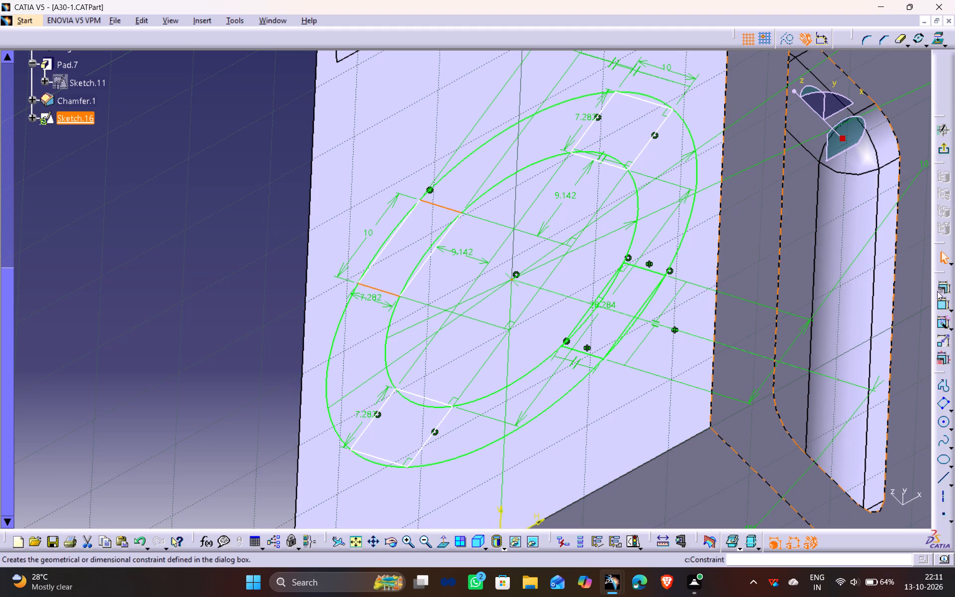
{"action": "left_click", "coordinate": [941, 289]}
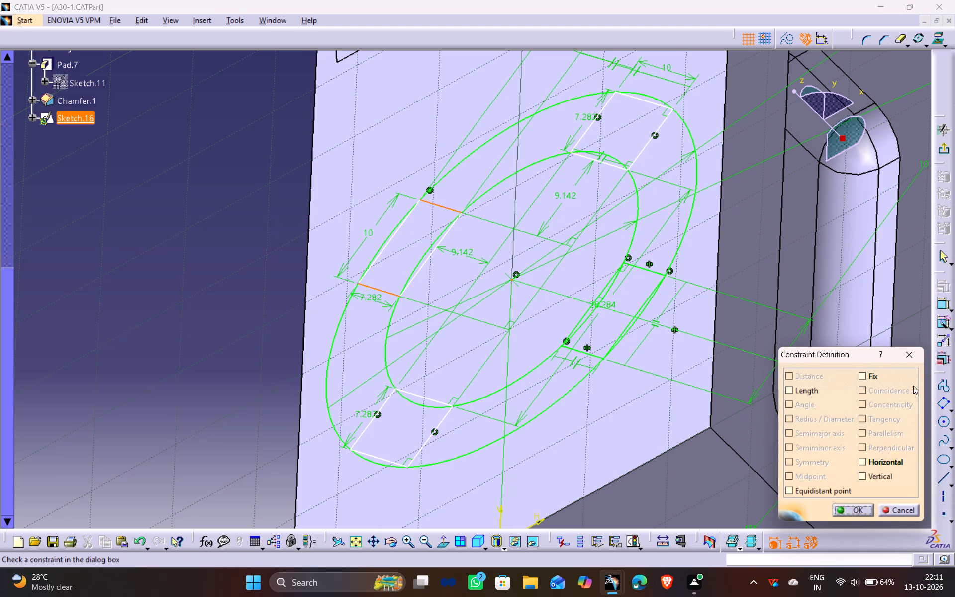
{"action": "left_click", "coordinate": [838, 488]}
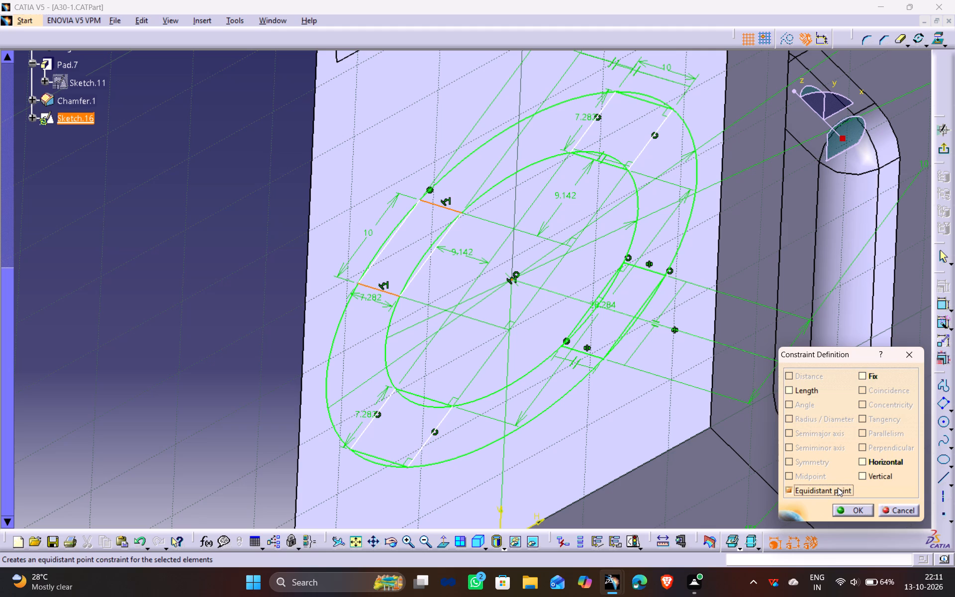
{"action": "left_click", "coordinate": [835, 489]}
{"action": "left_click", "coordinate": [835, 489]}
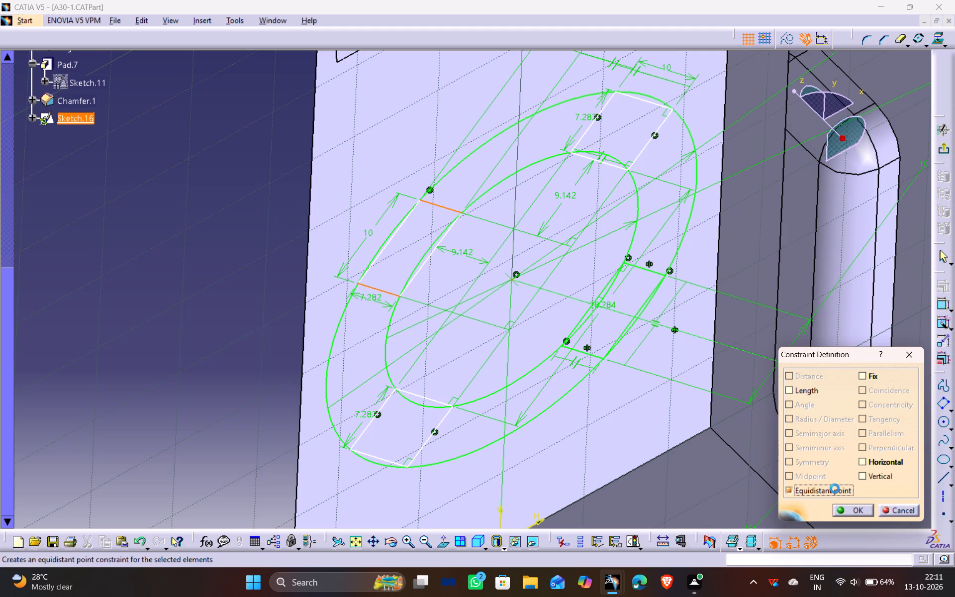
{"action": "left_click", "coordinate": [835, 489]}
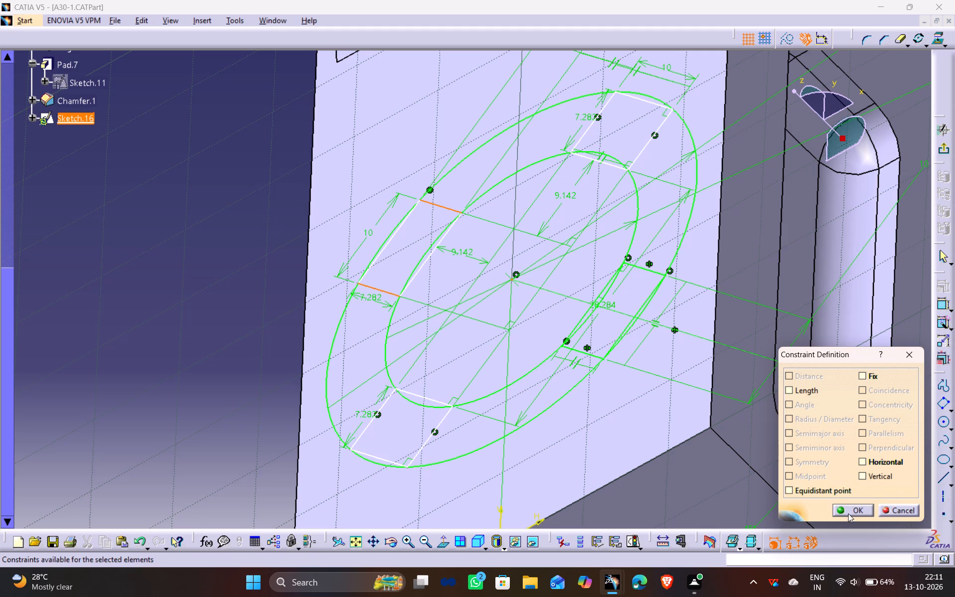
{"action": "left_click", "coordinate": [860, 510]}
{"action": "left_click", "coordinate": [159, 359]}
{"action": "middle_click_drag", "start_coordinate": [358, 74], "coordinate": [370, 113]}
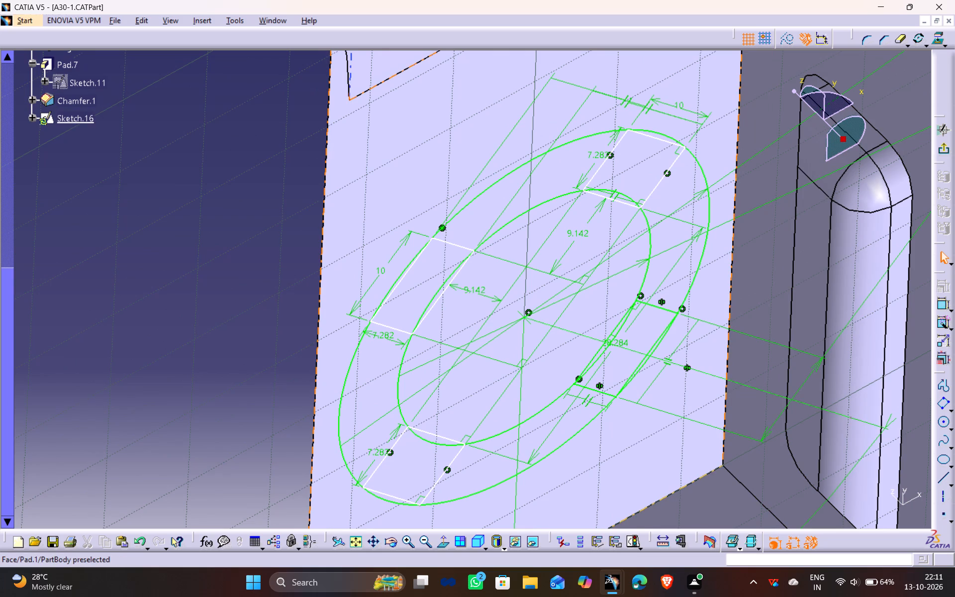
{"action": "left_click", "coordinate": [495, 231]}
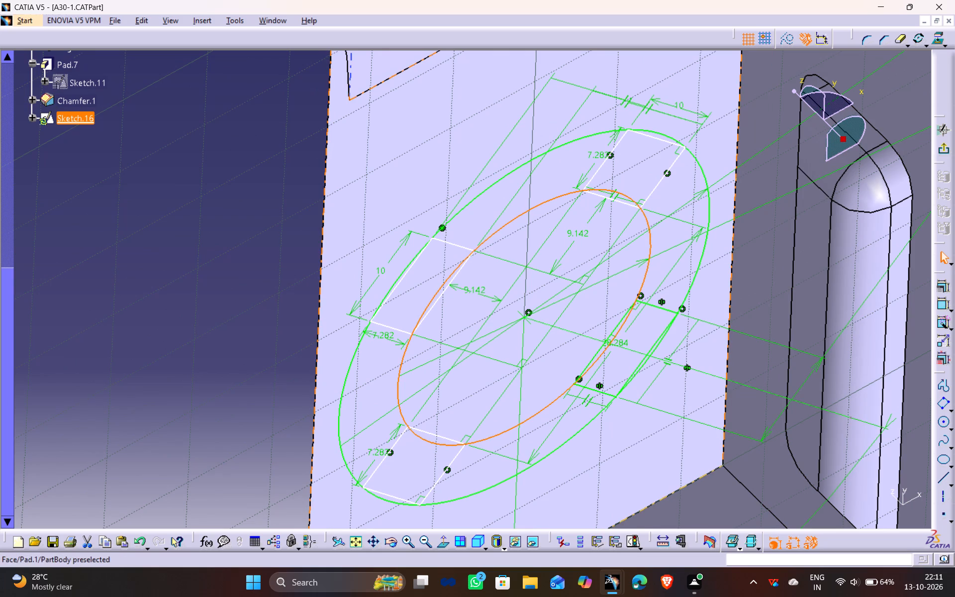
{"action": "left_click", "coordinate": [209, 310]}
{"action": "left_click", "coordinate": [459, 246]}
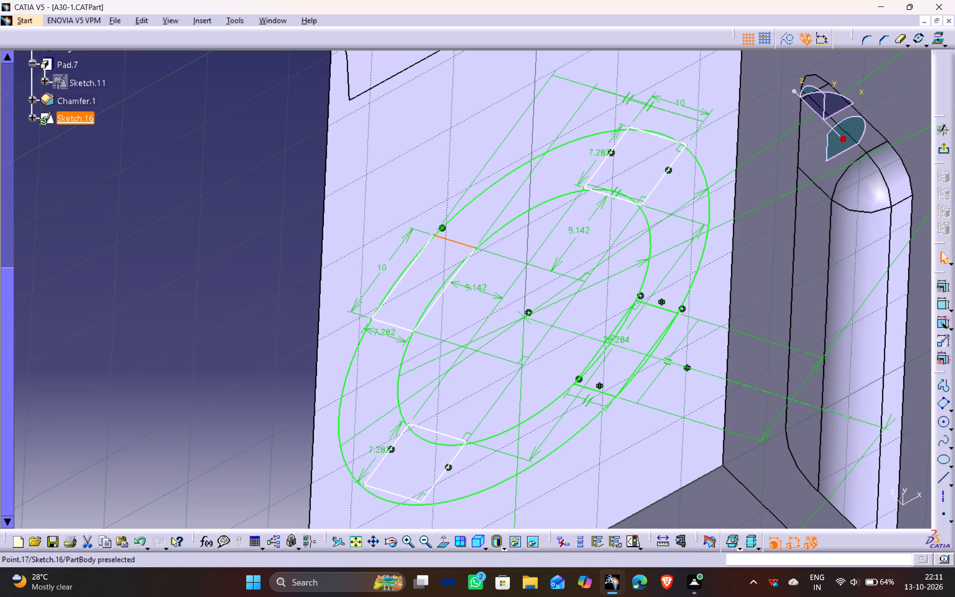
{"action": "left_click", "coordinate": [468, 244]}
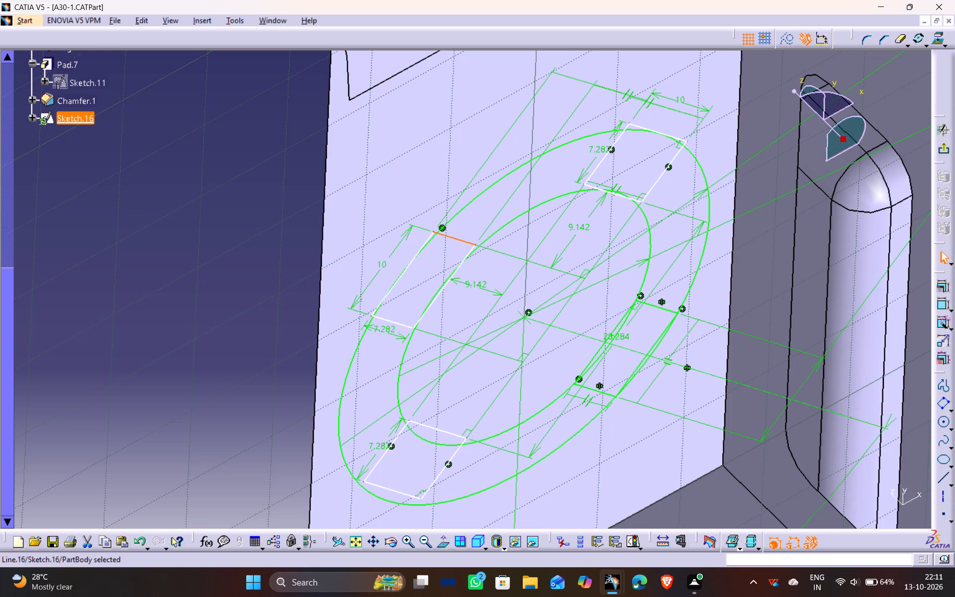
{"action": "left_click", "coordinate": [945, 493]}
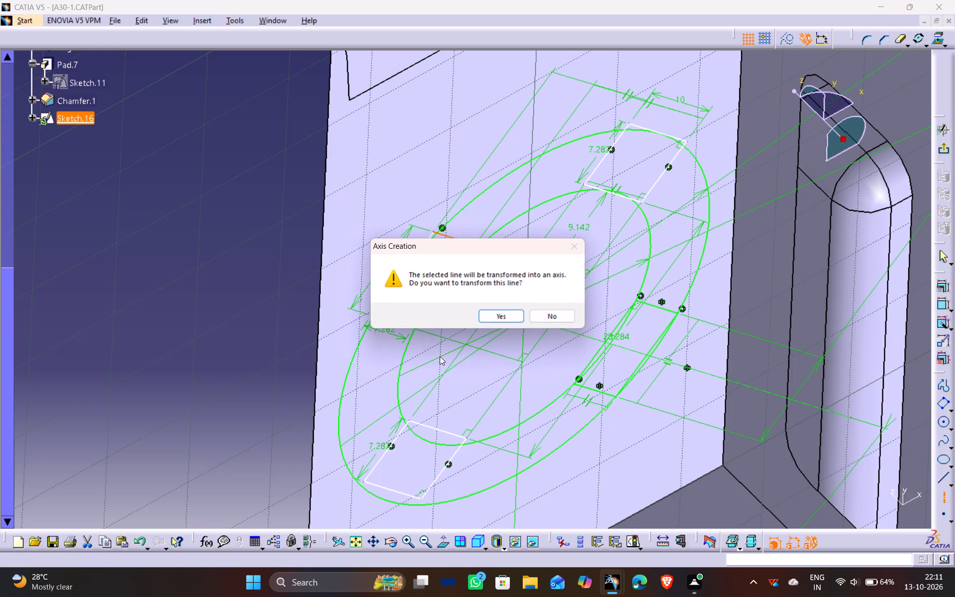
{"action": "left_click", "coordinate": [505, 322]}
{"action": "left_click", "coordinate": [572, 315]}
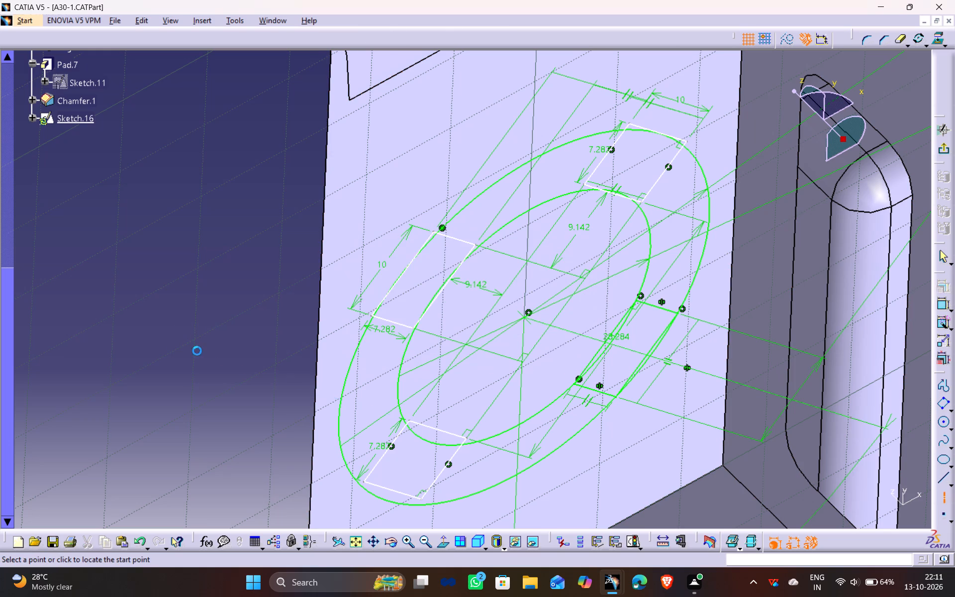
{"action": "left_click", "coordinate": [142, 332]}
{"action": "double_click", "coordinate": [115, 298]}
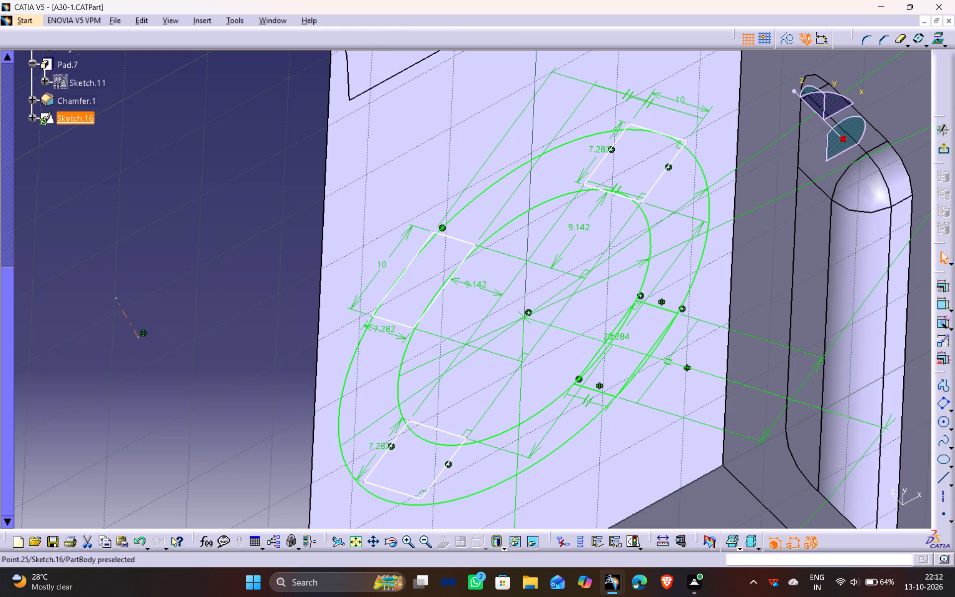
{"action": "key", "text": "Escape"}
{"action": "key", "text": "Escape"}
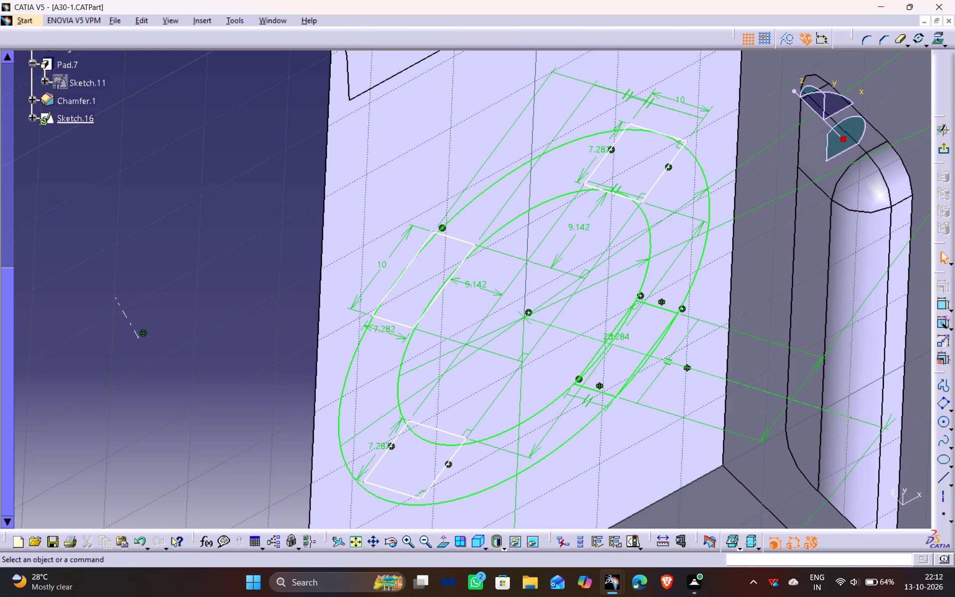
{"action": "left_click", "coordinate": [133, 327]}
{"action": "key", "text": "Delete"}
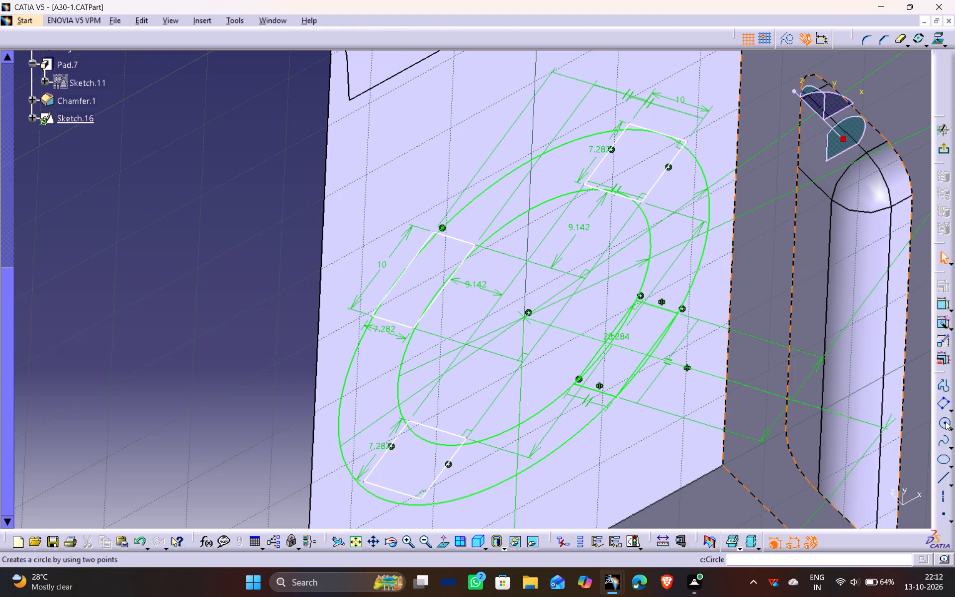
Draw an axis about 48 mm long from the ring's centre at 135 degrees, passing through the rectangle opposite the original slot.
{"action": "left_click", "coordinate": [942, 495]}
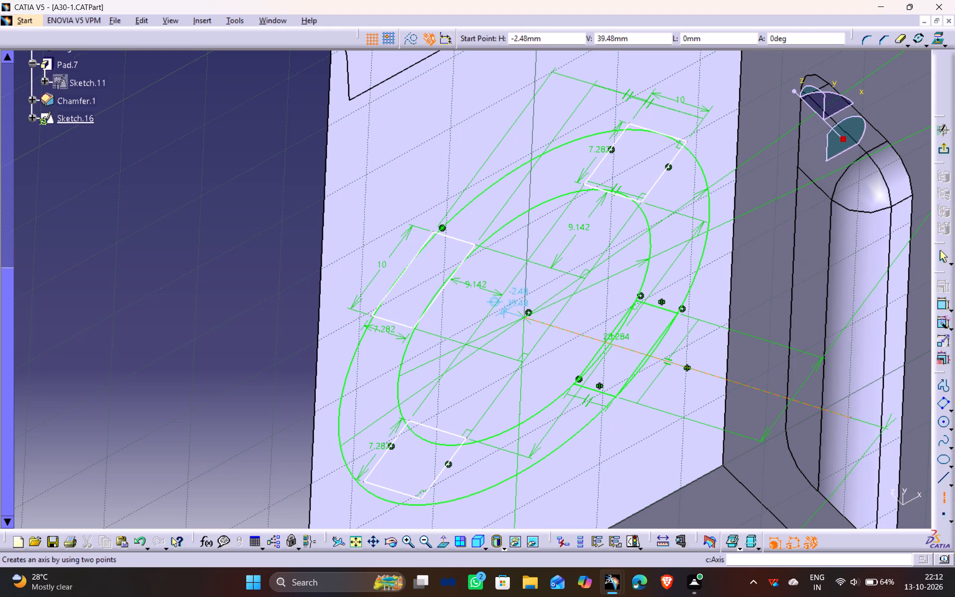
{"action": "left_click", "coordinate": [527, 318]}
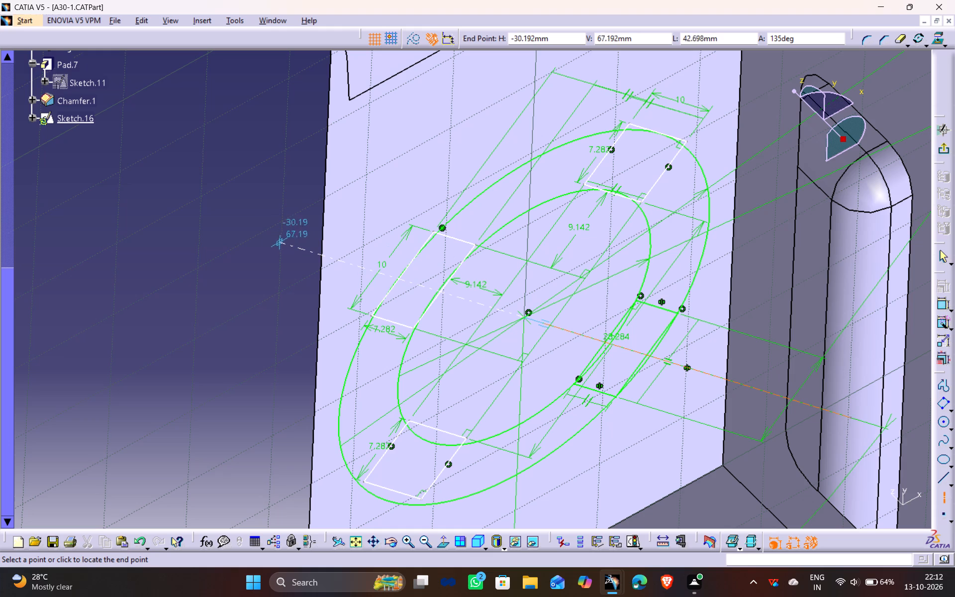
{"action": "left_click", "coordinate": [251, 235]}
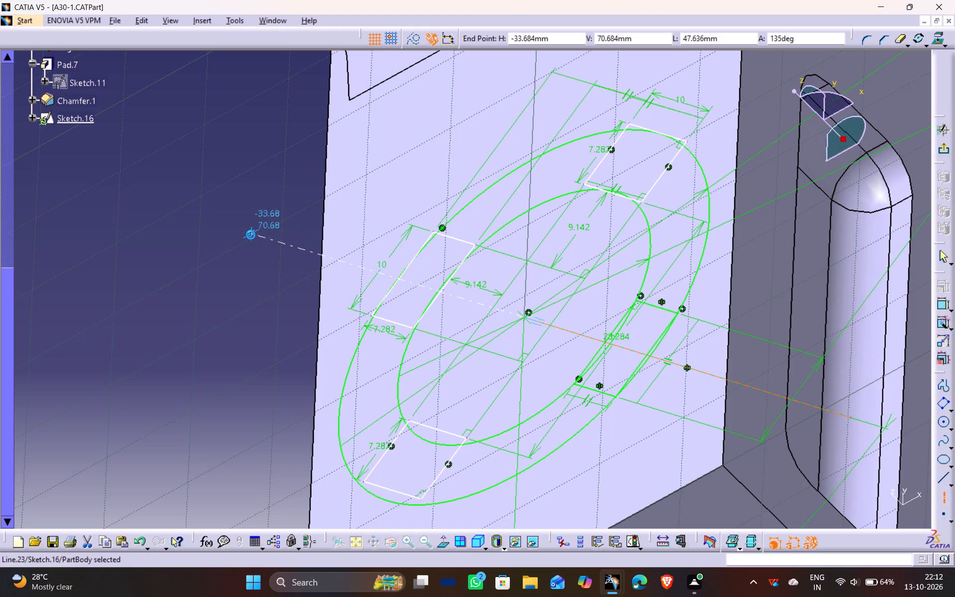
{"action": "left_click", "coordinate": [280, 315]}
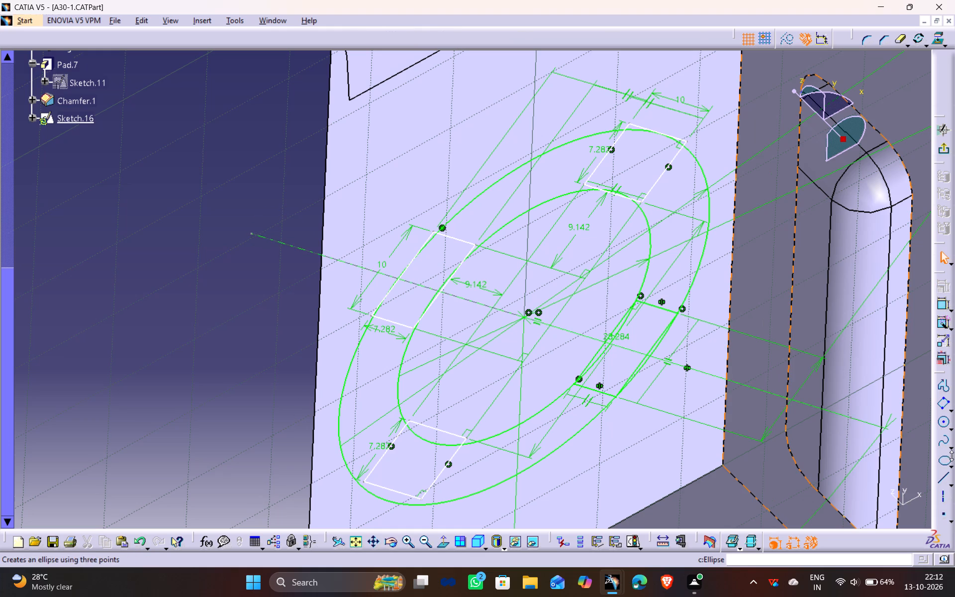
Draw a second axis about 52 mm long at about 44 degrees, passing through the other two rectangles and near the ring's centre.
{"action": "left_click", "coordinate": [946, 499]}
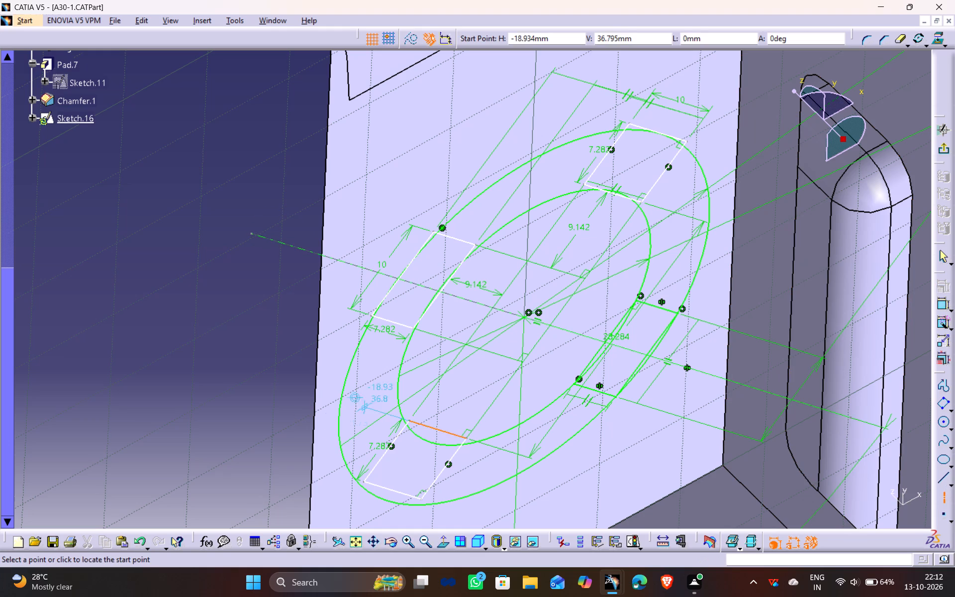
{"action": "left_click", "coordinate": [368, 518]}
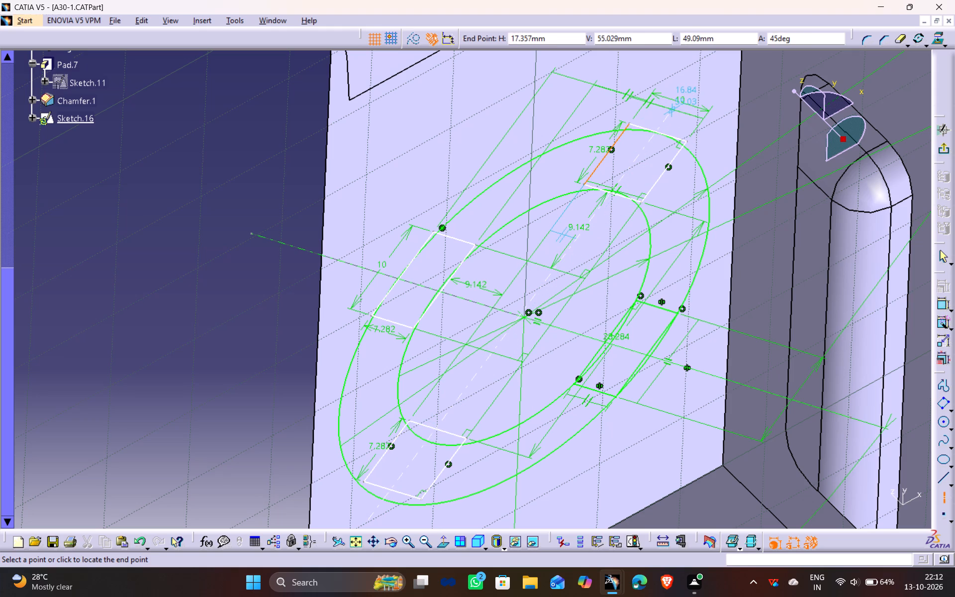
{"action": "left_click", "coordinate": [704, 81]}
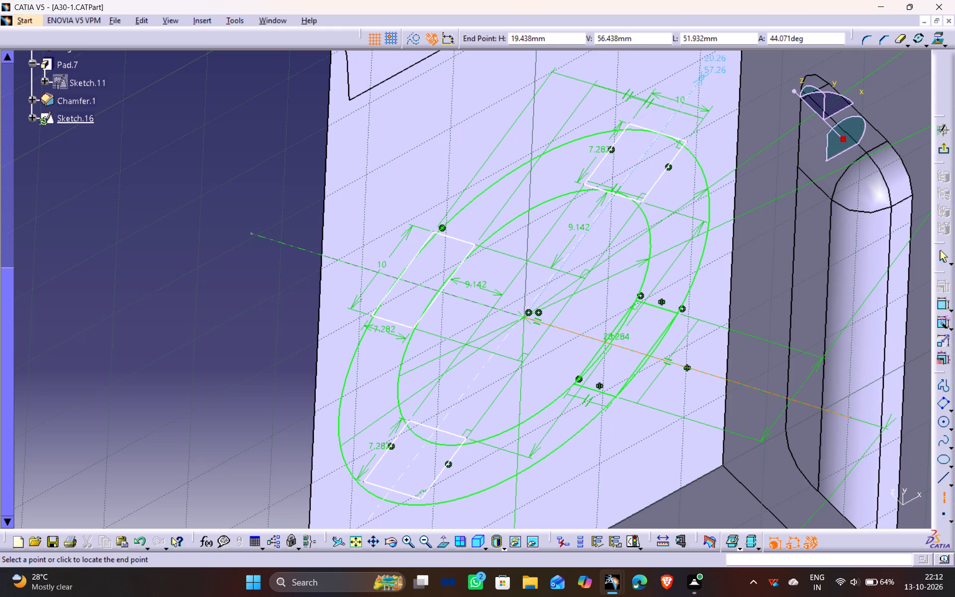
{"action": "middle_click_drag", "start_coordinate": [502, 287], "coordinate": [502, 286]}
{"action": "scroll", "coordinate": [502, 287], "scroll_direction": "down", "scroll_amount": 1}
{"action": "left_click_drag", "start_coordinate": [502, 287], "coordinate": [540, 306]}
{"action": "middle_click_drag", "start_coordinate": [502, 286], "coordinate": [540, 307]}
{"action": "middle_click_drag", "start_coordinate": [498, 416], "coordinate": [496, 346], "text": "ctrl"}
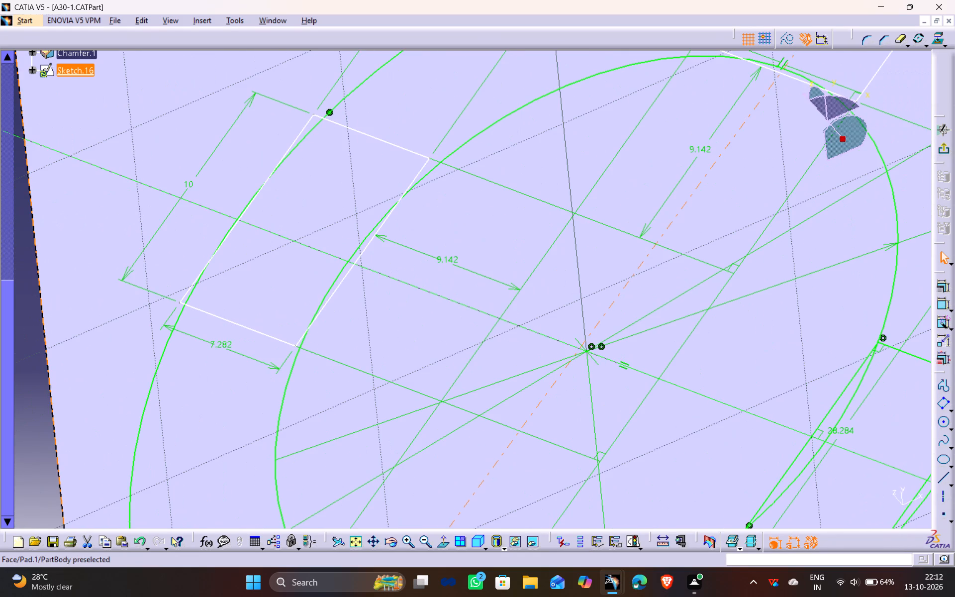
Make the second axis coincident with the ring's centre point.
{"action": "left_click", "coordinate": [589, 352]}
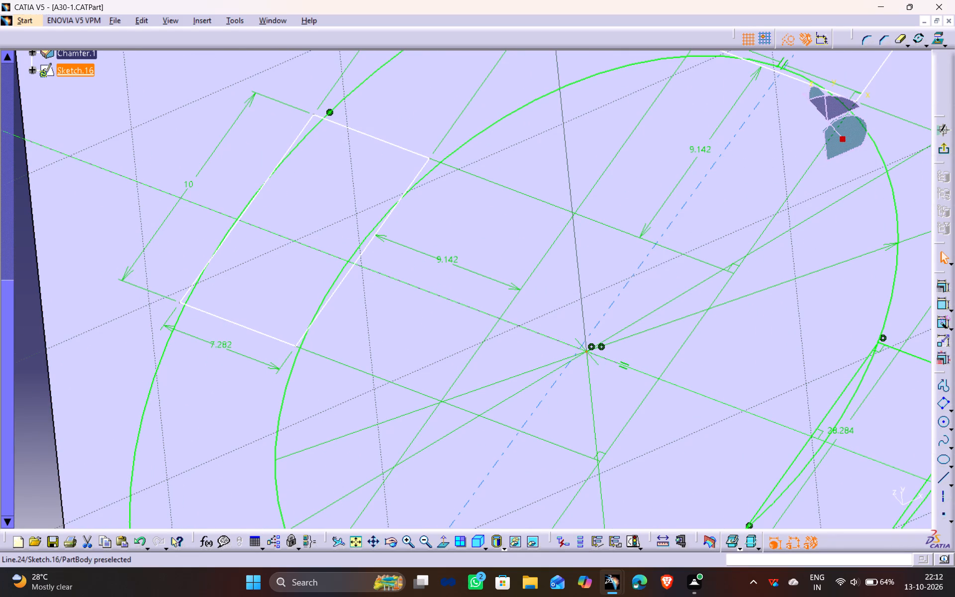
{"action": "left_click", "coordinate": [585, 342], "text": "ctrl"}
{"action": "left_click", "coordinate": [940, 285]}
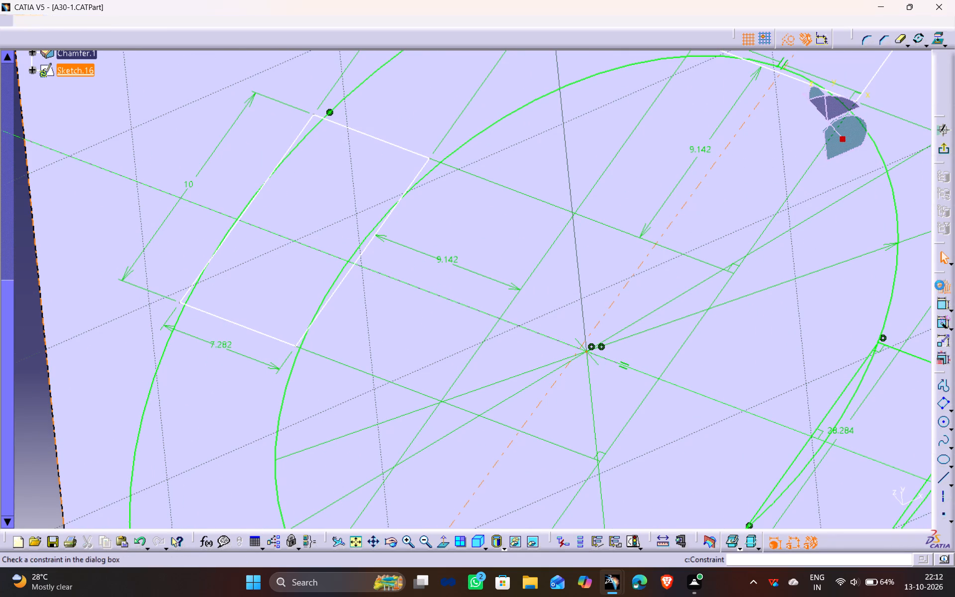
{"action": "left_click", "coordinate": [897, 387]}
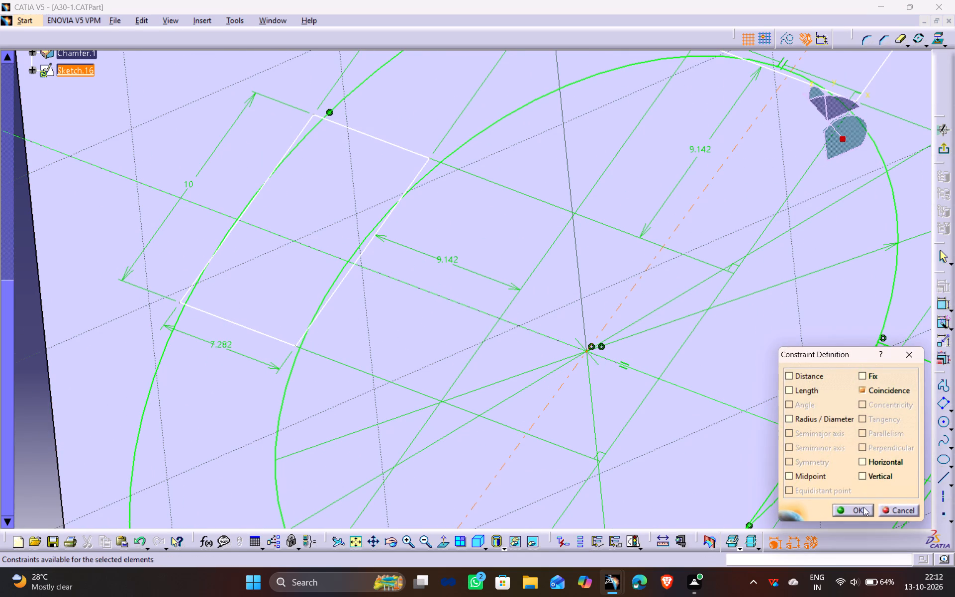
{"action": "left_click", "coordinate": [863, 507]}
Add an angle dimension between the second axis and the original slot's axis line and set it to 90°.
{"action": "middle_click_drag", "start_coordinate": [495, 177], "coordinate": [510, 298], "text": "ctrl"}
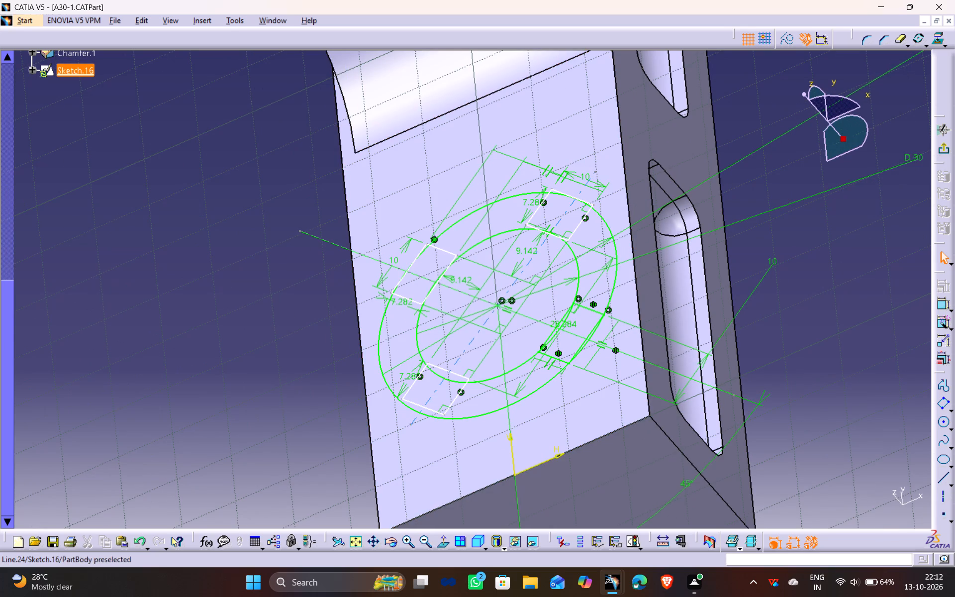
{"action": "left_click", "coordinate": [460, 354]}
{"action": "left_click", "coordinate": [526, 316], "text": "ctrl"}
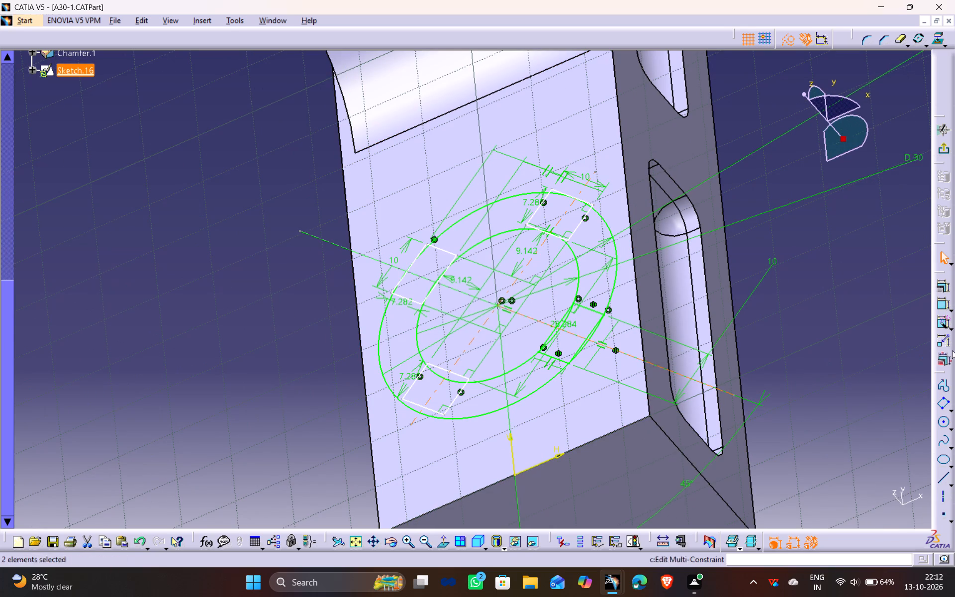
{"action": "left_click", "coordinate": [944, 304]}
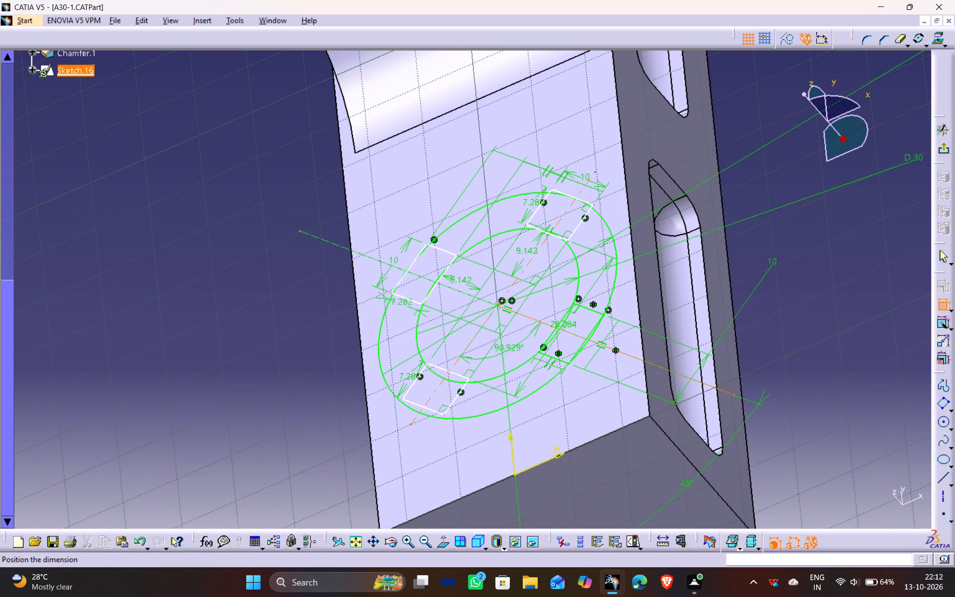
{"action": "left_click", "coordinate": [510, 349]}
{"action": "double_click", "coordinate": [510, 349]}
{"action": "type", "text": "90"}
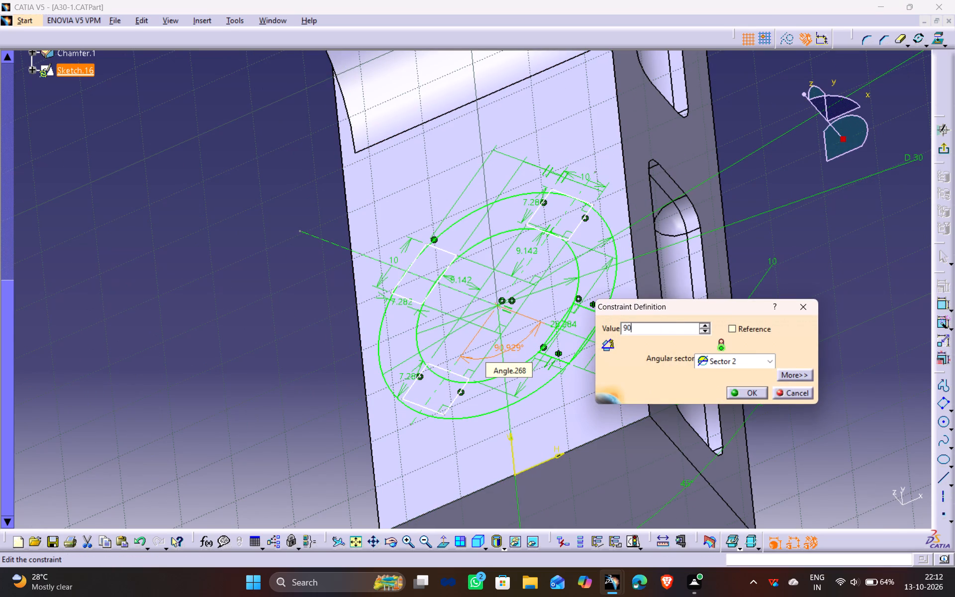
{"action": "key", "text": "Return"}
{"action": "left_click", "coordinate": [236, 347]}
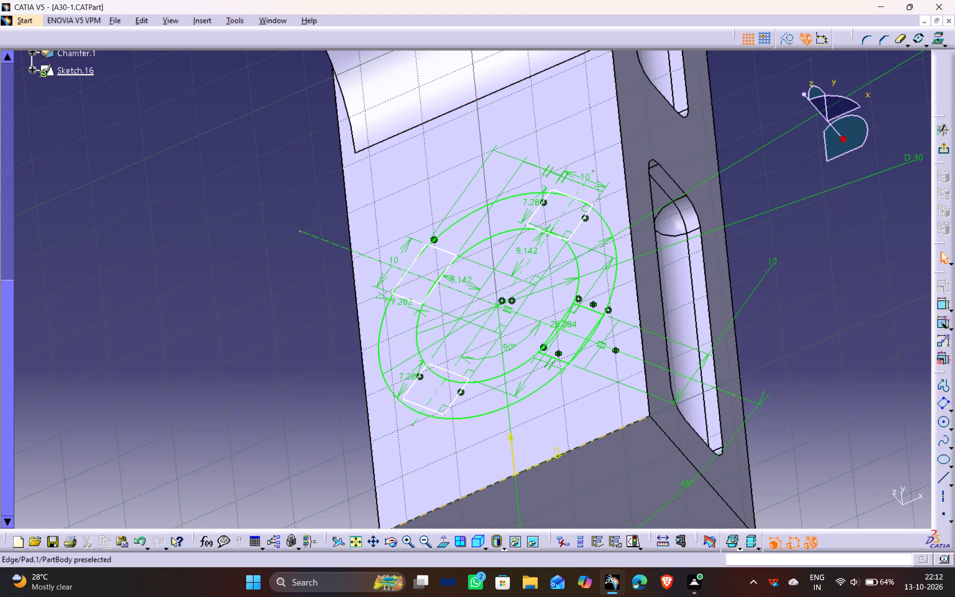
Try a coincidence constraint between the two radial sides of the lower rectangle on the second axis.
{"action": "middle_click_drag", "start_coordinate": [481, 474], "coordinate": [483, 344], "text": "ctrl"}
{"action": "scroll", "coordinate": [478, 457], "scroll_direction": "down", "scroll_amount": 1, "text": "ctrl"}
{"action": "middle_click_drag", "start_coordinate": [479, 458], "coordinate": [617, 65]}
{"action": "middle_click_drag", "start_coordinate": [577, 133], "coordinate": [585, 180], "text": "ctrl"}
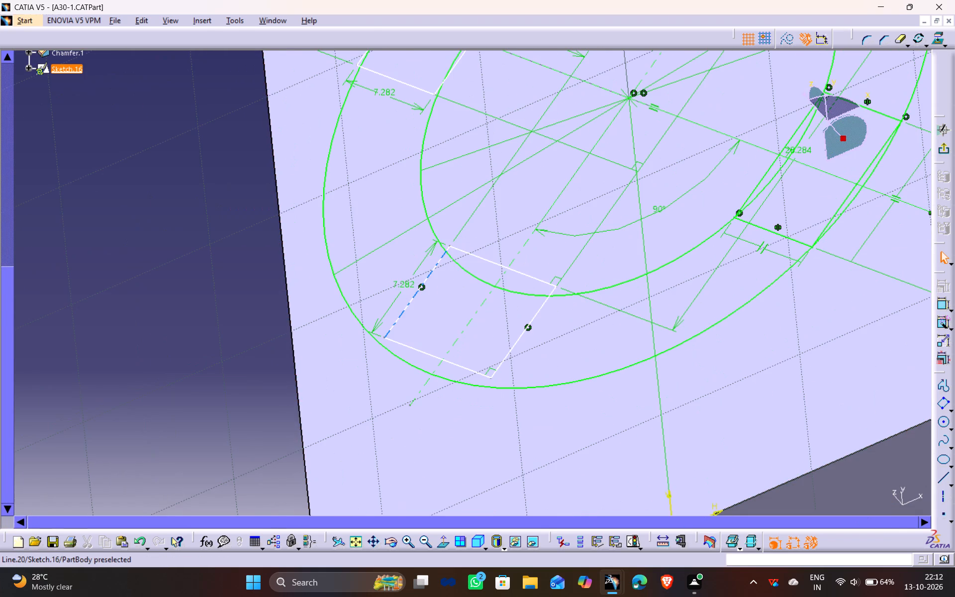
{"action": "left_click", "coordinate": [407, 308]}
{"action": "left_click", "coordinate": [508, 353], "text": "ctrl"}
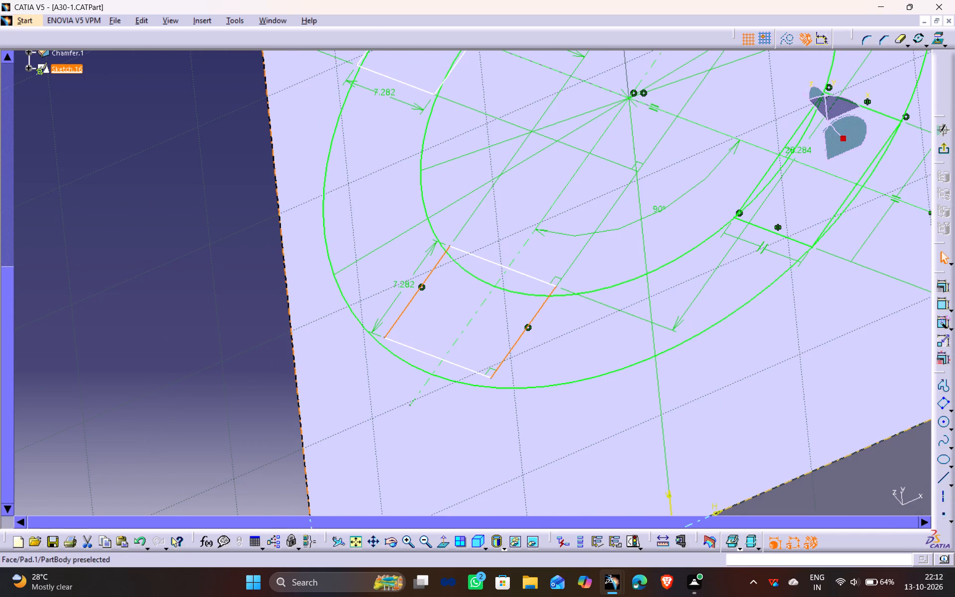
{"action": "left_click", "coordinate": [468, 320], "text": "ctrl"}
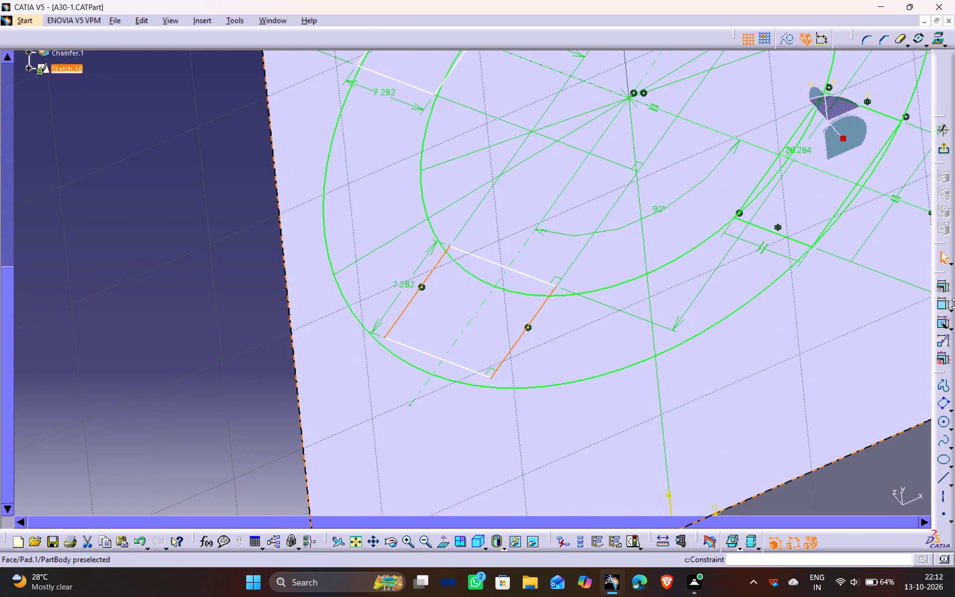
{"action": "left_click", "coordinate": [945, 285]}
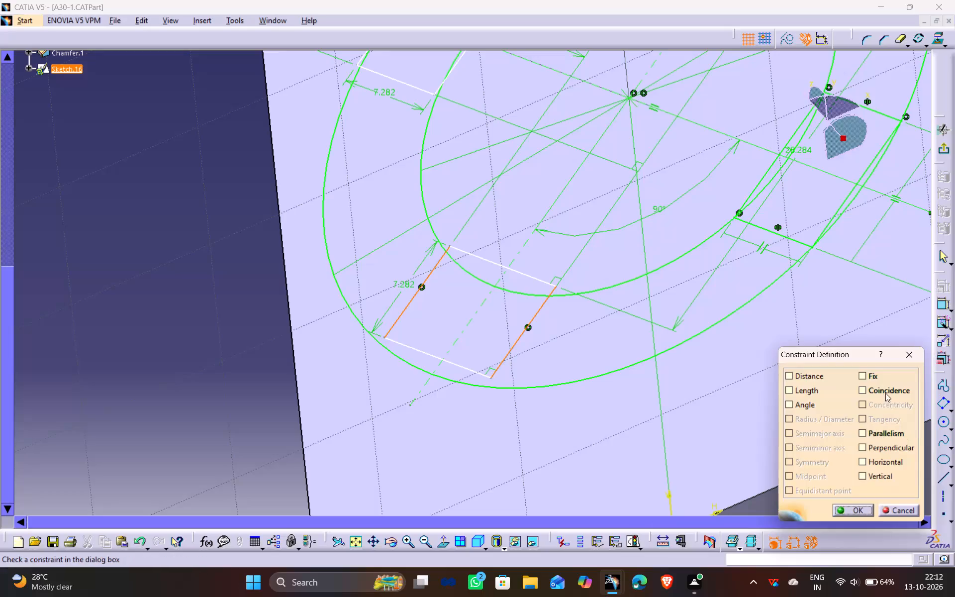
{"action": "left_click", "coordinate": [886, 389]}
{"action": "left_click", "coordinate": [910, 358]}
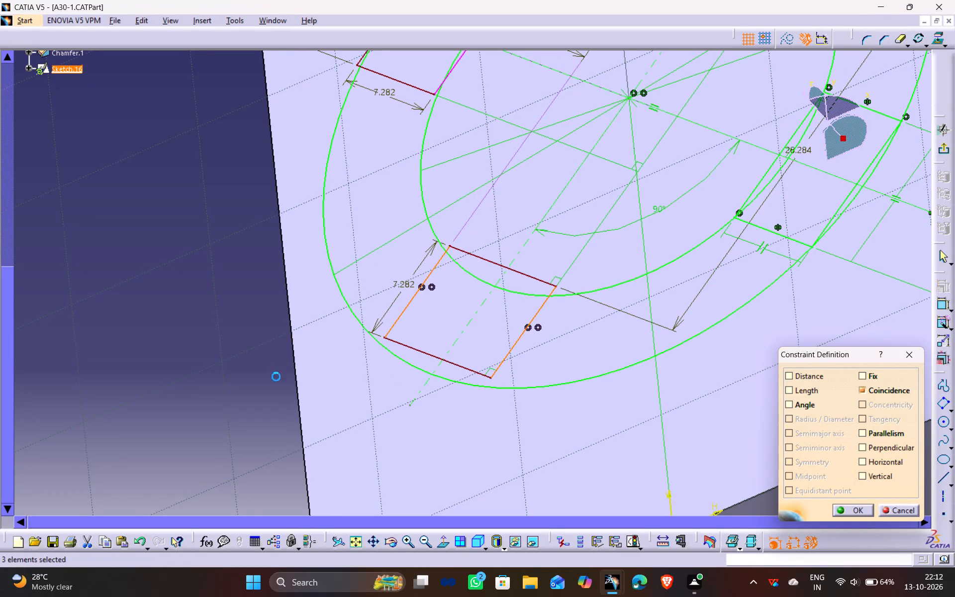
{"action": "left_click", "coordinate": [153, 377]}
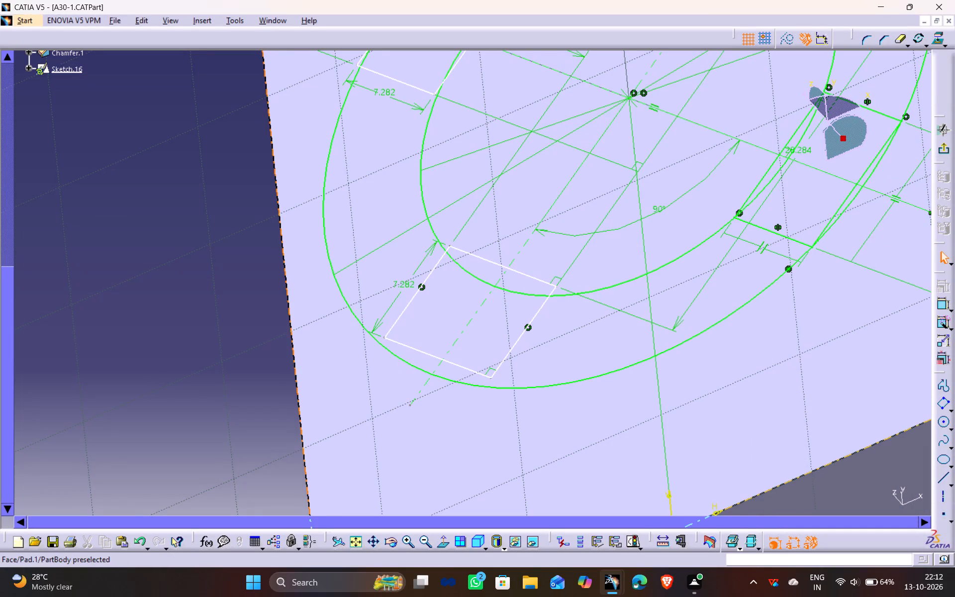
Make one outer corner of the lower rectangle, the one nearest the base edge, coincident with the ring's outer circle.
{"action": "left_click", "coordinate": [494, 379]}
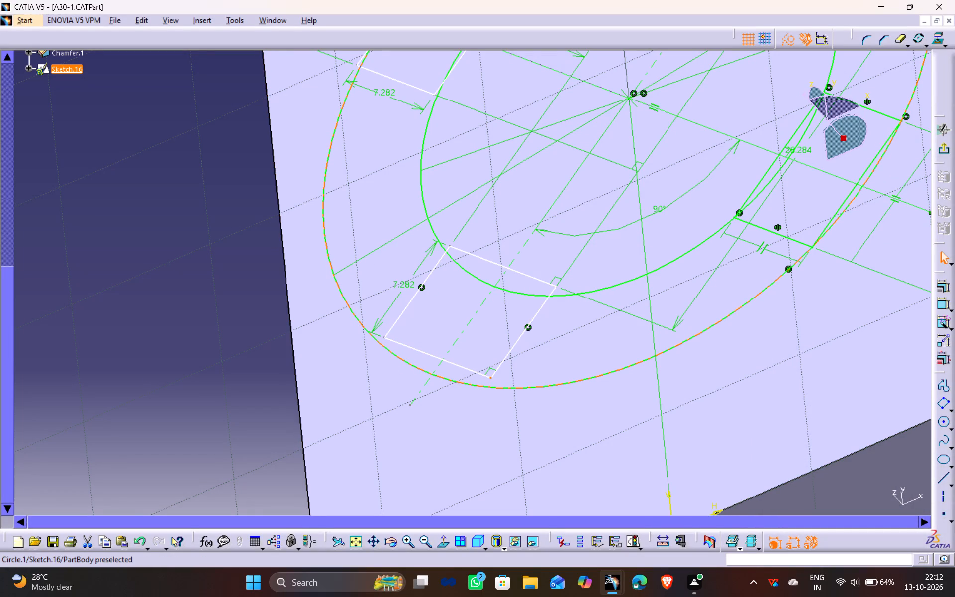
{"action": "left_click", "coordinate": [489, 388], "text": "ctrl"}
{"action": "left_click", "coordinate": [946, 288]}
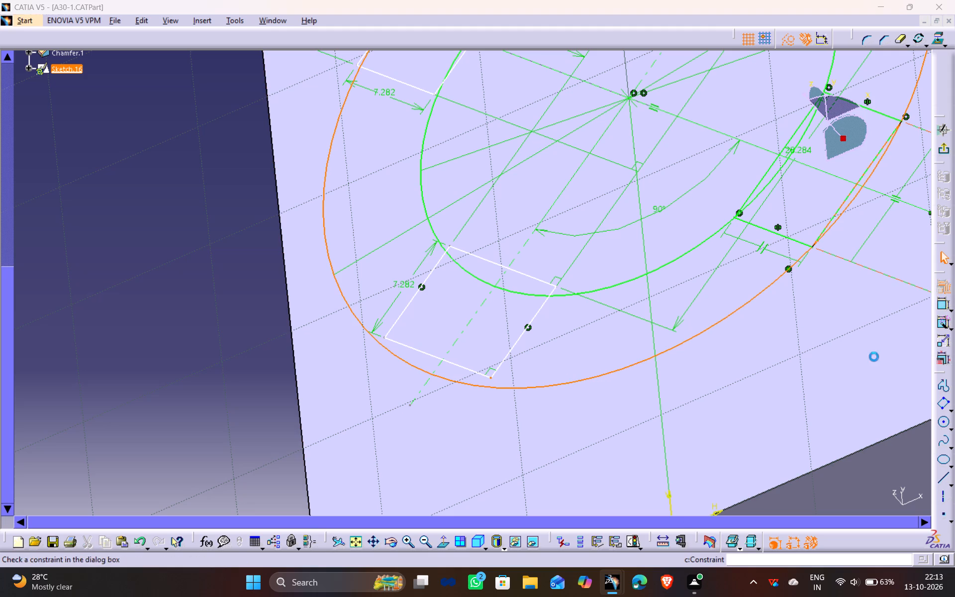
{"action": "left_click", "coordinate": [893, 387]}
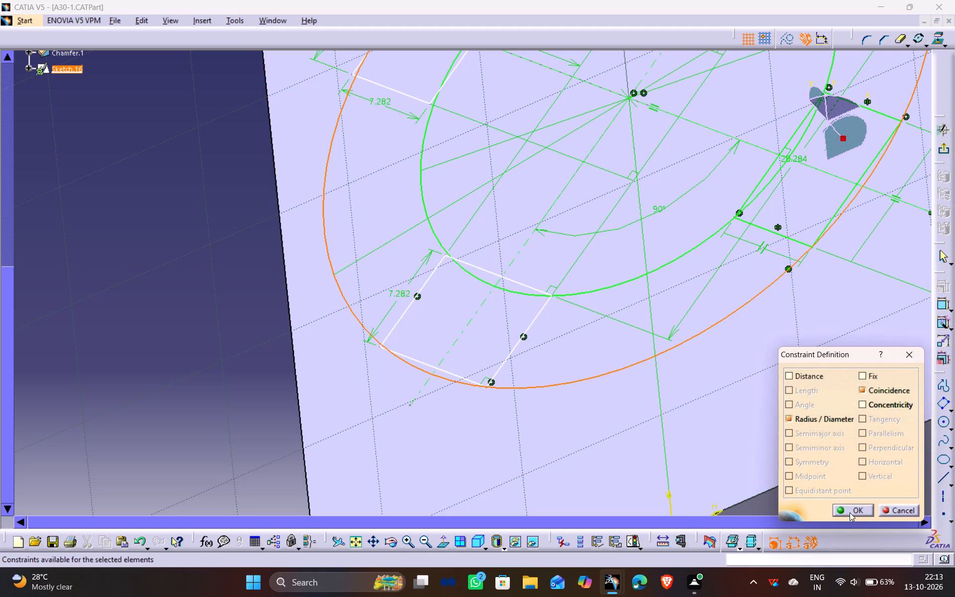
{"action": "left_click", "coordinate": [851, 511]}
{"action": "left_click", "coordinate": [269, 435]}
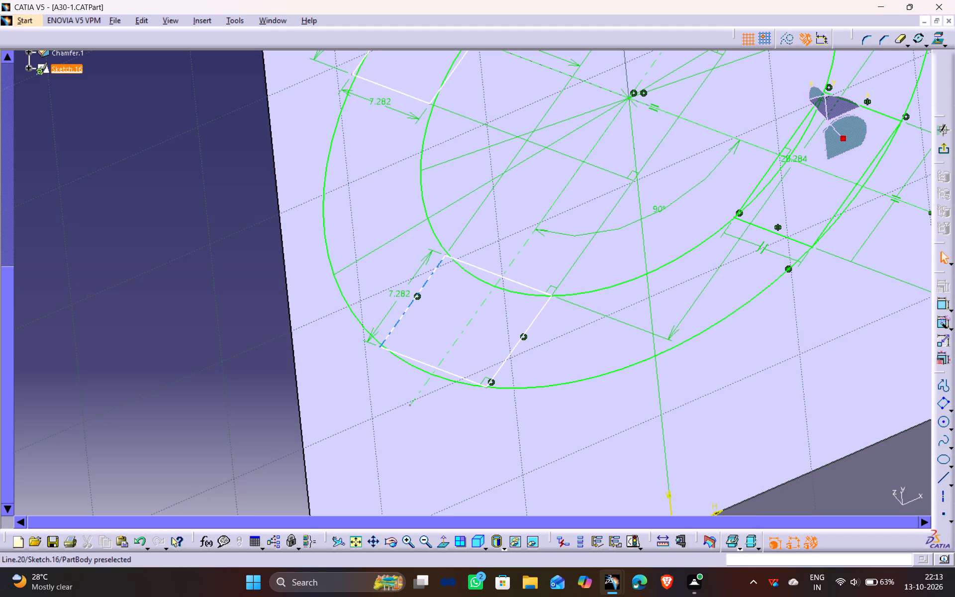
Make the lower rectangle's other outer corner coincident with the ring's outer circle.
{"action": "left_click", "coordinate": [379, 349]}
{"action": "left_click", "coordinate": [378, 340], "text": "ctrl"}
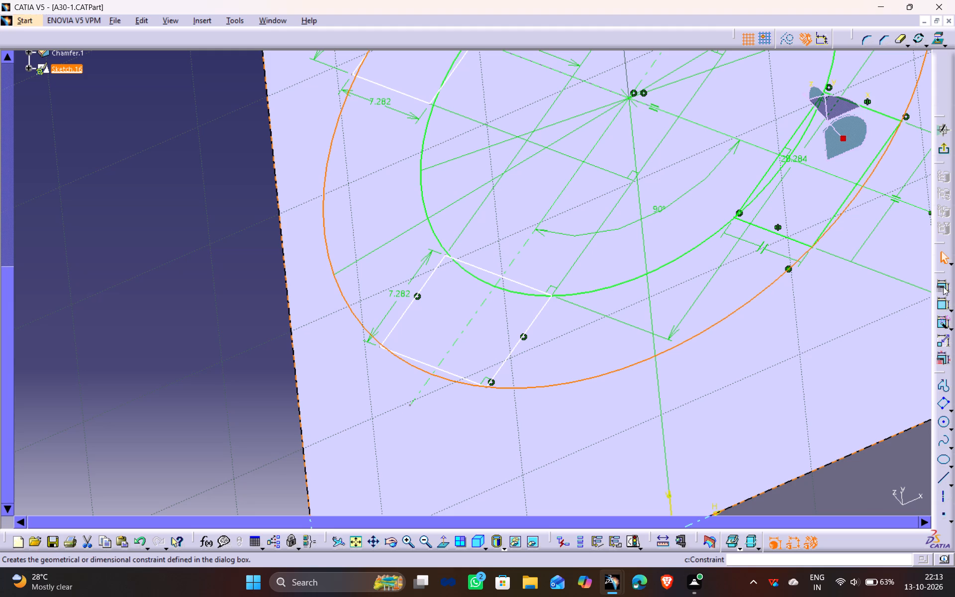
{"action": "left_click", "coordinate": [942, 287]}
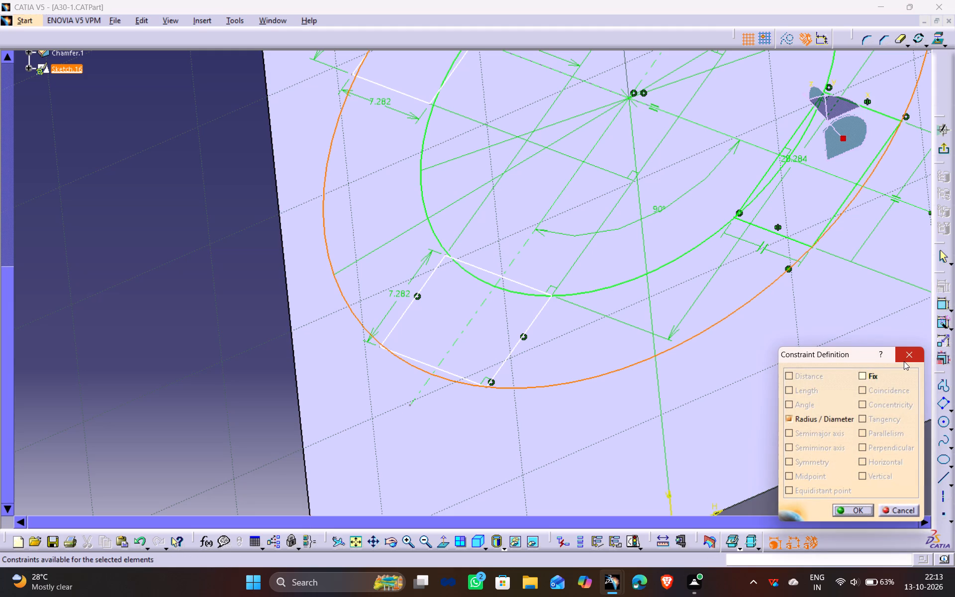
{"action": "left_click", "coordinate": [904, 361]}
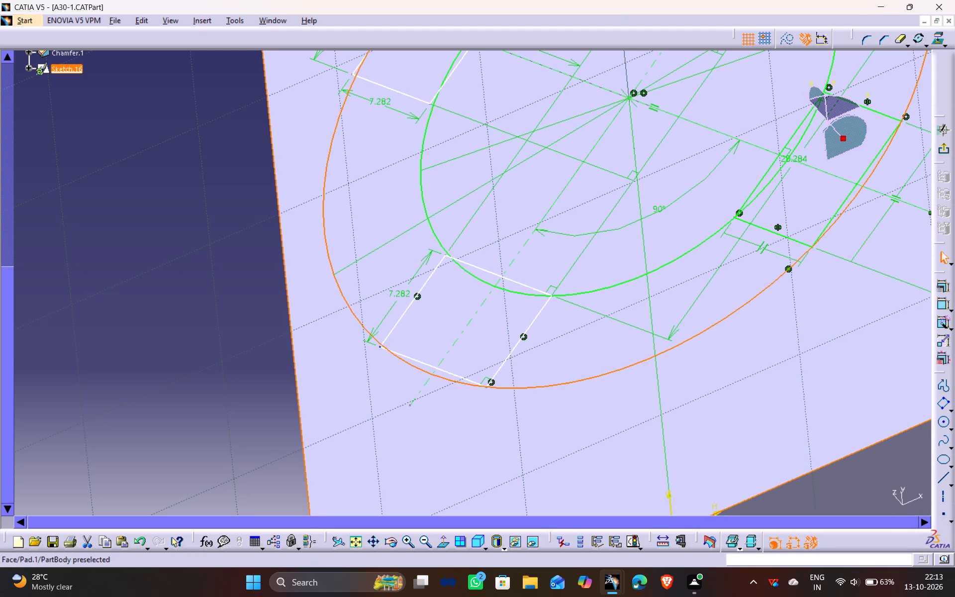
{"action": "left_click", "coordinate": [379, 348], "text": "ctrl"}
{"action": "left_click", "coordinate": [948, 285]}
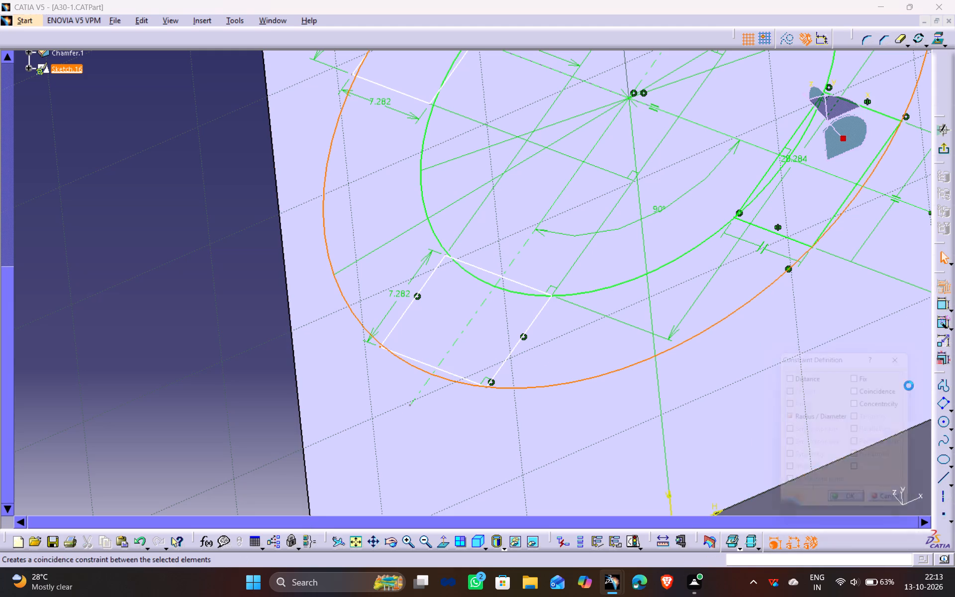
{"action": "left_click", "coordinate": [886, 394]}
{"action": "left_click", "coordinate": [847, 506]}
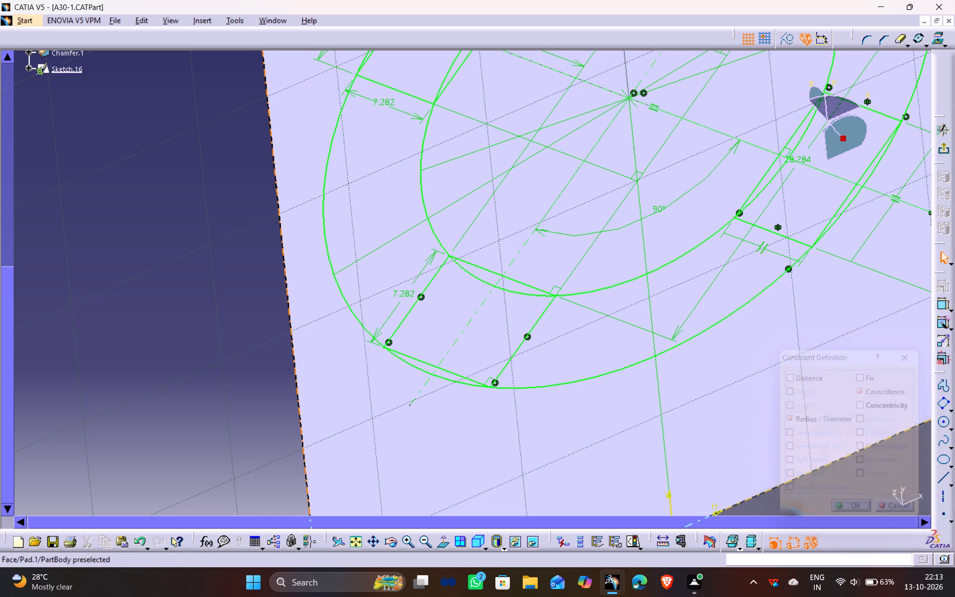
{"action": "left_click", "coordinate": [275, 417]}
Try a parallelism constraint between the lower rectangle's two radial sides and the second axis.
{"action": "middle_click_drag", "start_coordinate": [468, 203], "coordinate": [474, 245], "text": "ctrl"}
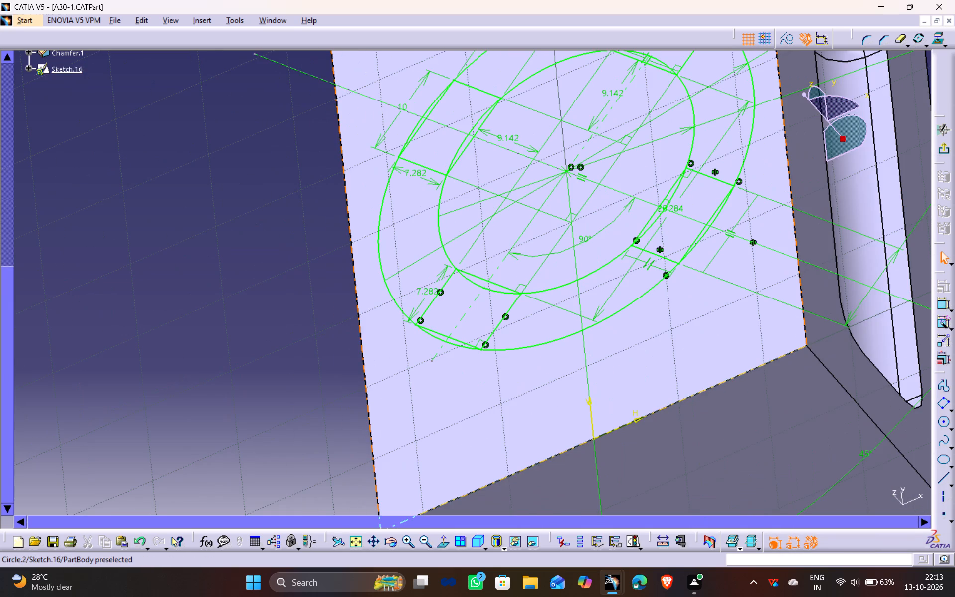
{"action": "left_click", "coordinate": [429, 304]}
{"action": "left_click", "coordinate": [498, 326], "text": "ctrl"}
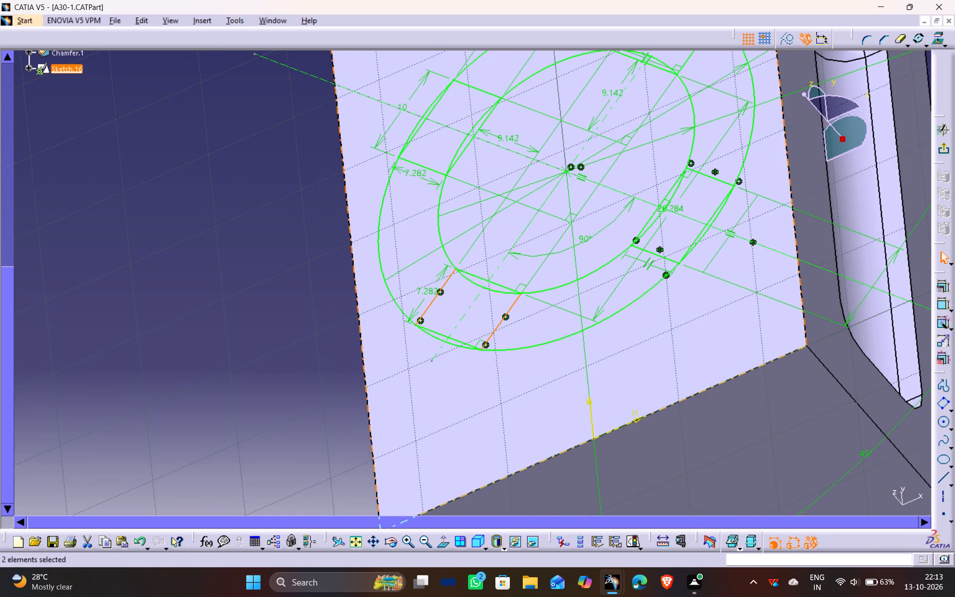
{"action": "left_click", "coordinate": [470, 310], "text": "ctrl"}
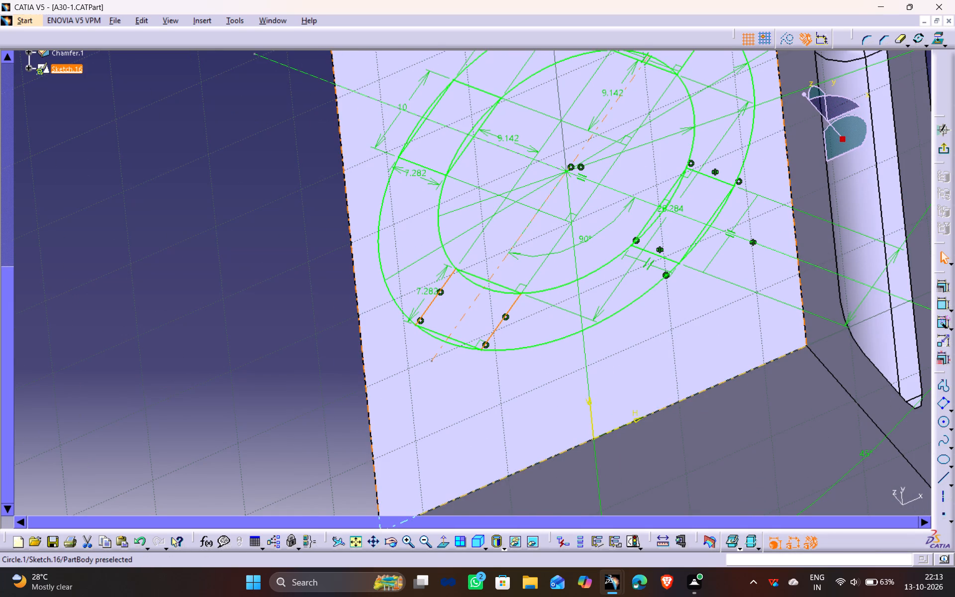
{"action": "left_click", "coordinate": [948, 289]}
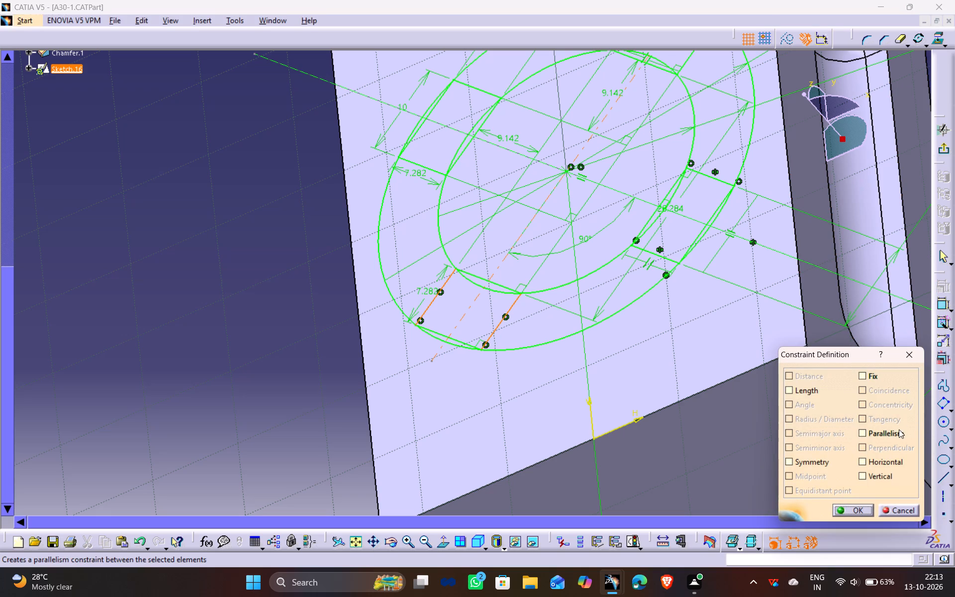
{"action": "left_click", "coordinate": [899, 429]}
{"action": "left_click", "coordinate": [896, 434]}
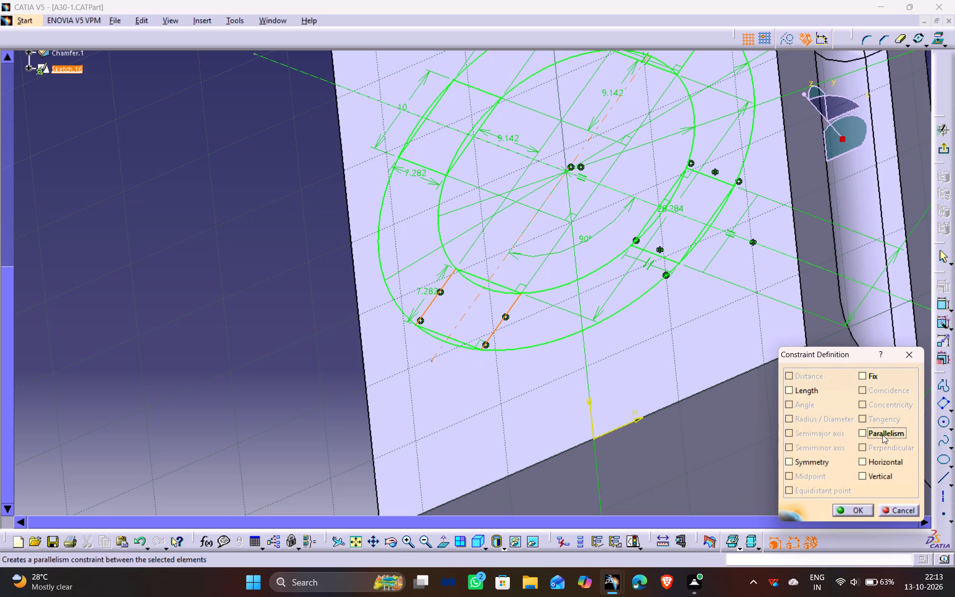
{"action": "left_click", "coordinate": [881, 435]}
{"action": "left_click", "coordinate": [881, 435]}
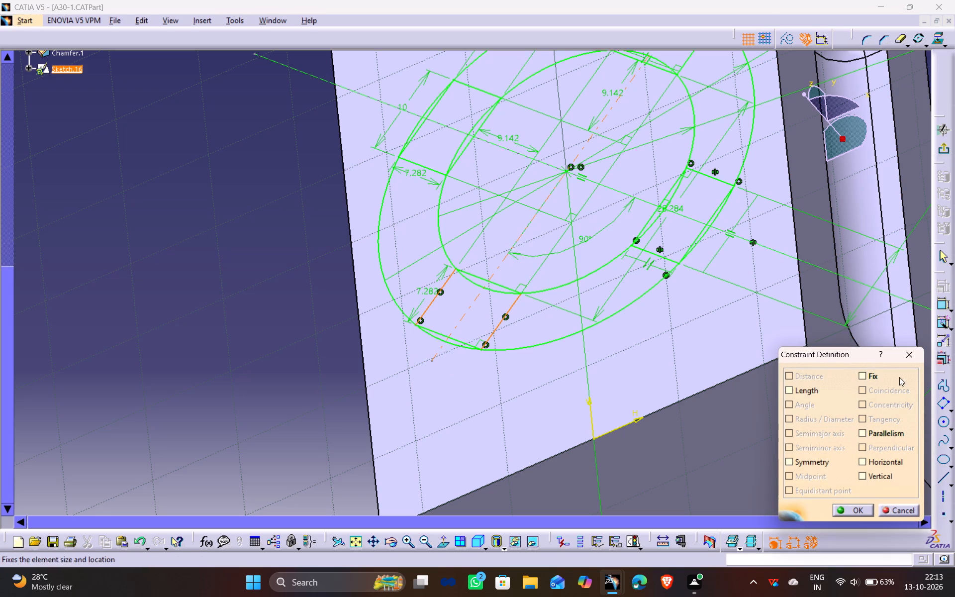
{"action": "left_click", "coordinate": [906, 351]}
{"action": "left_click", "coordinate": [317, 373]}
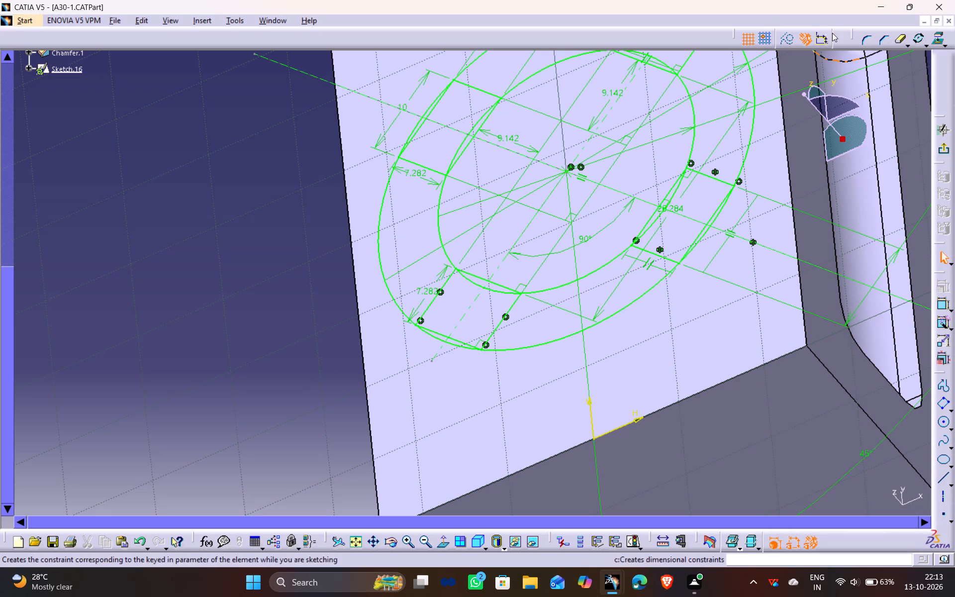
Convert the ring's inner circle to construction geometry.
{"action": "left_click", "coordinate": [780, 40]}
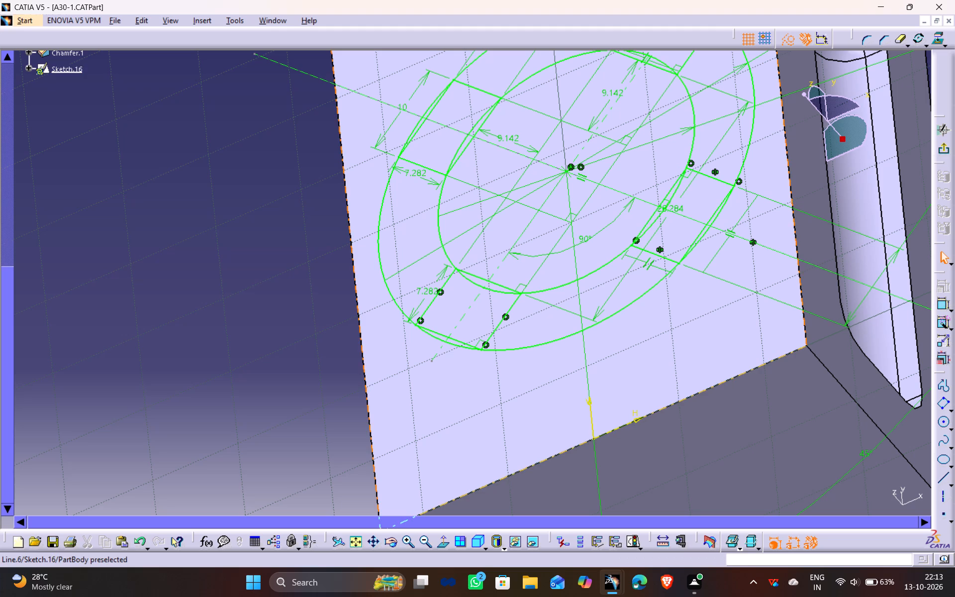
{"action": "left_click", "coordinate": [695, 136]}
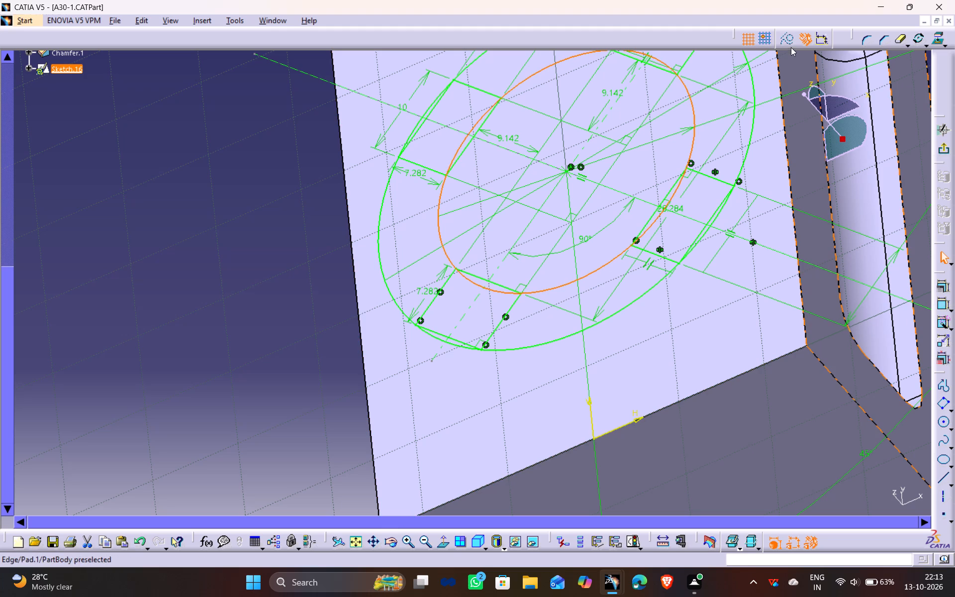
{"action": "left_click", "coordinate": [788, 40]}
Convert the ring's outer circle to construction geometry.
{"action": "left_click", "coordinate": [751, 135]}
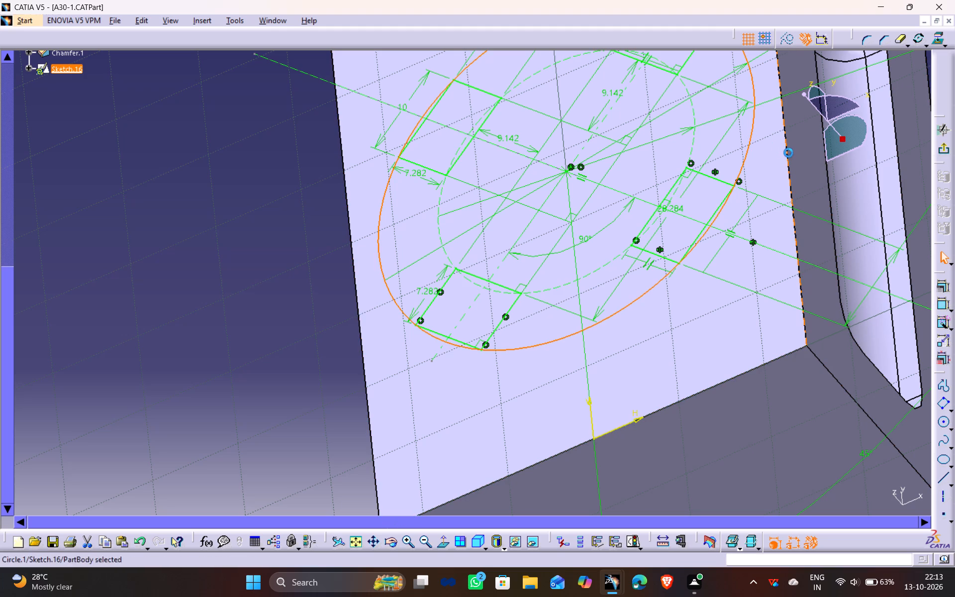
{"action": "left_click", "coordinate": [807, 173]}
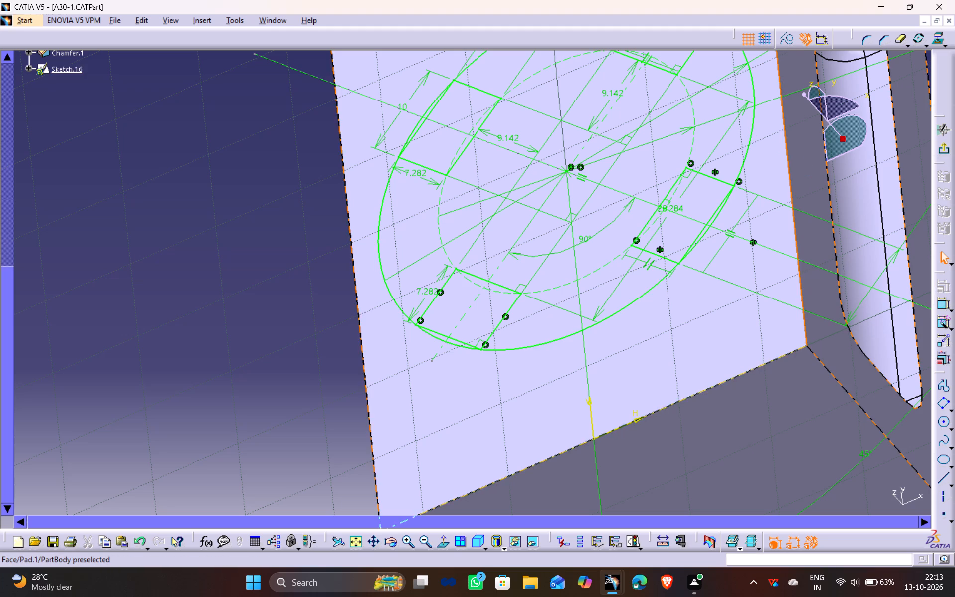
{"action": "left_click", "coordinate": [783, 36]}
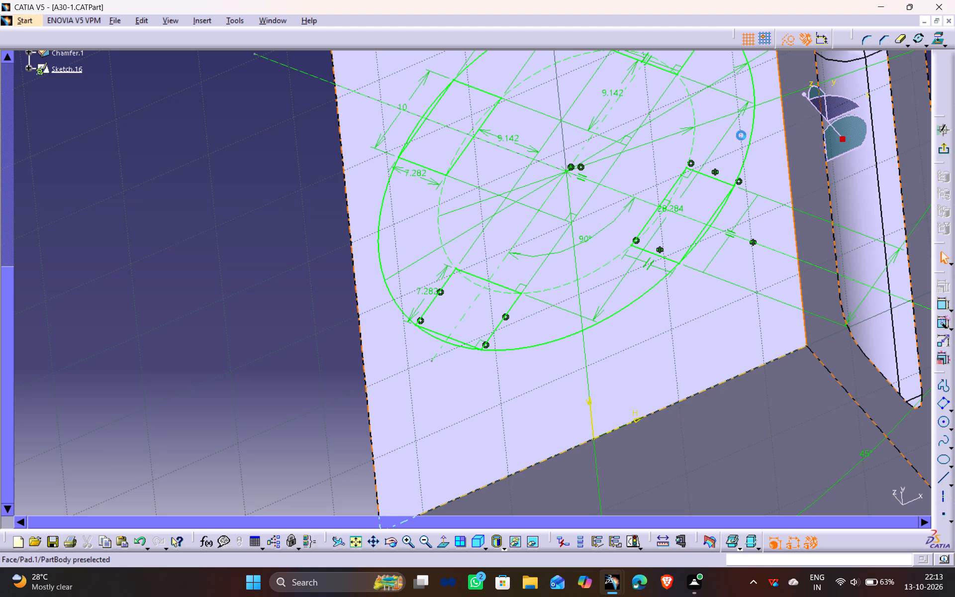
{"action": "left_click", "coordinate": [751, 143]}
{"action": "left_click", "coordinate": [282, 250]}
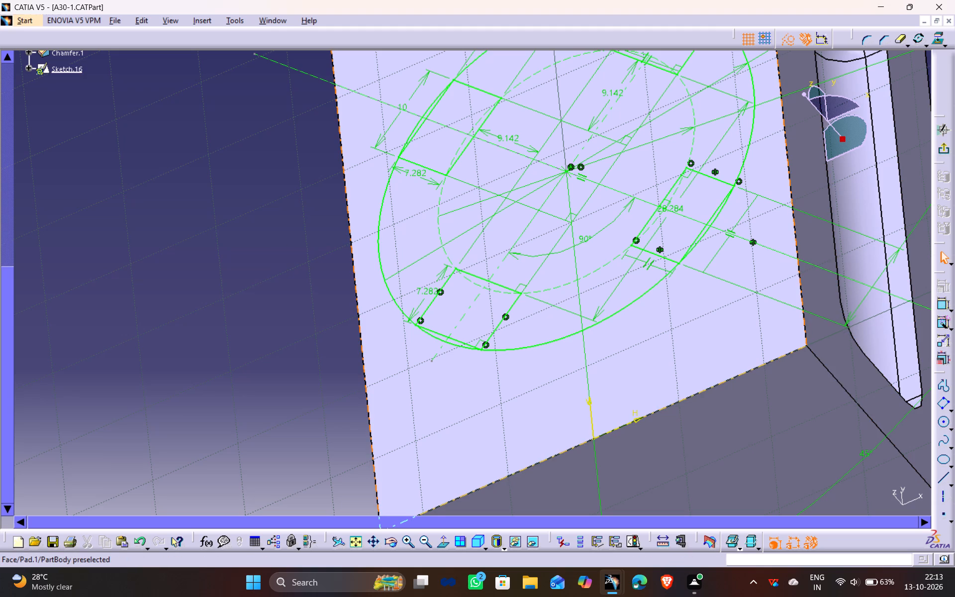
{"action": "left_click", "coordinate": [759, 436]}
{"action": "left_click", "coordinate": [0, 385]}
{"action": "double_click", "coordinate": [0, 381]}
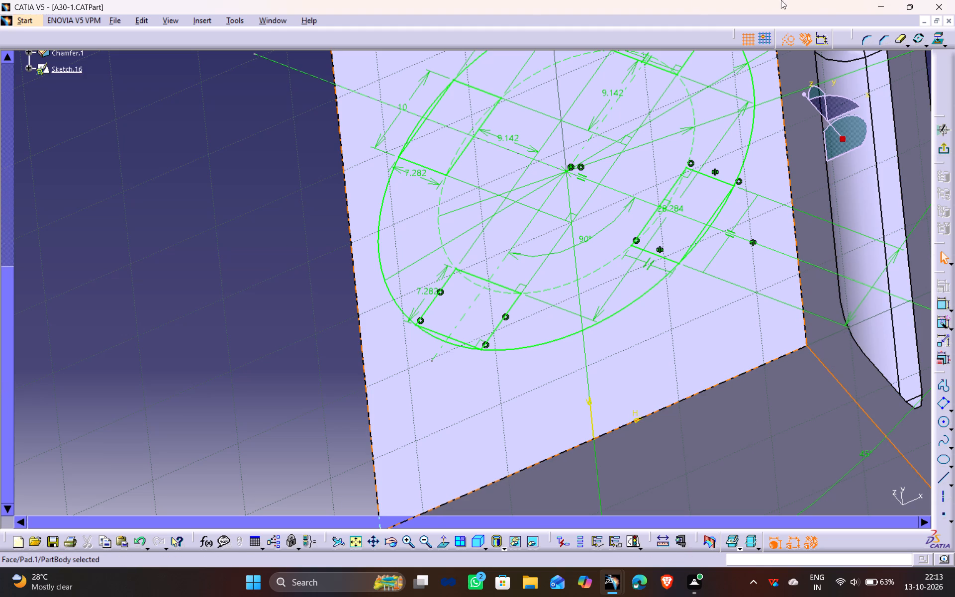
{"action": "left_click", "coordinate": [787, 41]}
{"action": "left_click", "coordinate": [196, 220]}
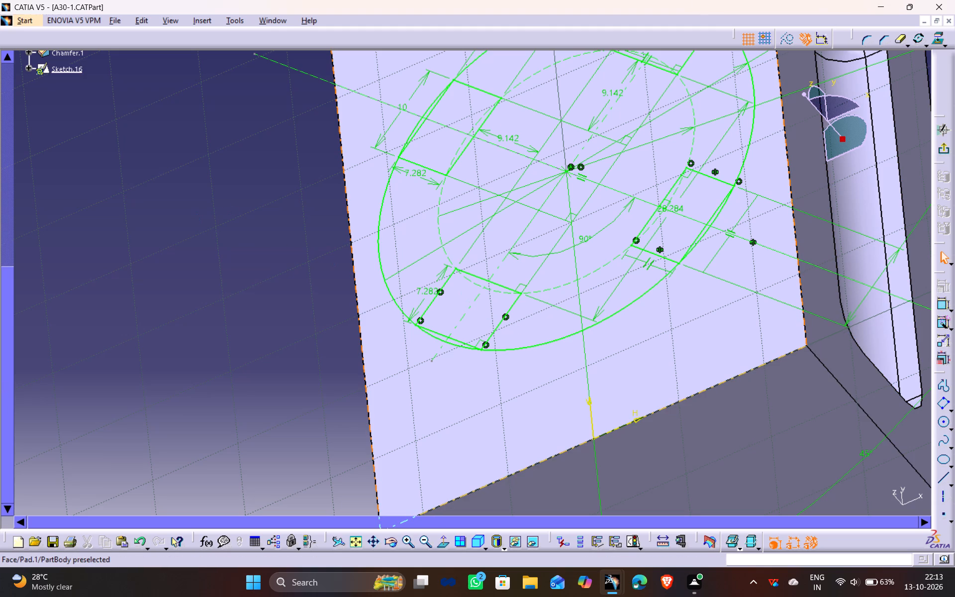
{"action": "left_click", "coordinate": [527, 345]}
{"action": "left_click", "coordinate": [530, 346]}
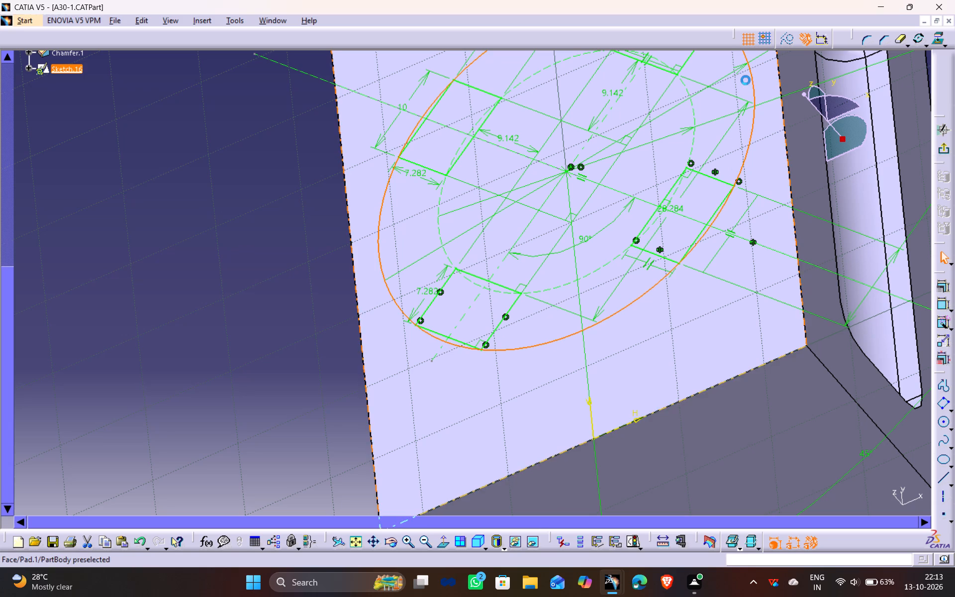
{"action": "left_click", "coordinate": [783, 39]}
{"action": "left_click", "coordinate": [154, 332]}
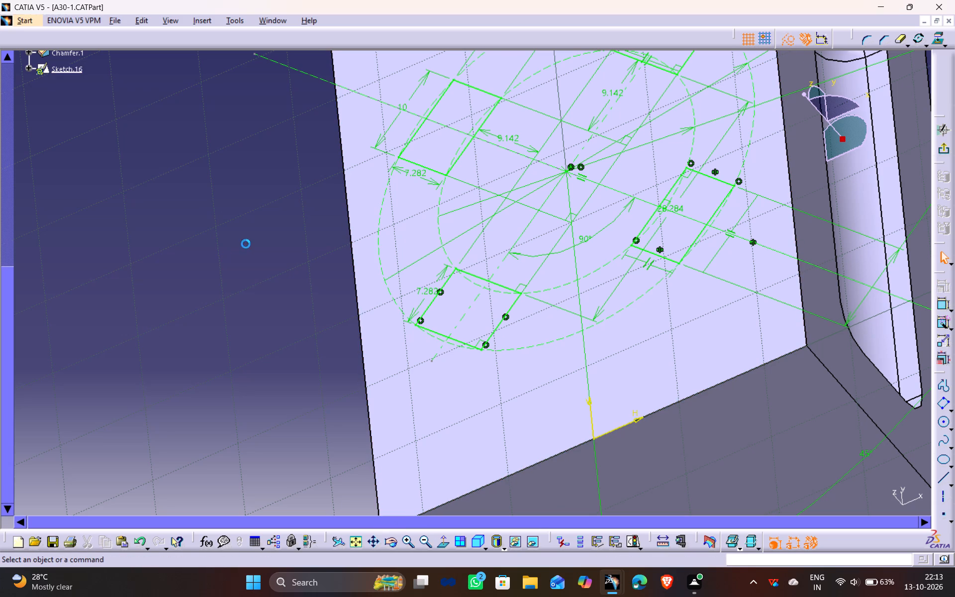
Finish the sketch of the four rectangles and return to part modelling.
{"action": "middle_click_drag", "start_coordinate": [480, 440], "coordinate": [499, 355], "text": "ctrl"}
{"action": "middle_click_drag", "start_coordinate": [508, 167], "coordinate": [487, 320]}
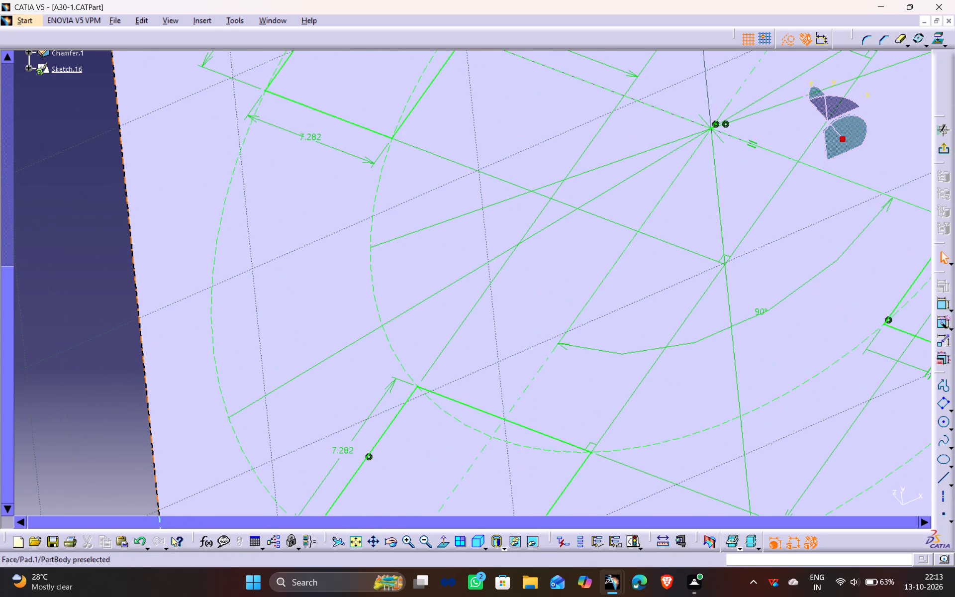
{"action": "middle_click_drag", "start_coordinate": [470, 169], "coordinate": [476, 190], "text": "ctrl"}
{"action": "middle_click_drag", "start_coordinate": [485, 156], "coordinate": [399, 428]}
{"action": "middle_click_drag", "start_coordinate": [654, 297], "coordinate": [454, 283]}
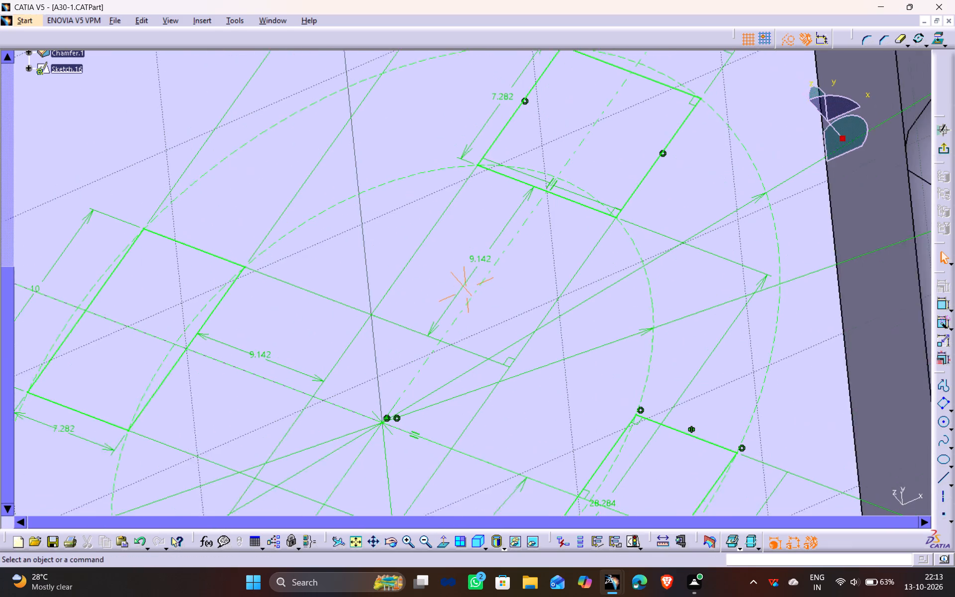
{"action": "middle_click_drag", "start_coordinate": [454, 283], "coordinate": [448, 280]}
{"action": "middle_click_drag", "start_coordinate": [443, 187], "coordinate": [461, 245], "text": "ctrl"}
{"action": "middle_click_drag", "start_coordinate": [459, 367], "coordinate": [475, 347]}
{"action": "middle_click_drag", "start_coordinate": [242, 326], "coordinate": [254, 304]}
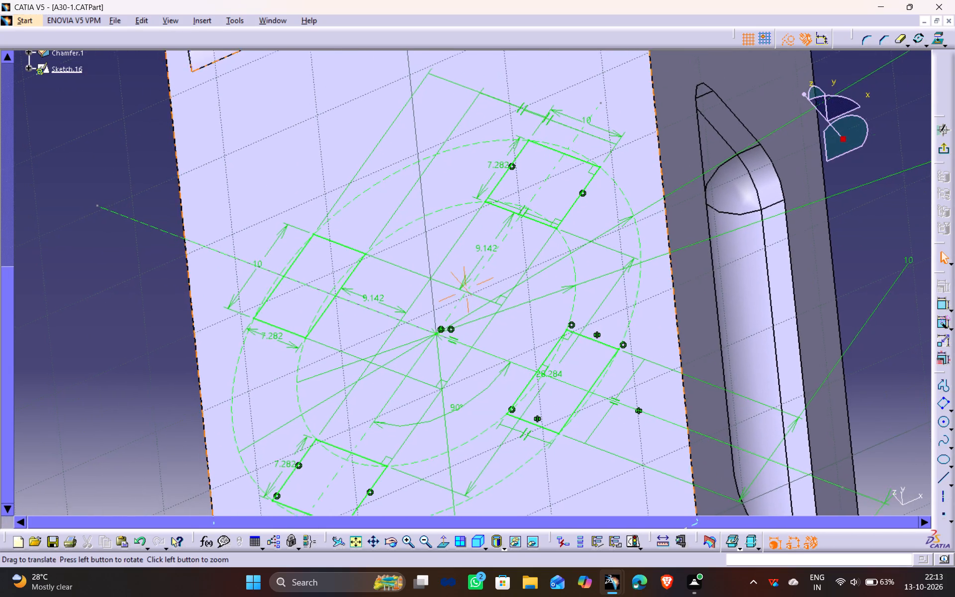
{"action": "middle_click_drag", "start_coordinate": [254, 304], "coordinate": [317, 221]}
{"action": "left_click", "coordinate": [92, 358]}
{"action": "left_click", "coordinate": [945, 146]}
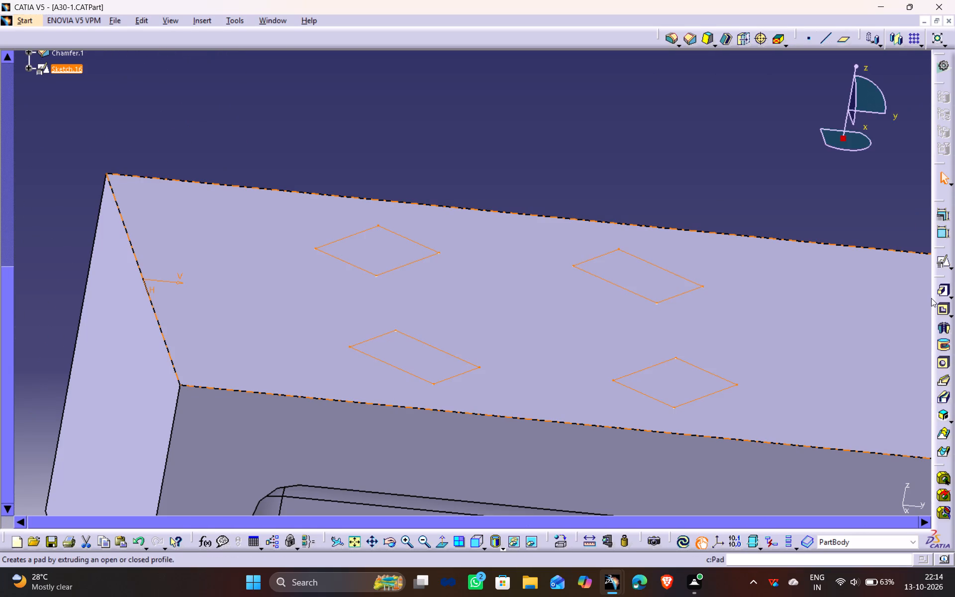
Pad the four-rectangle sketch to a length of 17 mm.
{"action": "left_click", "coordinate": [942, 291]}
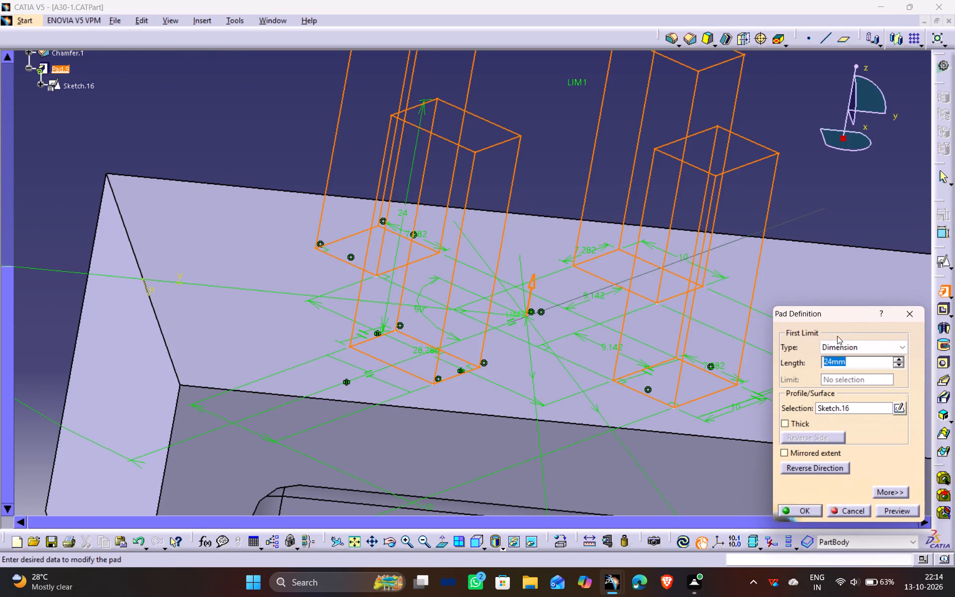
{"action": "left_click_drag", "start_coordinate": [830, 361], "coordinate": [755, 363]}
{"action": "key", "text": "1"}
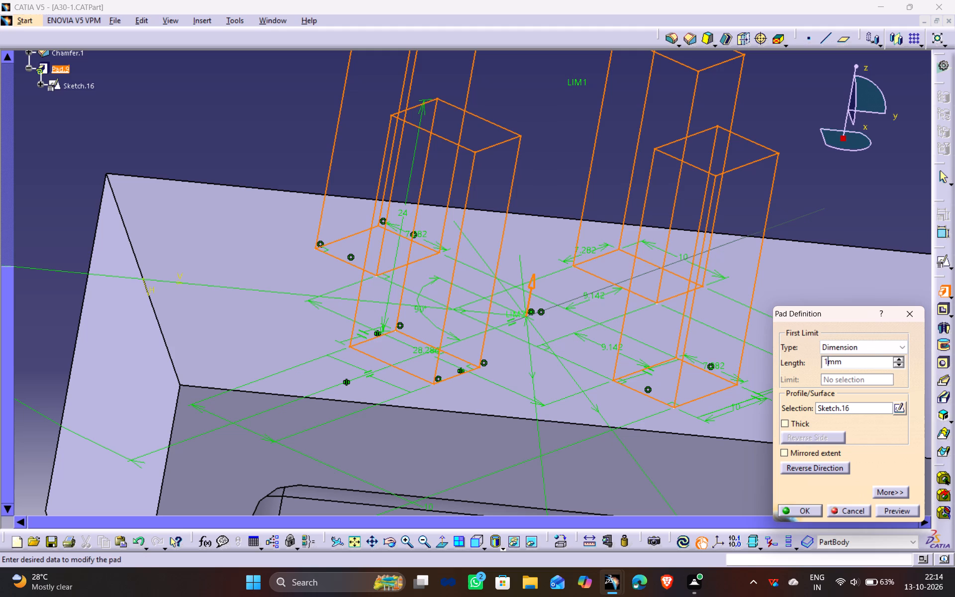
{"action": "key", "text": "7"}
{"action": "key", "text": "Return"}
{"action": "left_click", "coordinate": [746, 111]}
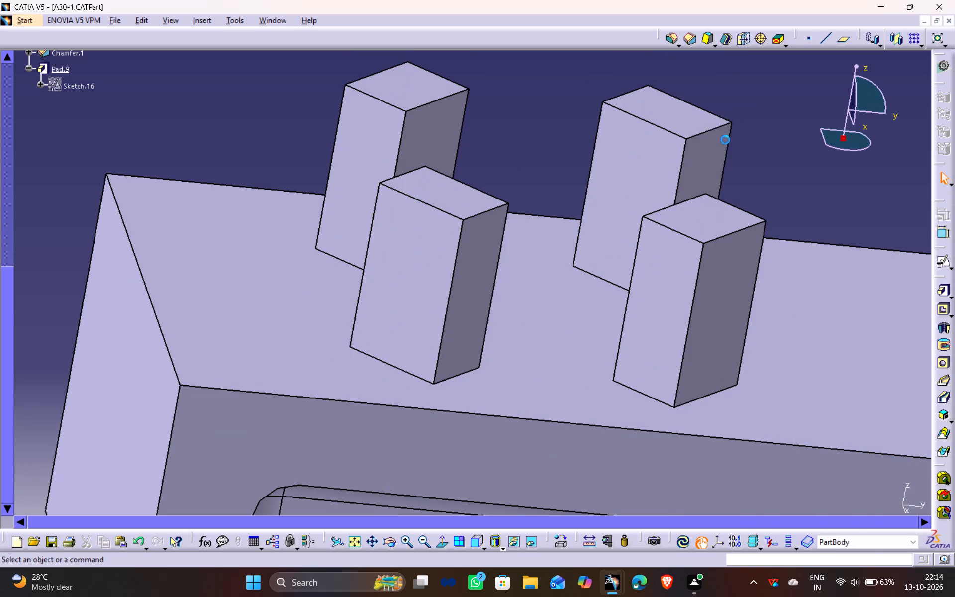
Create a positioned sketch on the 10 mm wide outer face of the middle front block.
{"action": "left_click", "coordinate": [409, 294]}
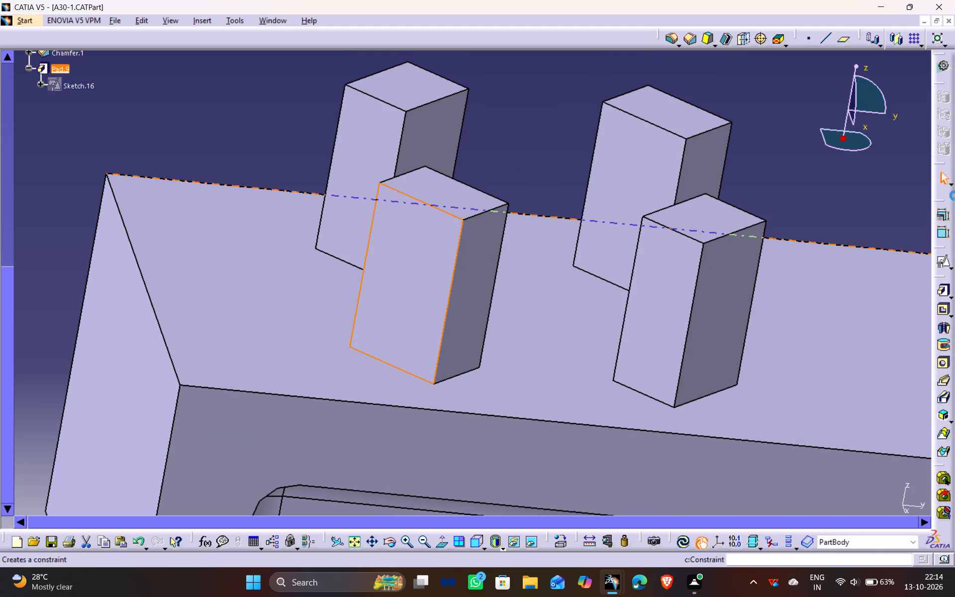
{"action": "left_click", "coordinate": [945, 265]}
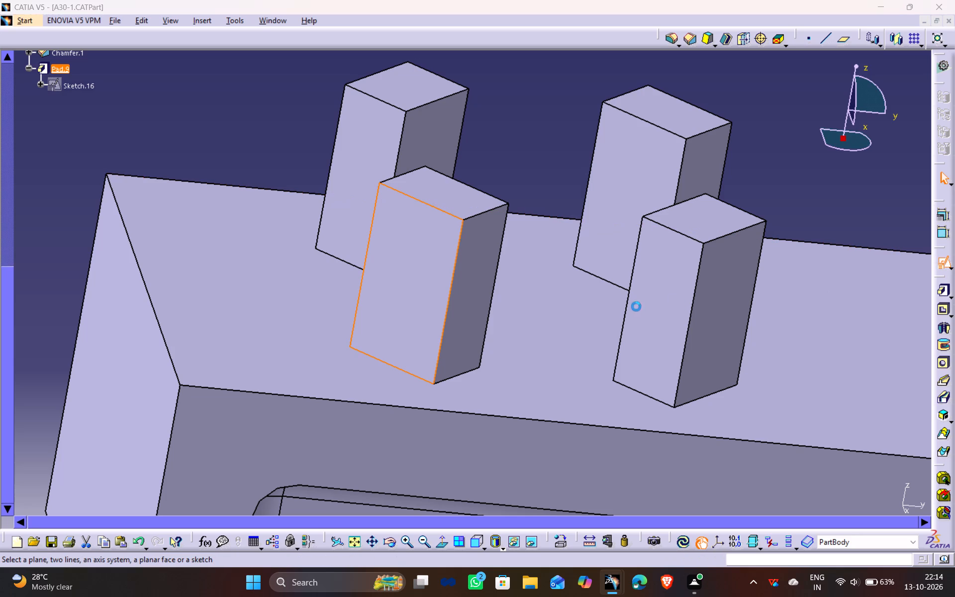
{"action": "left_click", "coordinate": [852, 507]}
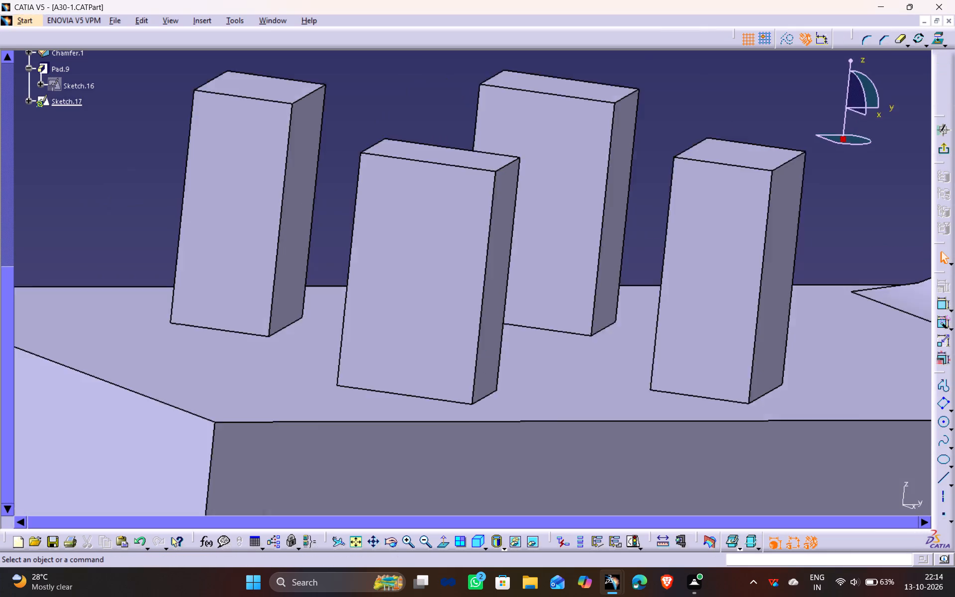
Sketch a circle about 13.5 mm in diameter centred on the upper part of the block's face.
{"action": "middle_click_drag", "start_coordinate": [401, 443], "coordinate": [390, 365], "text": "ctrl"}
{"action": "middle_click_drag", "start_coordinate": [391, 319], "coordinate": [527, 353]}
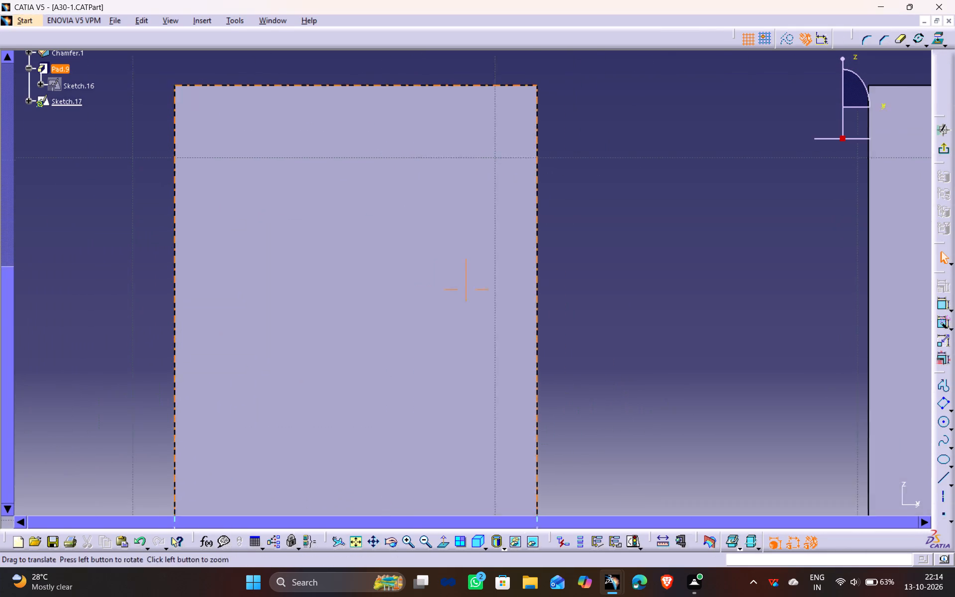
{"action": "middle_click_drag", "start_coordinate": [527, 353], "coordinate": [562, 348]}
{"action": "middle_click_drag", "start_coordinate": [477, 216], "coordinate": [495, 276], "text": "ctrl"}
{"action": "left_click", "coordinate": [945, 425]}
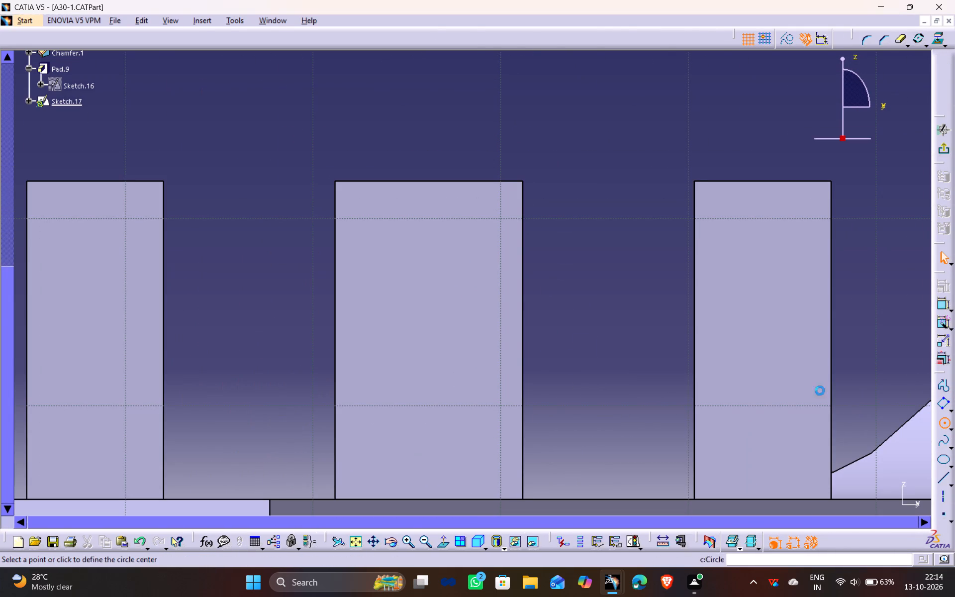
{"action": "left_click_drag", "start_coordinate": [416, 267], "coordinate": [421, 261]}
{"action": "left_click", "coordinate": [529, 211]}
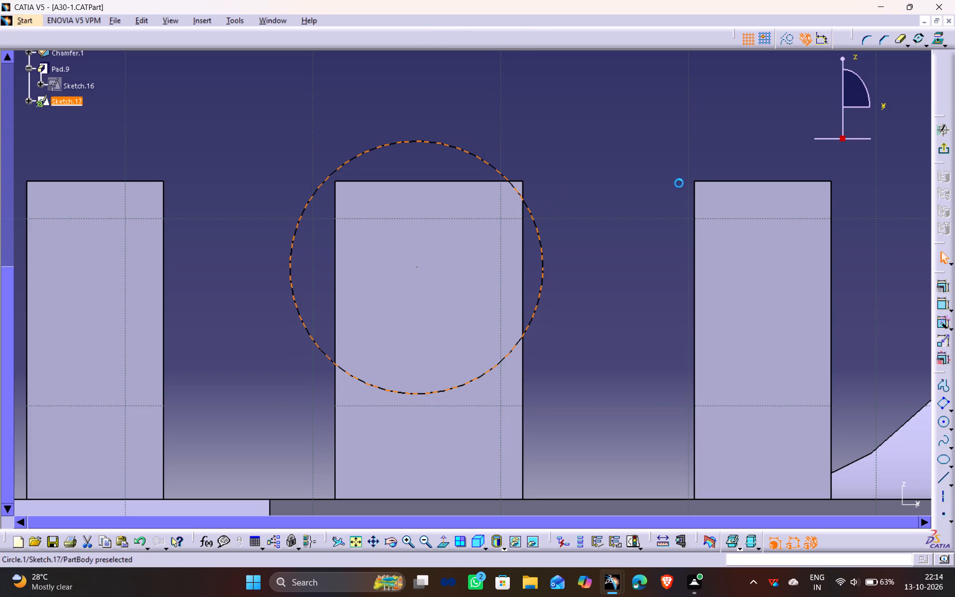
Dimension the circle's diameter and set it to 10 mm.
{"action": "left_click", "coordinate": [941, 304]}
{"action": "left_click", "coordinate": [600, 104]}
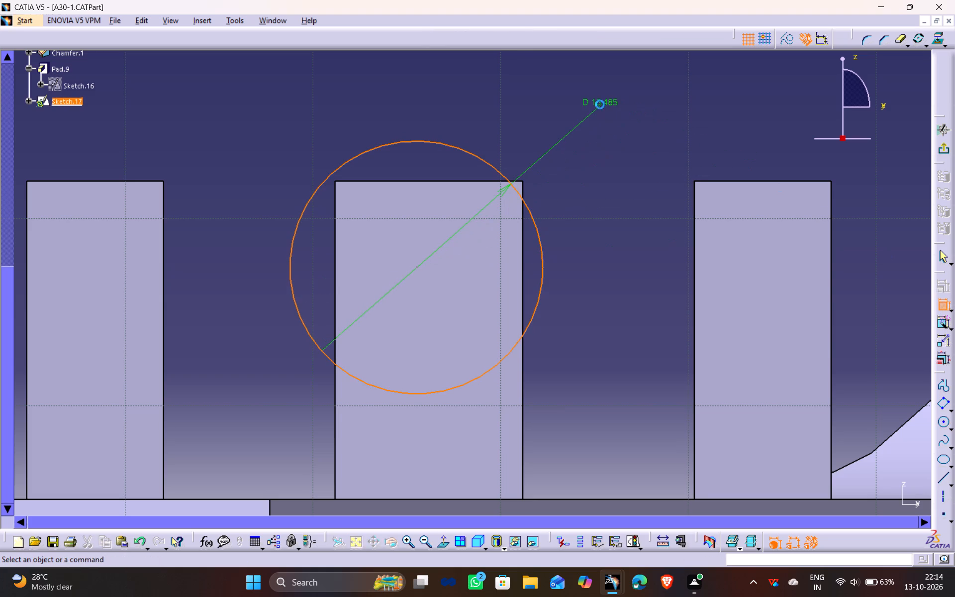
{"action": "left_click", "coordinate": [603, 95]}
{"action": "double_click", "coordinate": [602, 99]}
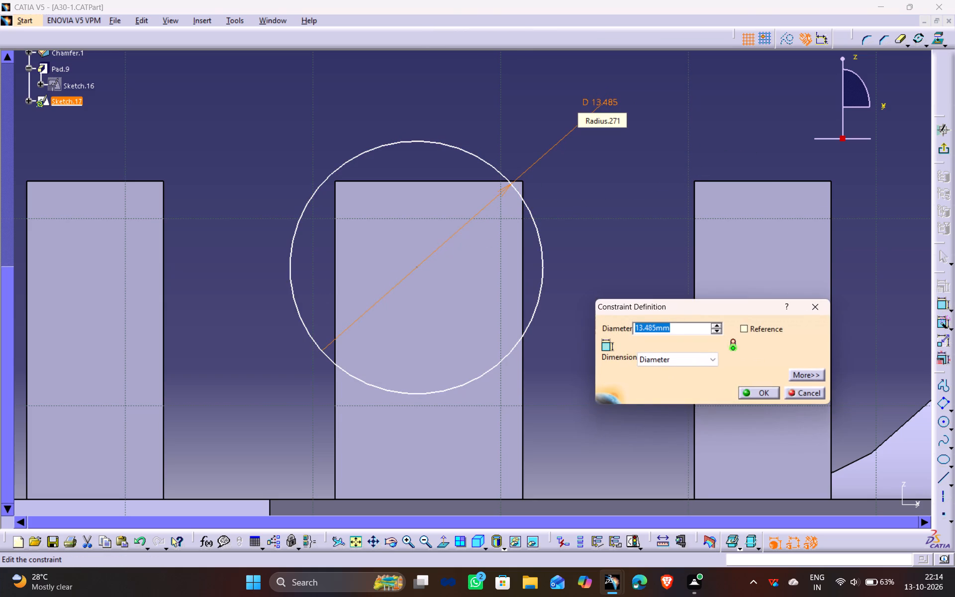
{"action": "type", "text": "10"}
{"action": "key", "text": "Return"}
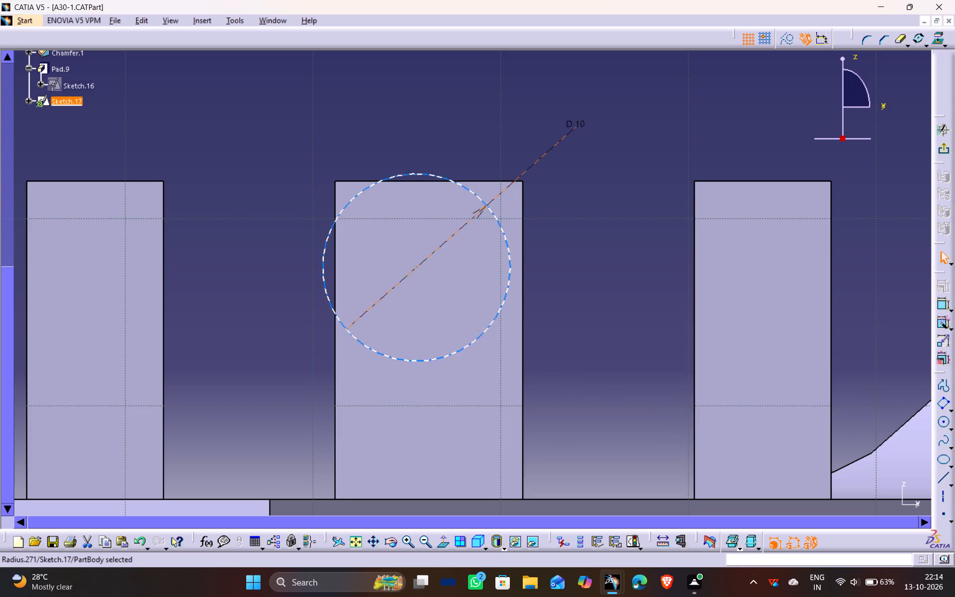
Make the circle tangent to the block's top edge.
{"action": "left_click", "coordinate": [427, 172]}
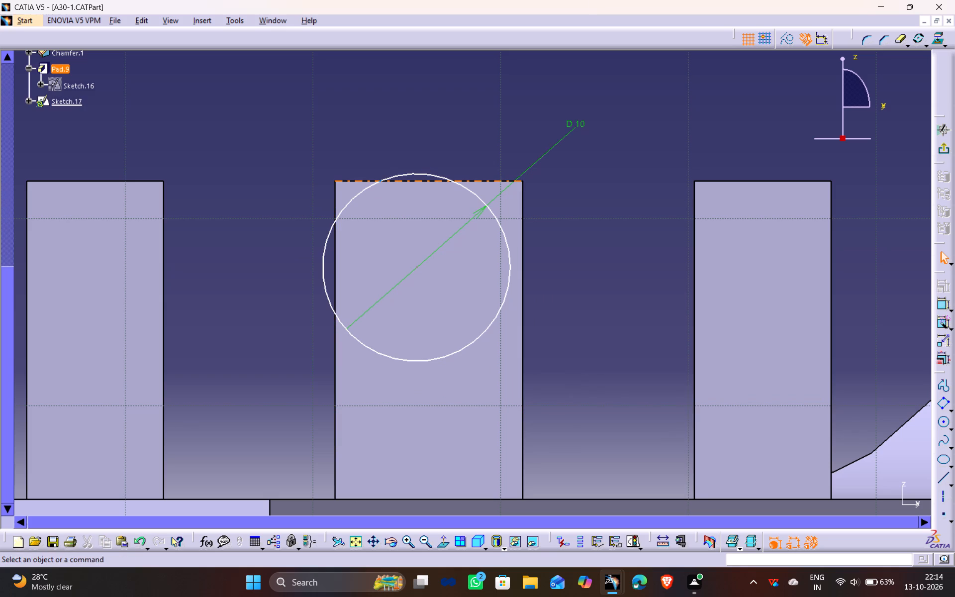
{"action": "left_click", "coordinate": [426, 181]}
{"action": "left_click", "coordinate": [425, 172], "text": "ctrl"}
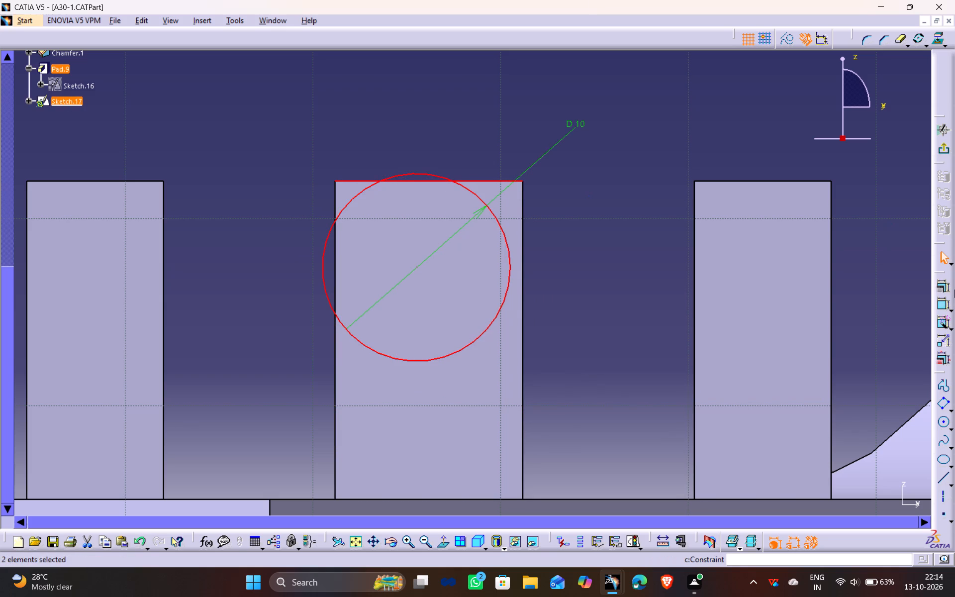
{"action": "left_click", "coordinate": [945, 286]}
{"action": "left_click", "coordinate": [878, 418]}
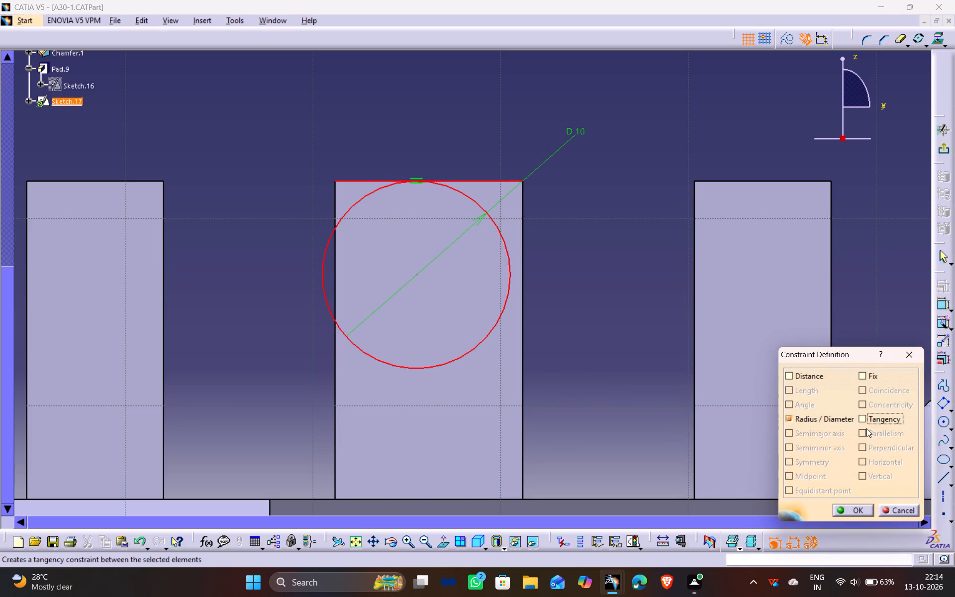
{"action": "left_click", "coordinate": [864, 507]}
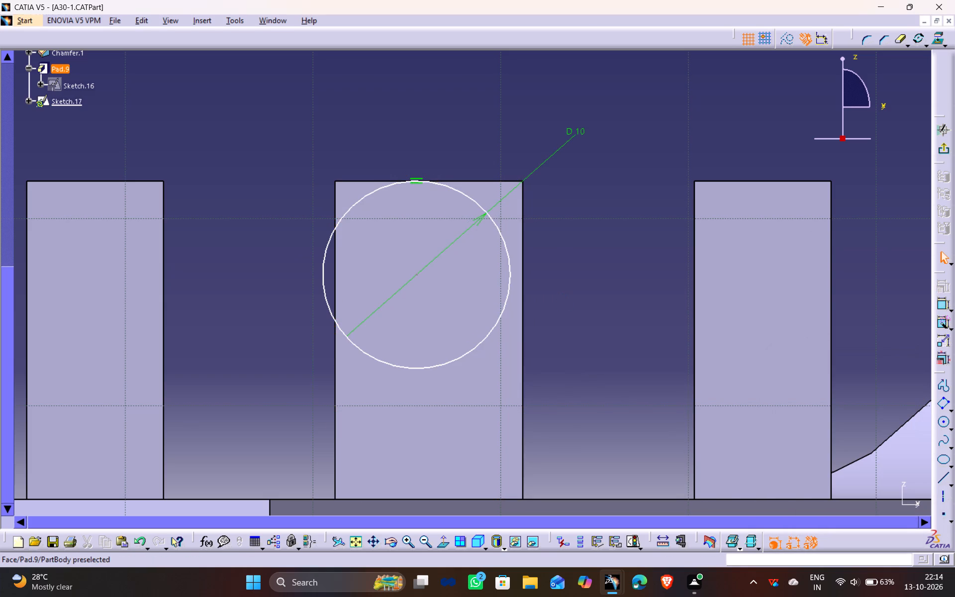
Make the circle tangent to the right vertical edge of the block's face.
{"action": "left_click", "coordinate": [510, 274]}
{"action": "left_click", "coordinate": [525, 265], "text": "ctrl"}
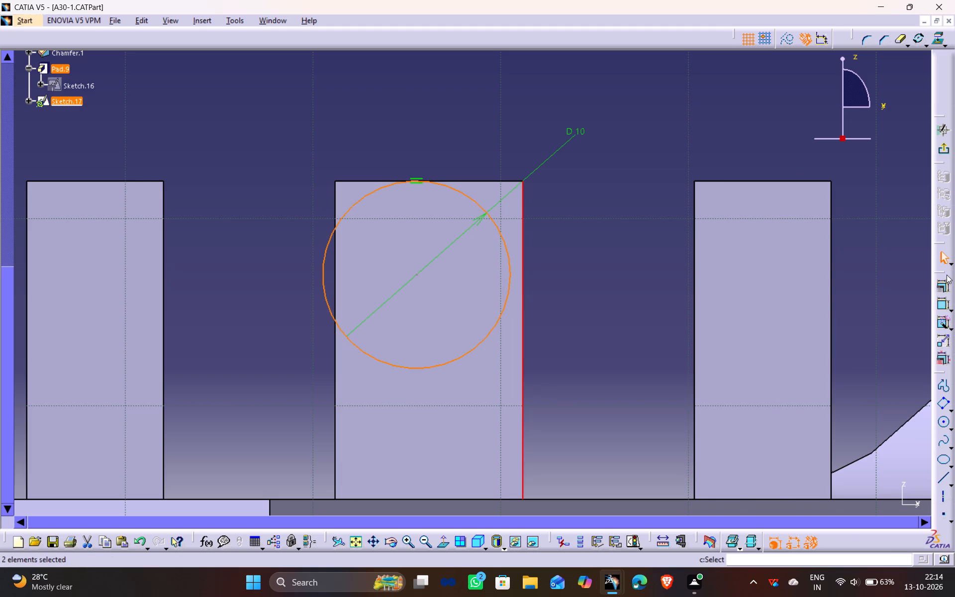
{"action": "left_click", "coordinate": [946, 283]}
{"action": "left_click", "coordinate": [881, 418]}
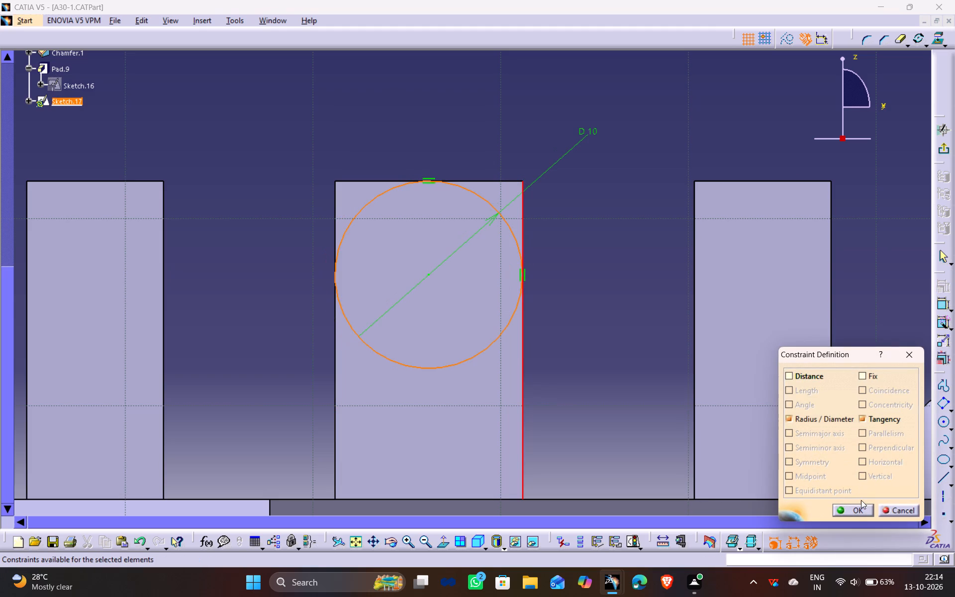
{"action": "left_click", "coordinate": [859, 510]}
{"action": "left_click", "coordinate": [587, 347]}
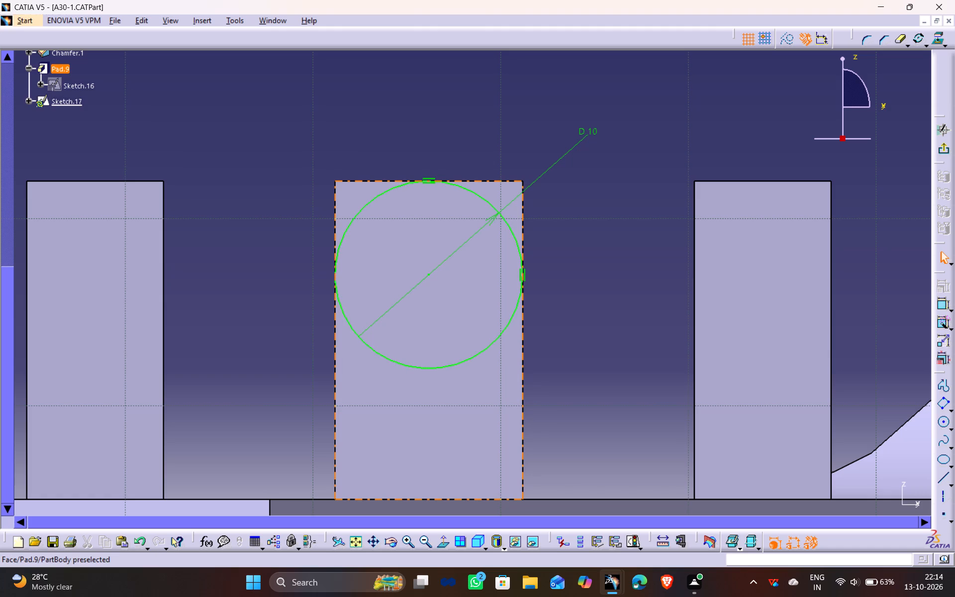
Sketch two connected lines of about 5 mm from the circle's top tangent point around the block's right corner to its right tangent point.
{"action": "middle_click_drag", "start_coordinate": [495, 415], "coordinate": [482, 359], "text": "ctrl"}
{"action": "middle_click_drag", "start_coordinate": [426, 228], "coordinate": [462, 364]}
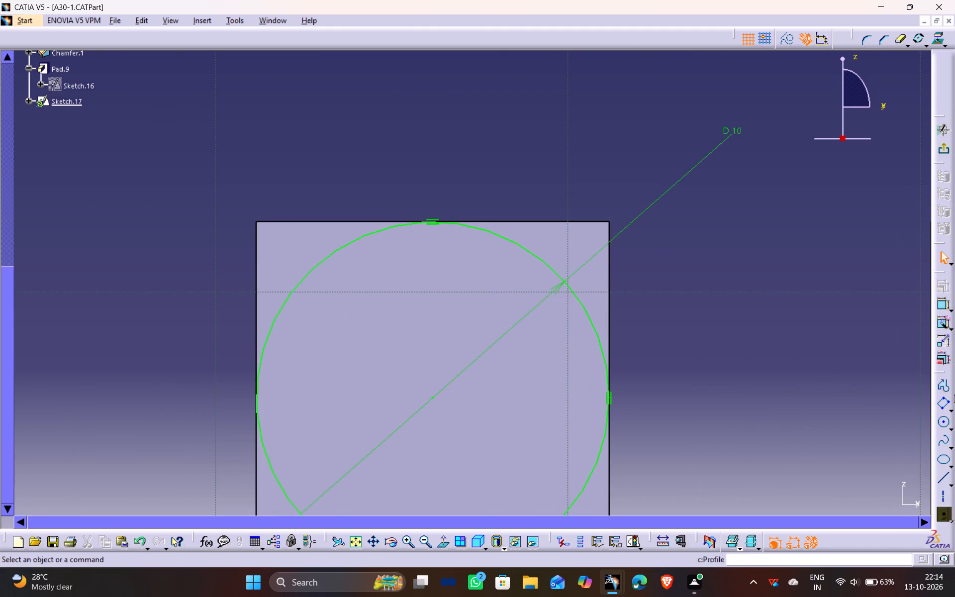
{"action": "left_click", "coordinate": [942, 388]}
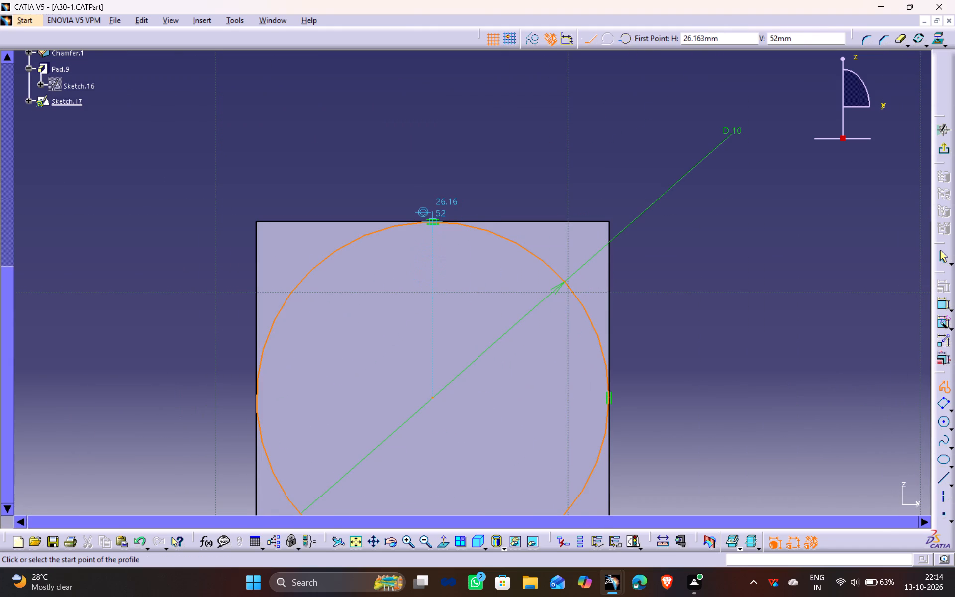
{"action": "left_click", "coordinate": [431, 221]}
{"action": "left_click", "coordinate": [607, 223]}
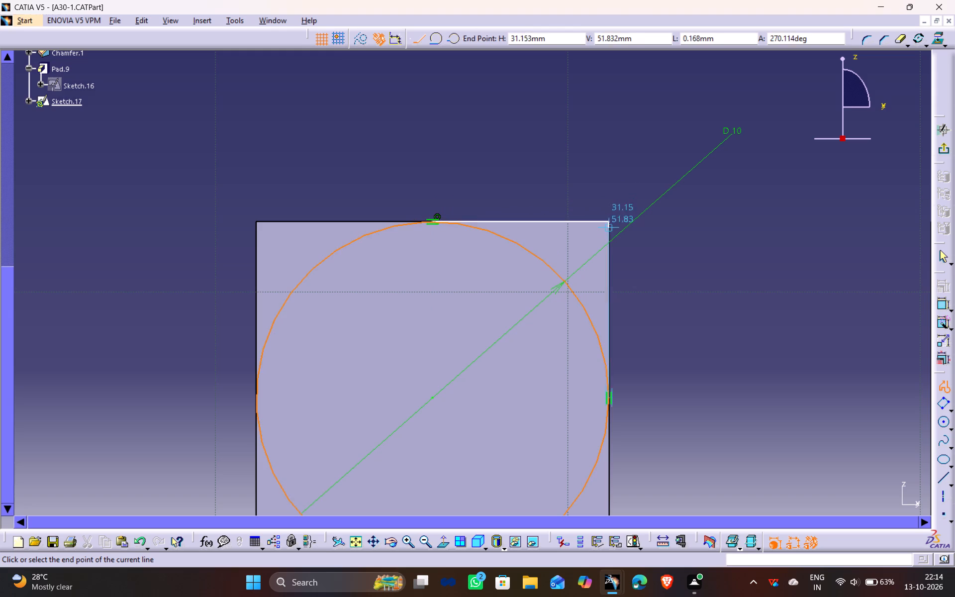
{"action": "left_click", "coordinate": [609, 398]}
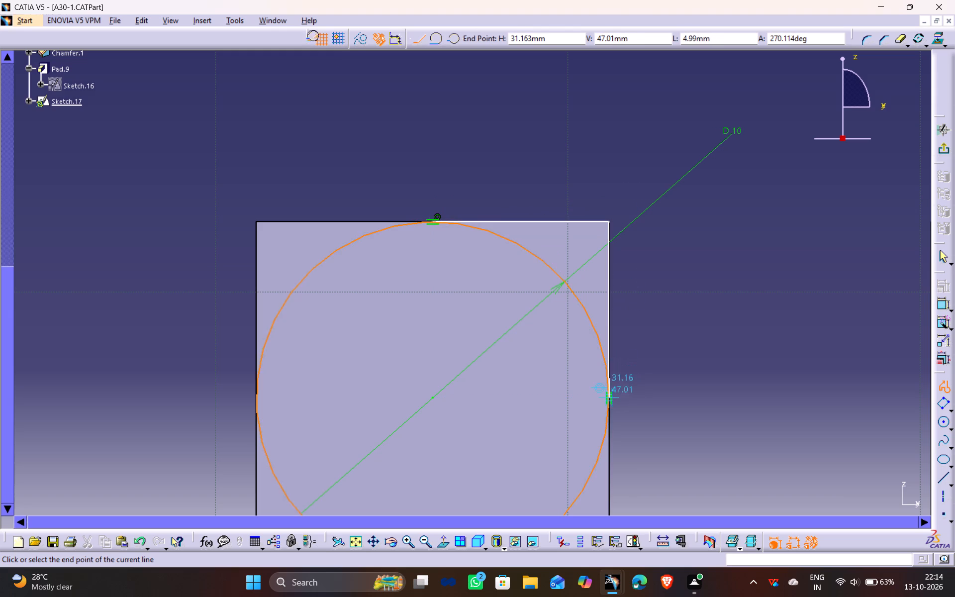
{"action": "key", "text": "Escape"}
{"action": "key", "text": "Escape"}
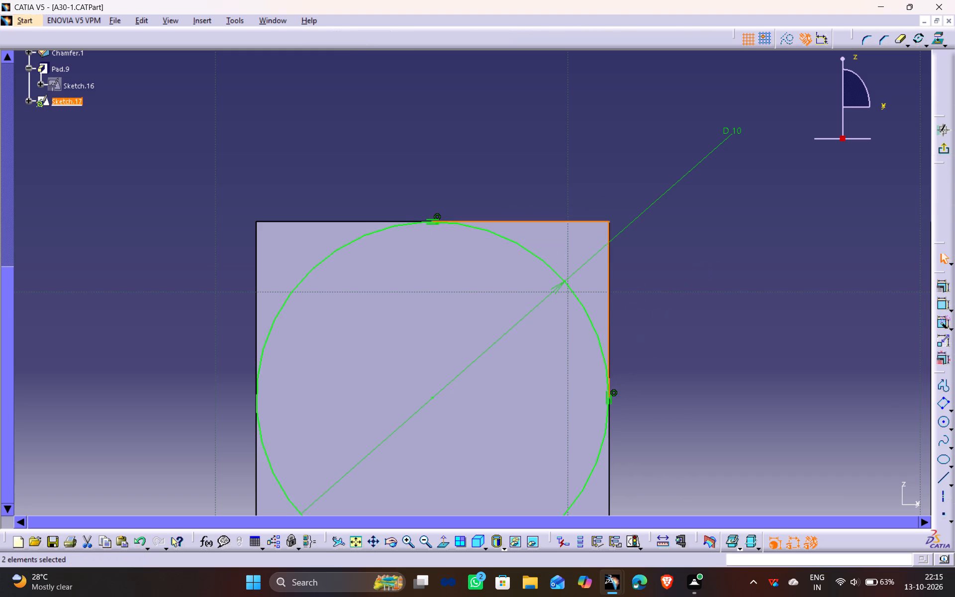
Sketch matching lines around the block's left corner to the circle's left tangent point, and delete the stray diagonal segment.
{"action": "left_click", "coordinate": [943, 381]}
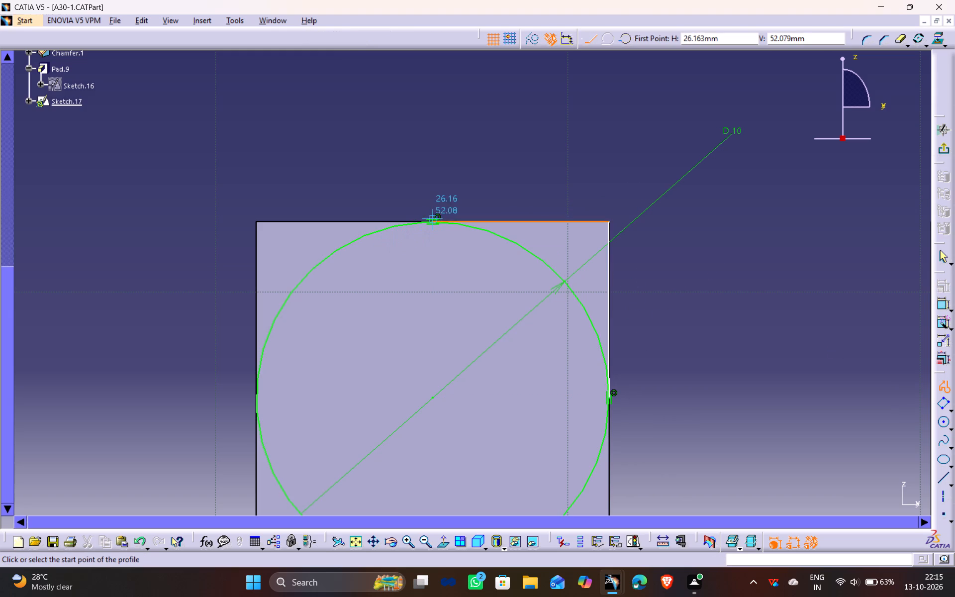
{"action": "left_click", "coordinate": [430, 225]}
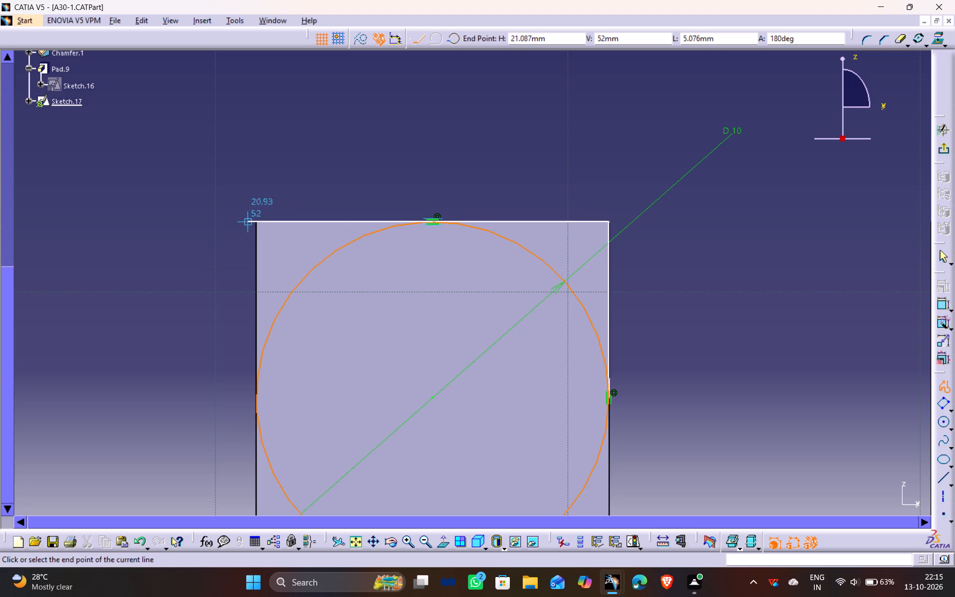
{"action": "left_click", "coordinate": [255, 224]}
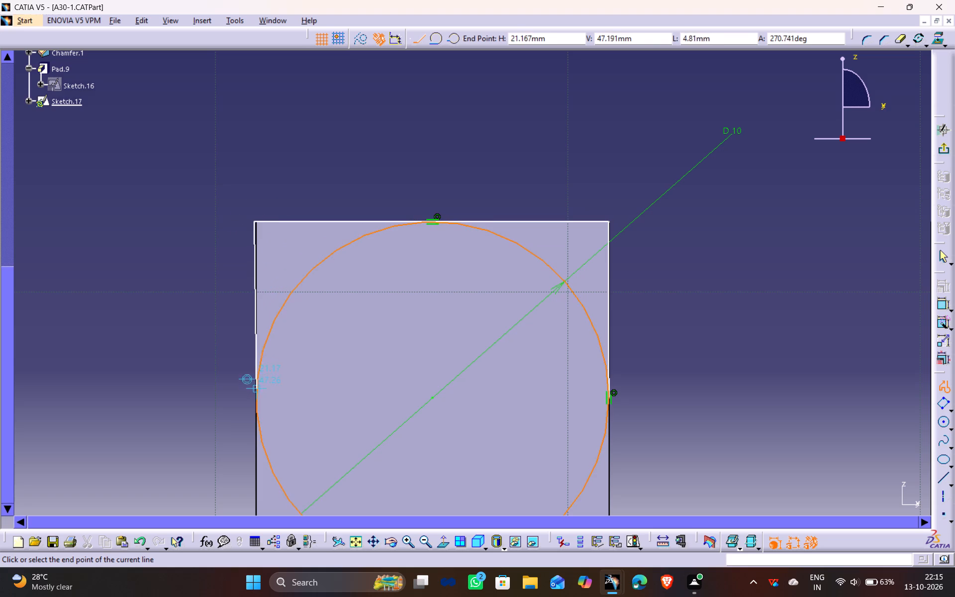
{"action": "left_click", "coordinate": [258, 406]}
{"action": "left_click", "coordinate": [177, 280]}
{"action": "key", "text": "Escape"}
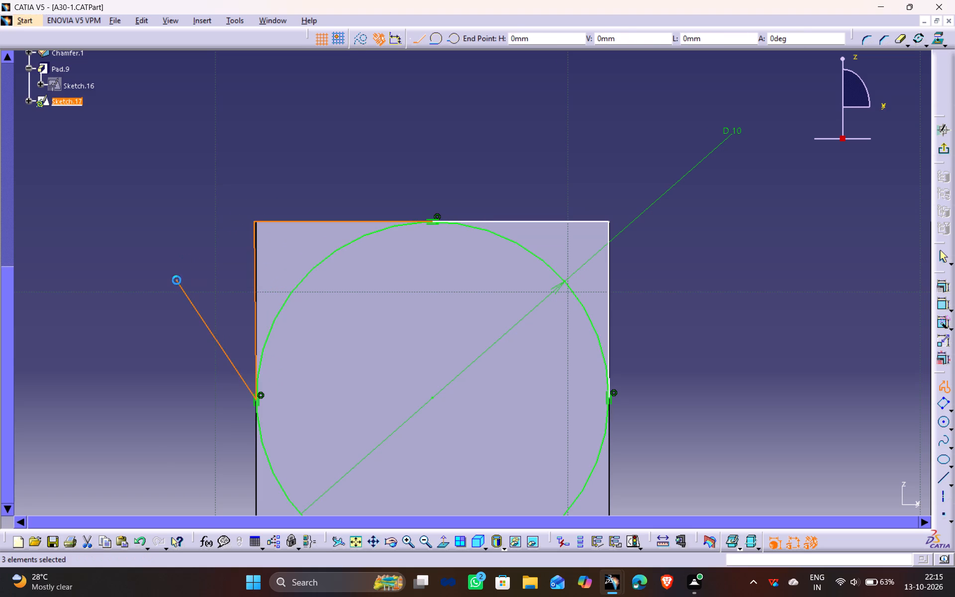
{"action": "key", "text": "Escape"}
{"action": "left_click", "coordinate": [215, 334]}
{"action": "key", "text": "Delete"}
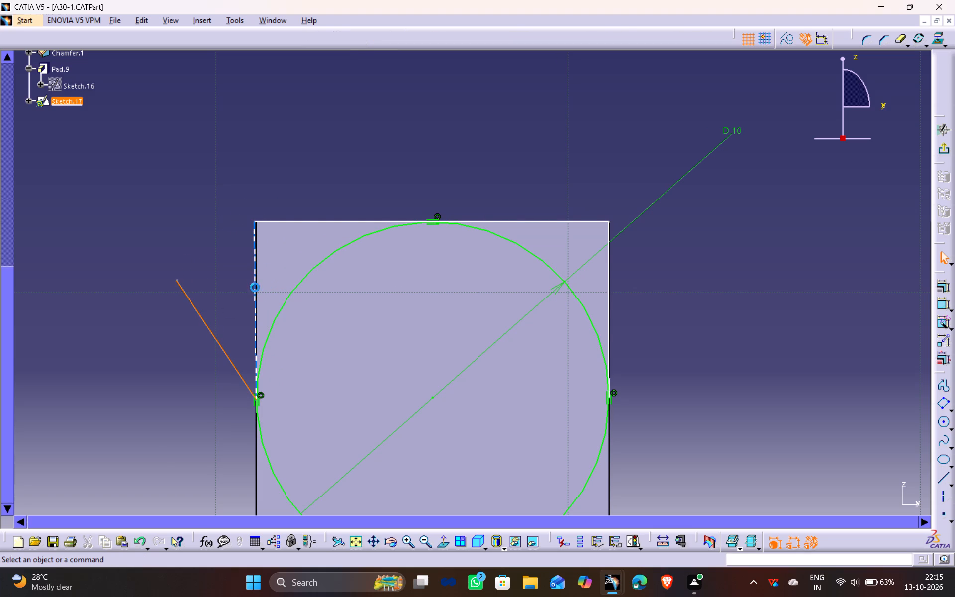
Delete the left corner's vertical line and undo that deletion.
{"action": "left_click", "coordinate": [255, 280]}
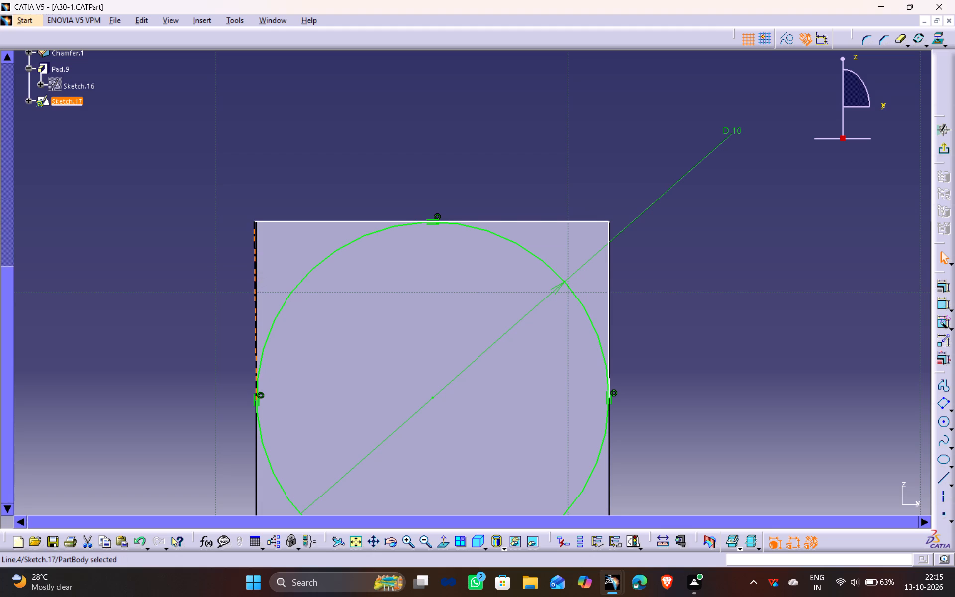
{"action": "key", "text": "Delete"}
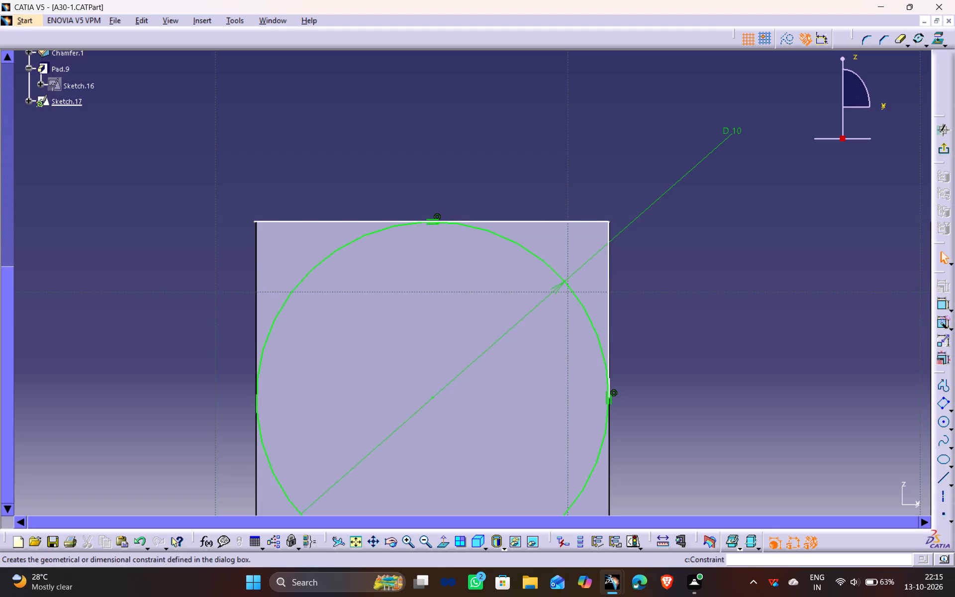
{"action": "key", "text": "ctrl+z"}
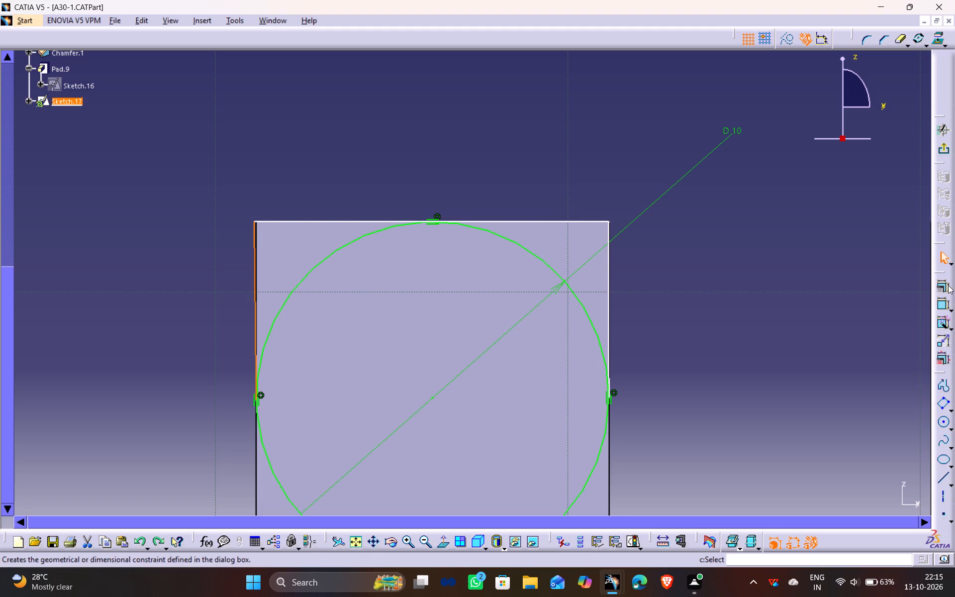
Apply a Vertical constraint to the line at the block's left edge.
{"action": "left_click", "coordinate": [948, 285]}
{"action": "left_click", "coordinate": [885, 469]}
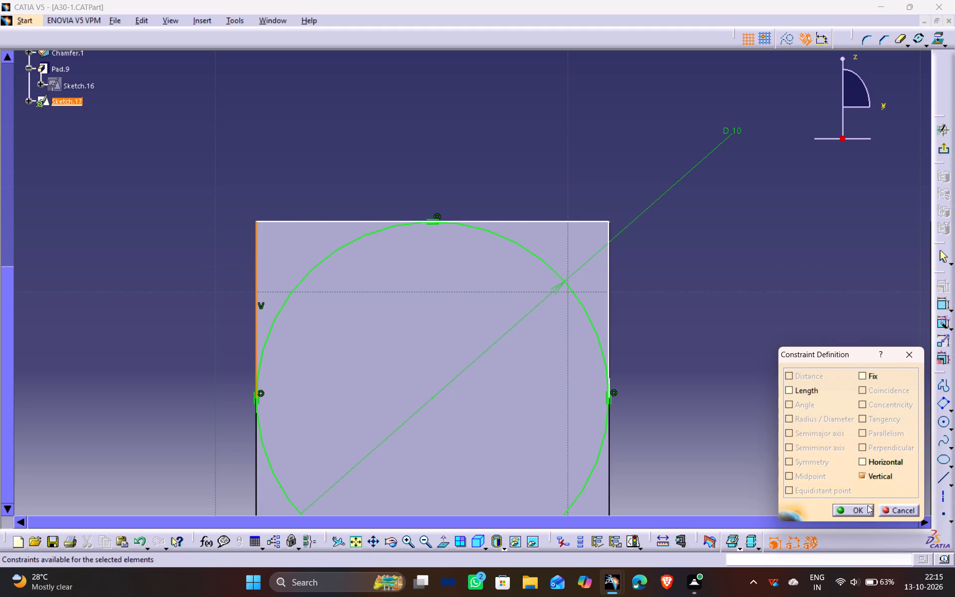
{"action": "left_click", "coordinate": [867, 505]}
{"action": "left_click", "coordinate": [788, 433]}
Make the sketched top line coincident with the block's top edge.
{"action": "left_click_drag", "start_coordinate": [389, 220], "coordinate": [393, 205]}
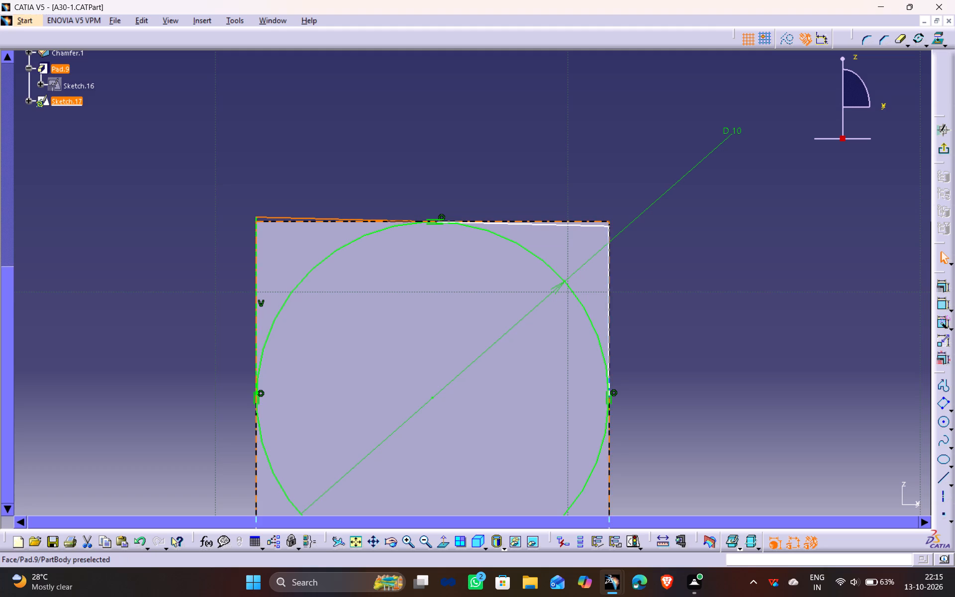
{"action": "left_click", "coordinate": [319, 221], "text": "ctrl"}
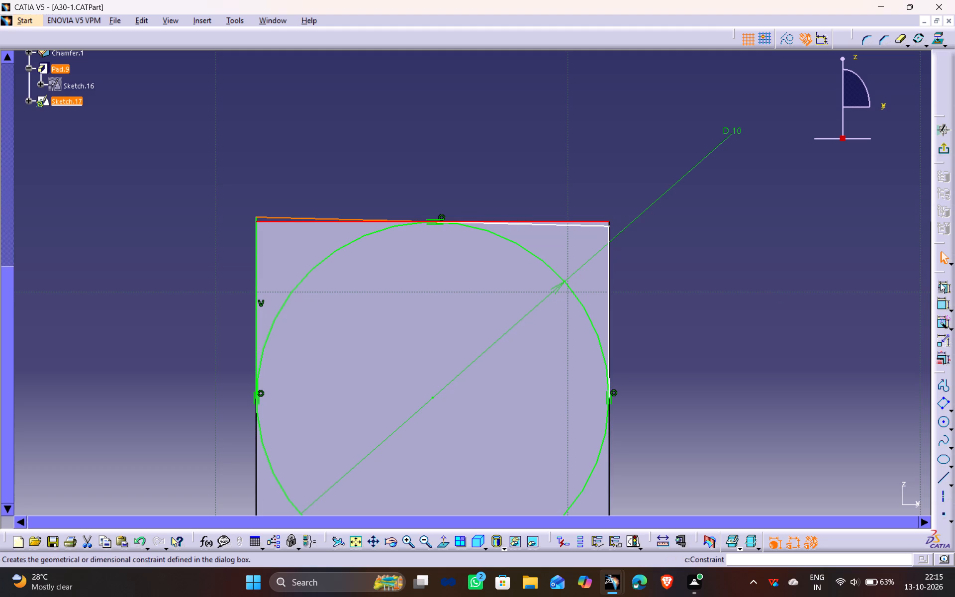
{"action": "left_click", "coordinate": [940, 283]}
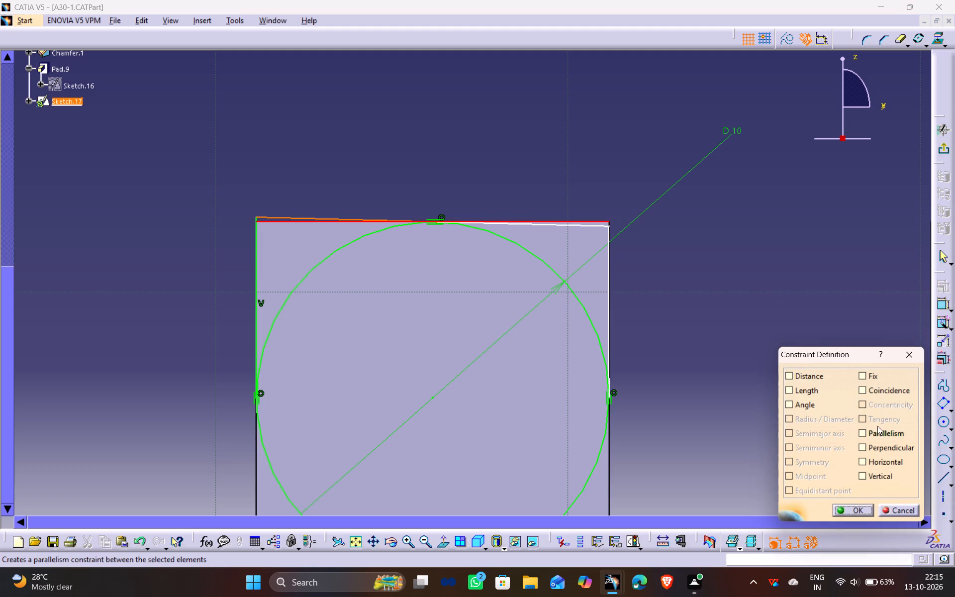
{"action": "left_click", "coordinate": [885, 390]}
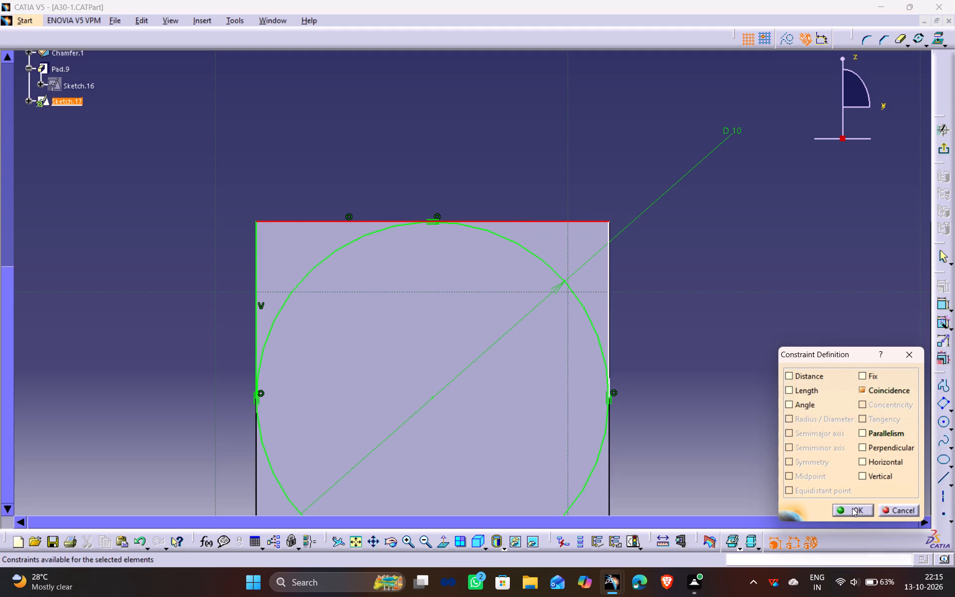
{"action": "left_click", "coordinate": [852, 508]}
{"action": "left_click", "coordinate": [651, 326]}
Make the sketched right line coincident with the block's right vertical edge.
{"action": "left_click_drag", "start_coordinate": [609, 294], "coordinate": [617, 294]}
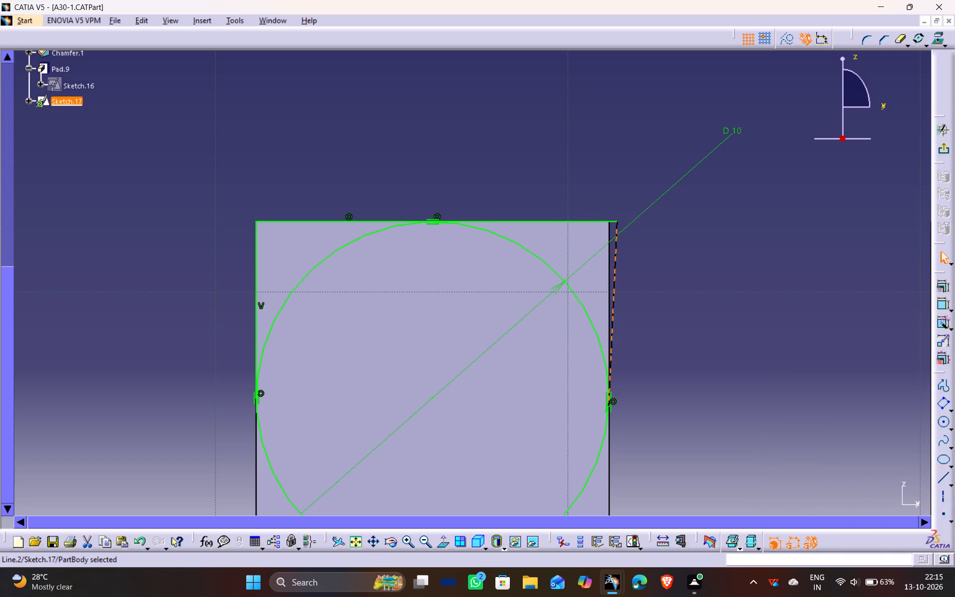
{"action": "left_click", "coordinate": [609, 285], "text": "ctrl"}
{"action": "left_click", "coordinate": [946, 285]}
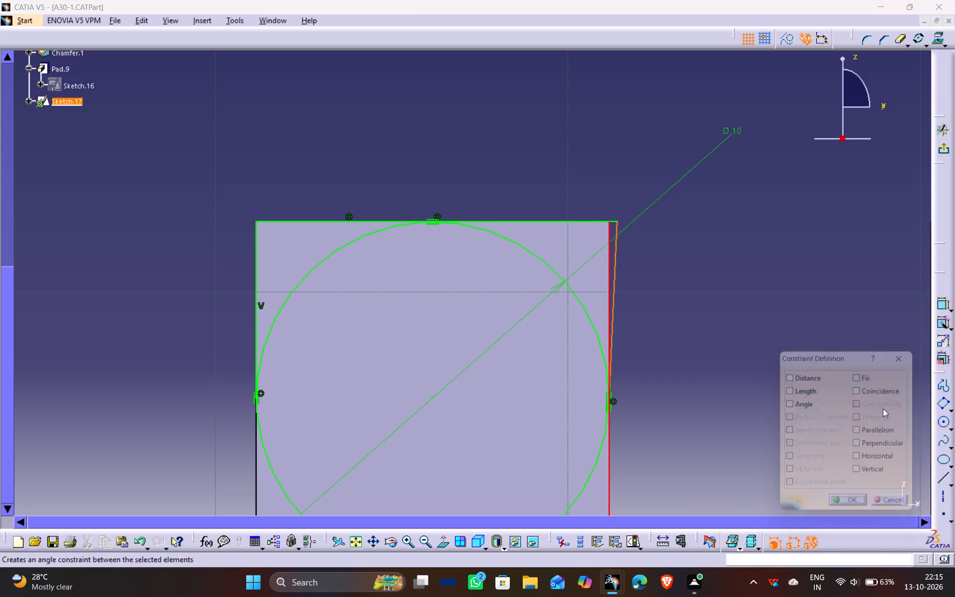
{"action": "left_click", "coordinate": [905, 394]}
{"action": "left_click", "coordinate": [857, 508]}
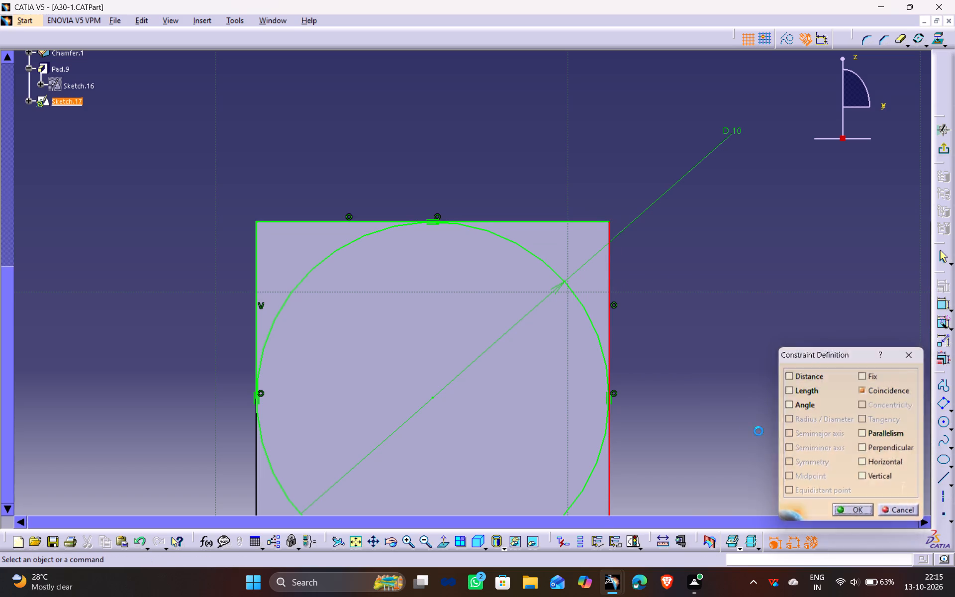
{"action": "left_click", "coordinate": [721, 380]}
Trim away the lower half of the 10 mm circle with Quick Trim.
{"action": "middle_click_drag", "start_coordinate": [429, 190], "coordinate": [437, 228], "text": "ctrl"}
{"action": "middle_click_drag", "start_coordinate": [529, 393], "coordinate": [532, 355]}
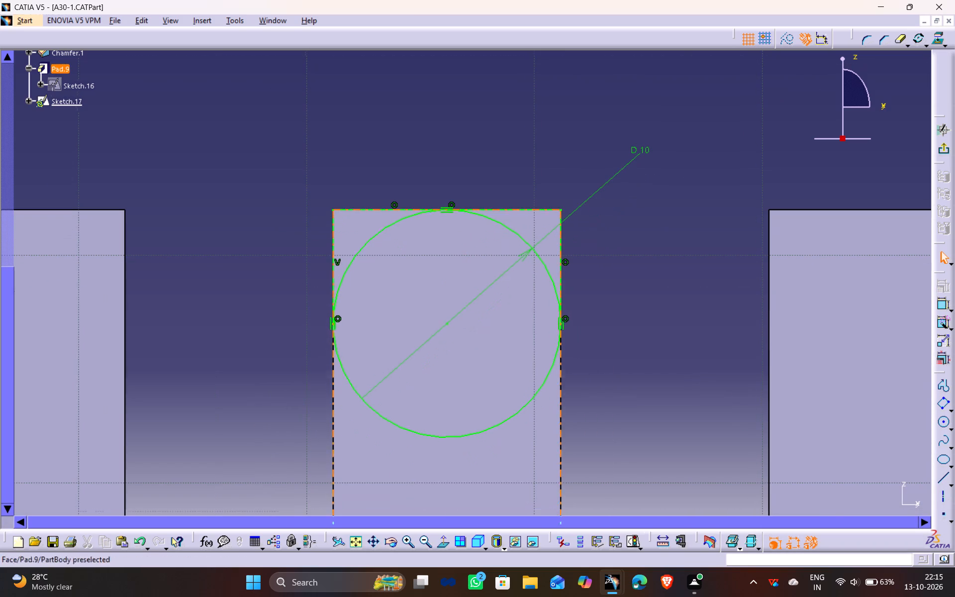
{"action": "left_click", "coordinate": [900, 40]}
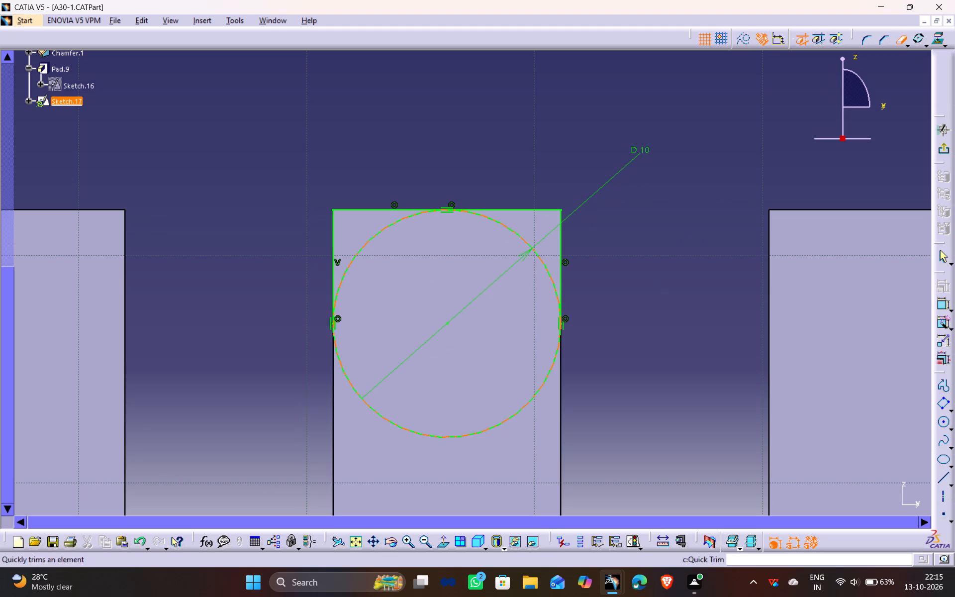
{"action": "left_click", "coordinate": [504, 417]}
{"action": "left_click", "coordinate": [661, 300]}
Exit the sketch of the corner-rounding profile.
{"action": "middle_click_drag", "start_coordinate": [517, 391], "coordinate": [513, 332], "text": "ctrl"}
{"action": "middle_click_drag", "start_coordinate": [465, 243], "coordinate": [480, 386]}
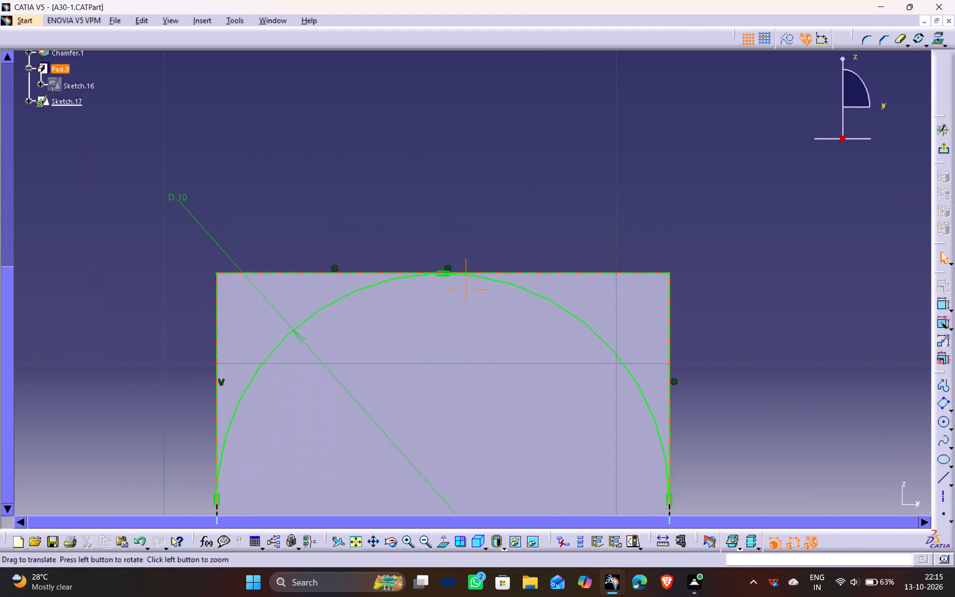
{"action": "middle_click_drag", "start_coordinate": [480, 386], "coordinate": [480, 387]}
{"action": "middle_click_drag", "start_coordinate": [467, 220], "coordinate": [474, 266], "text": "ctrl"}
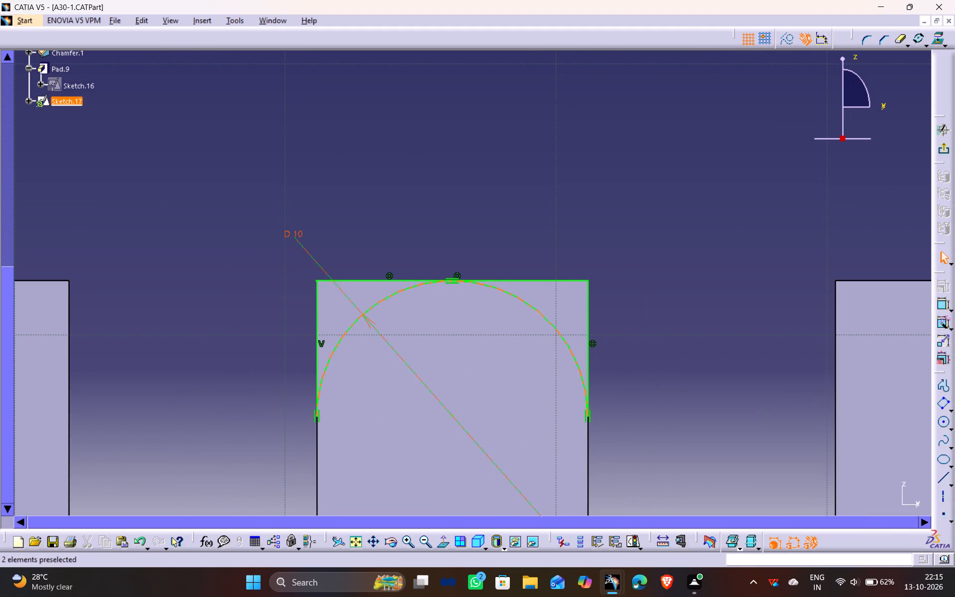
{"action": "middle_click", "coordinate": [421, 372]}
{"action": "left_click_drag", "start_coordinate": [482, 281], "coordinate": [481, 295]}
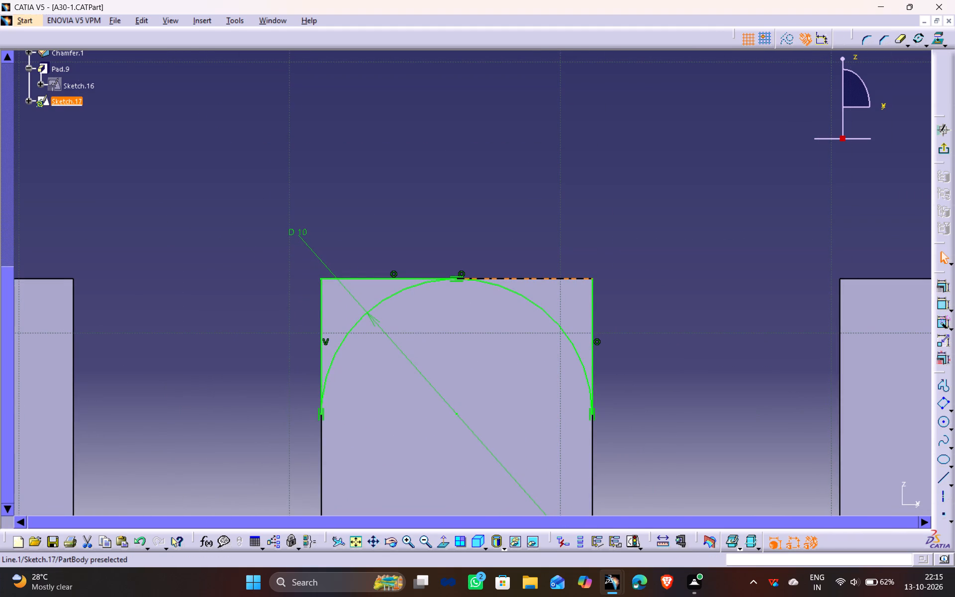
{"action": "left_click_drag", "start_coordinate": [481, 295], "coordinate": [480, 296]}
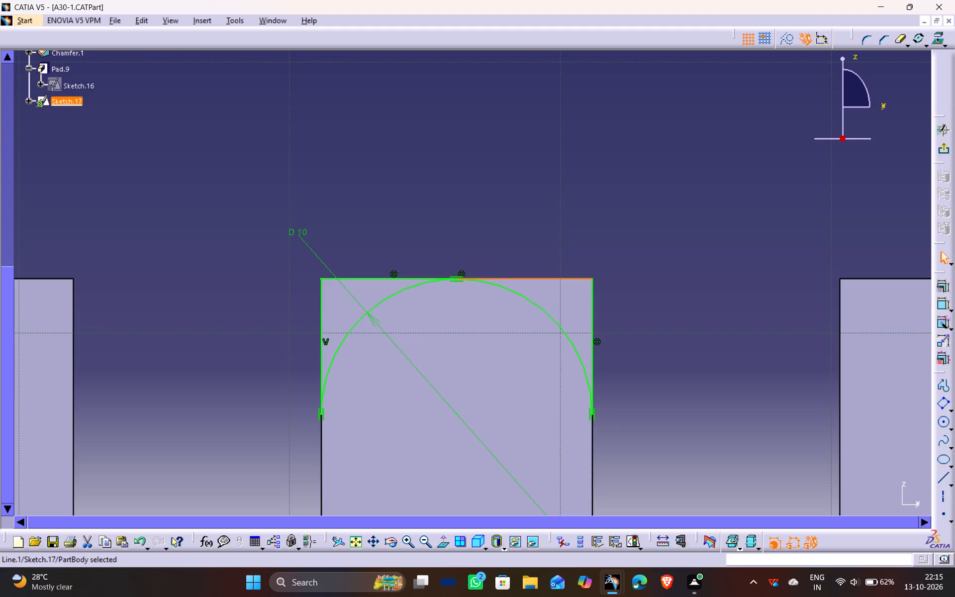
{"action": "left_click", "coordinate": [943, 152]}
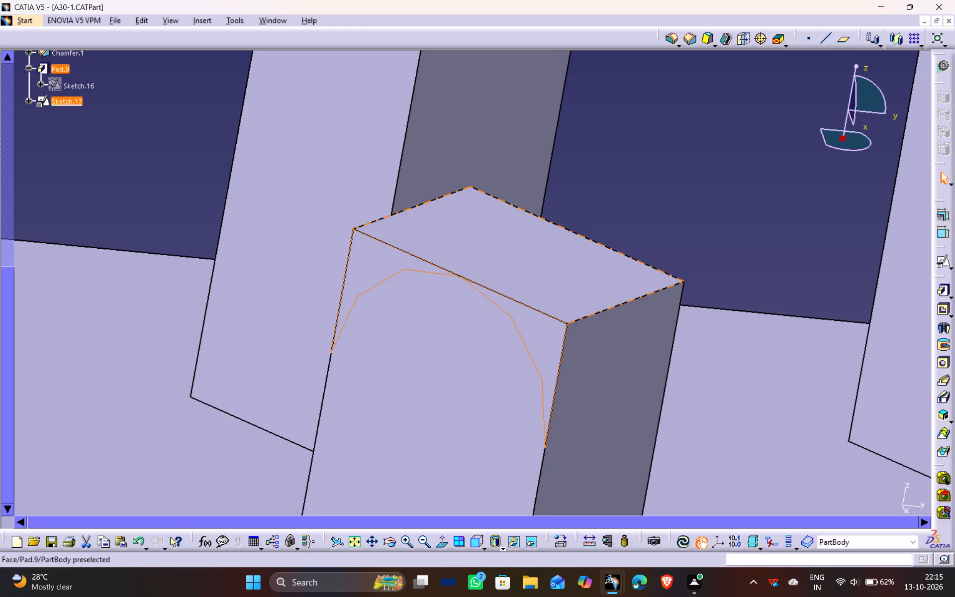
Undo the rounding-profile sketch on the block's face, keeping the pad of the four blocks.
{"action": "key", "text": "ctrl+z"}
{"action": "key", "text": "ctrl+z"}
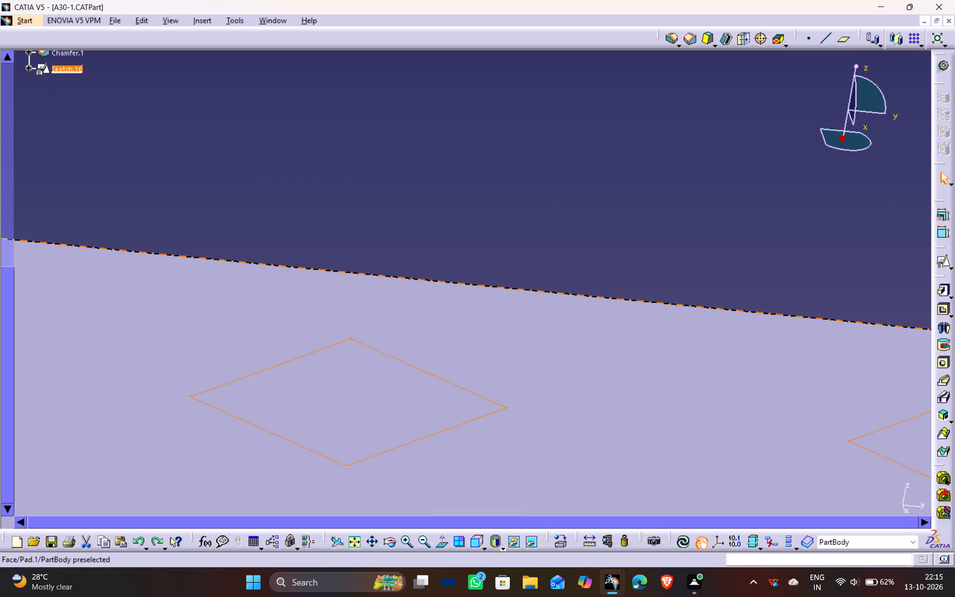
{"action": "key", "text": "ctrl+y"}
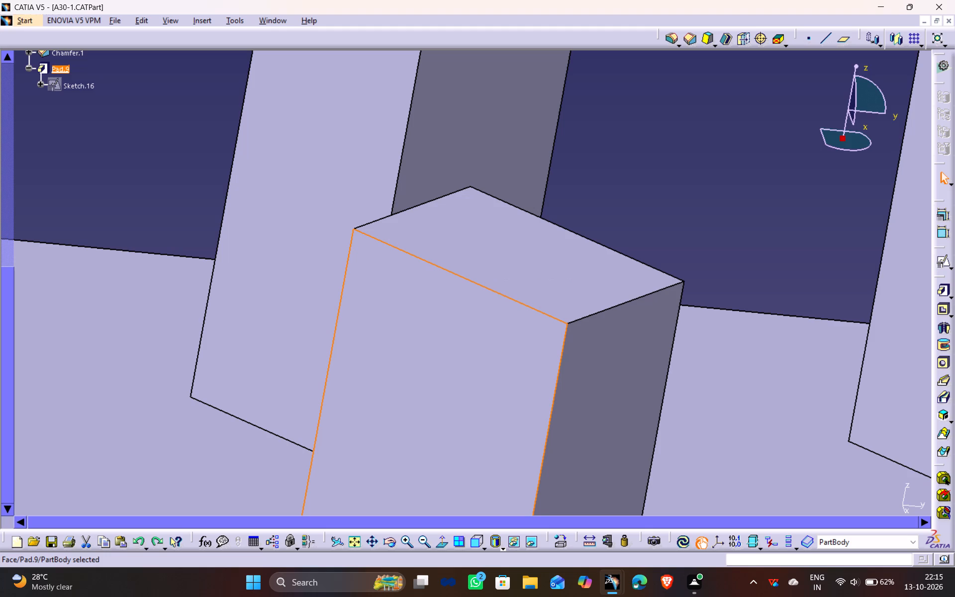
Edit the pad of the four blocks and set its length to 18 mm.
{"action": "double_click", "coordinate": [398, 349]}
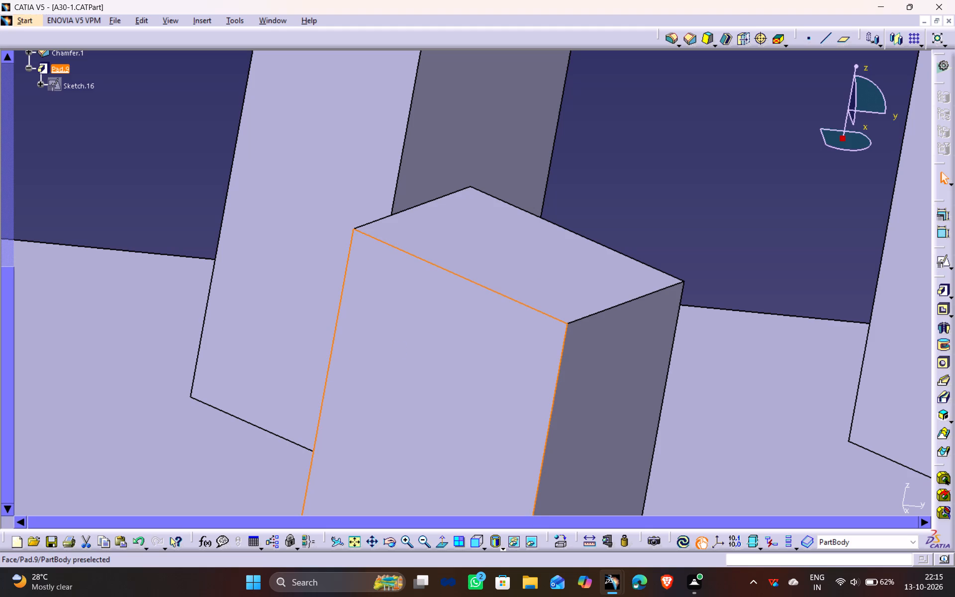
{"action": "double_click", "coordinate": [418, 358]}
{"action": "middle_click_drag", "start_coordinate": [469, 205], "coordinate": [479, 273], "text": "ctrl"}
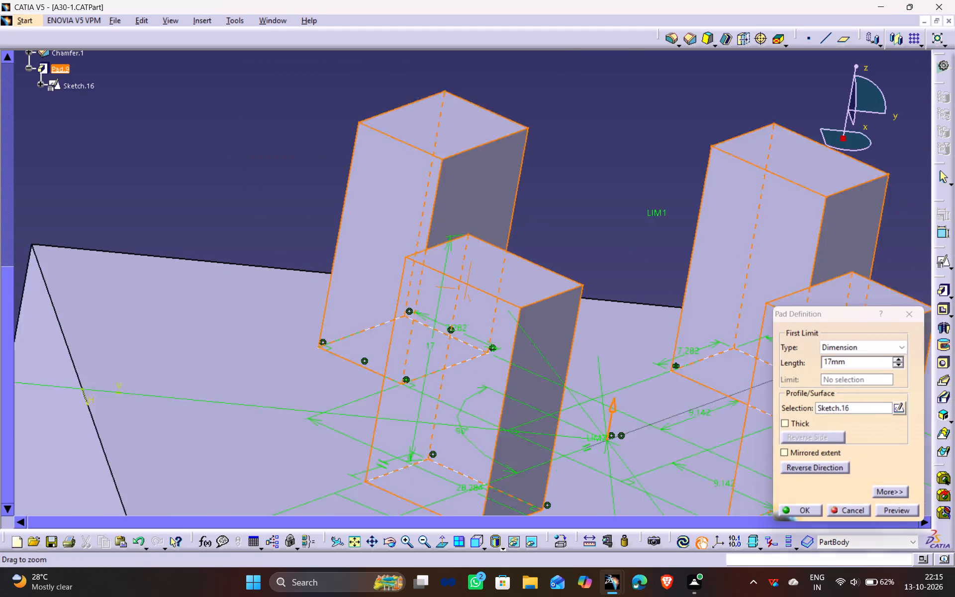
{"action": "middle_click_drag", "start_coordinate": [479, 273], "coordinate": [484, 301], "text": "ctrl"}
{"action": "left_click", "coordinate": [830, 359]}
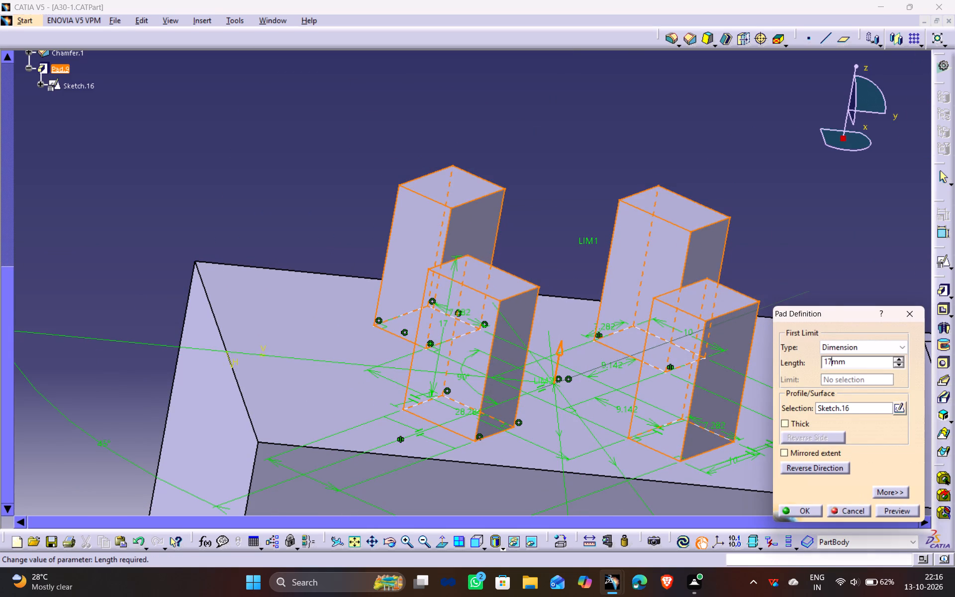
{"action": "key", "text": "BackSpace"}
{"action": "key", "text": "8"}
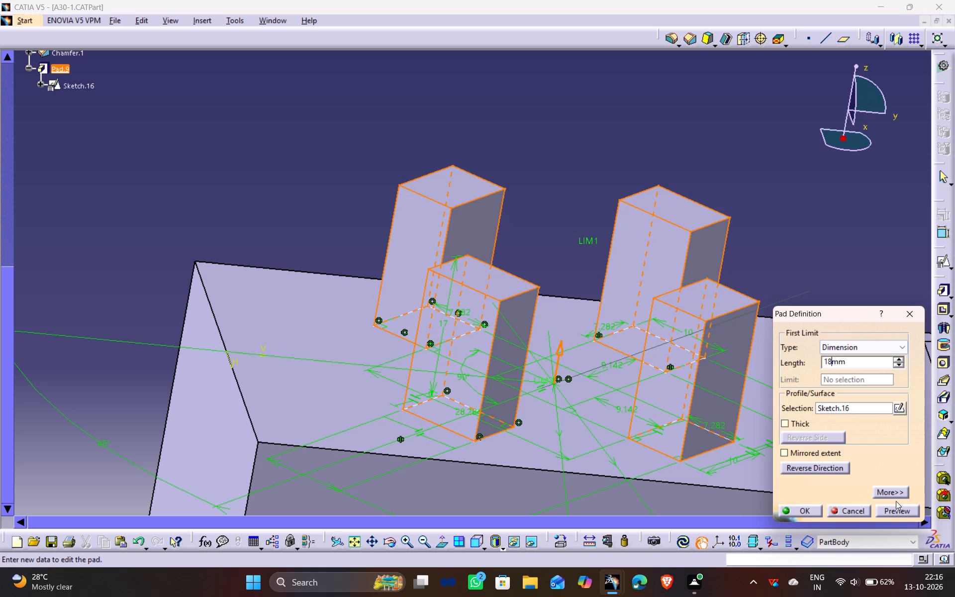
{"action": "left_click", "coordinate": [898, 508]}
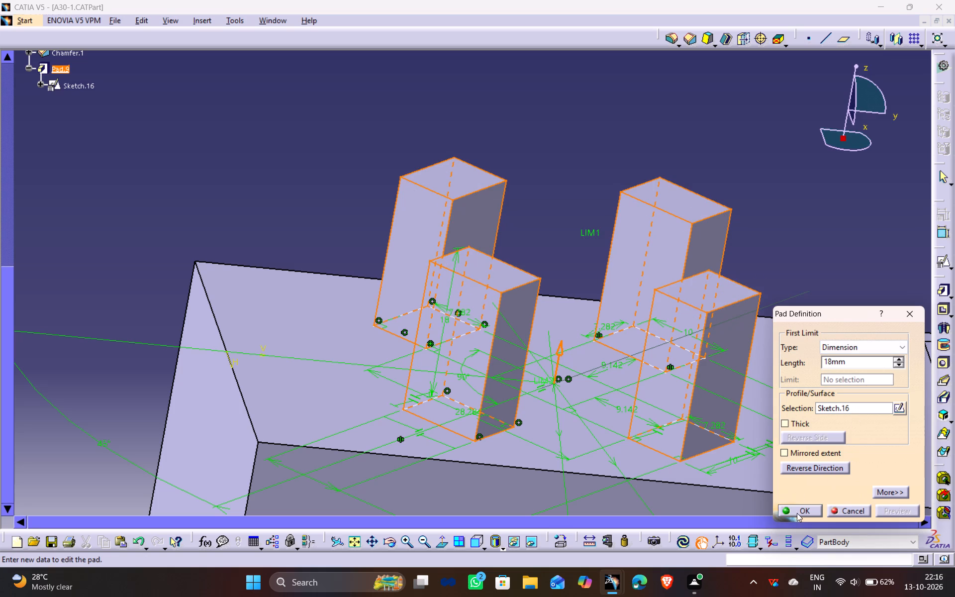
{"action": "left_click", "coordinate": [798, 510]}
Start a new sketch on the outer side face of the front-left block.
{"action": "left_click", "coordinate": [457, 359]}
{"action": "left_click", "coordinate": [466, 359]}
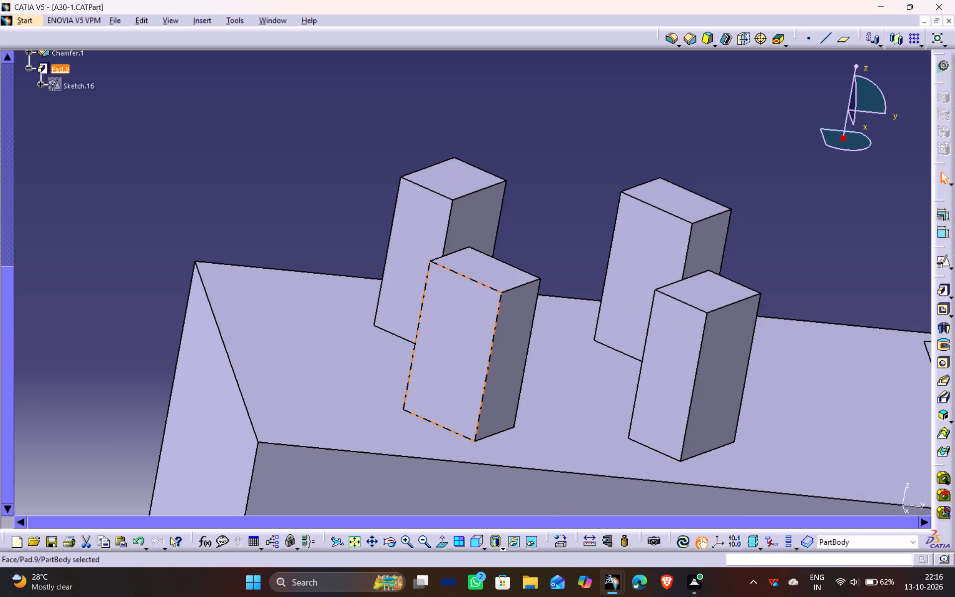
{"action": "left_click", "coordinate": [946, 263]}
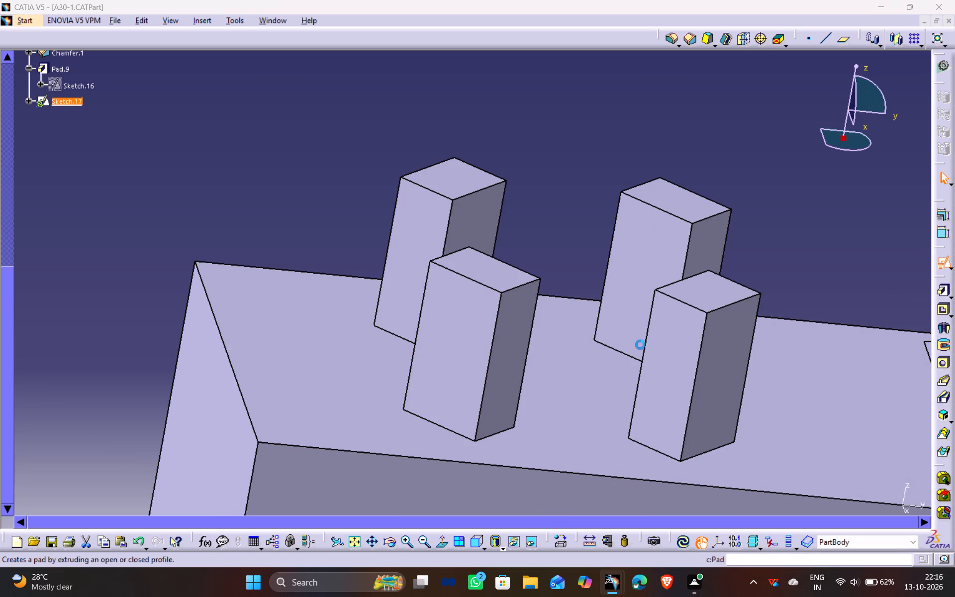
{"action": "left_click", "coordinate": [844, 509]}
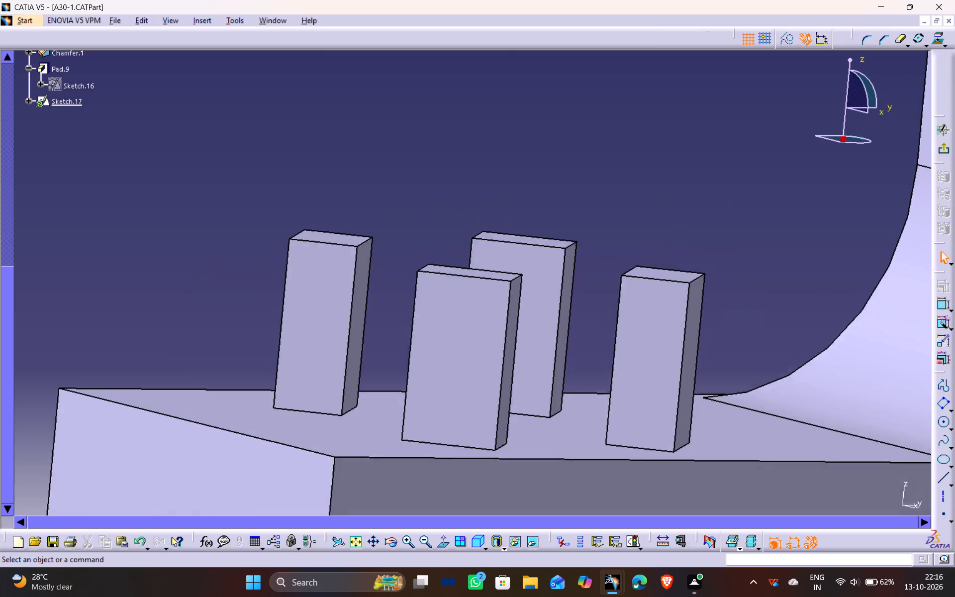
Sketch a circle on the block's face, centred at about H 27 mm, V 46 mm and crossing the block's right vertical edge.
{"action": "middle_click_drag", "start_coordinate": [488, 445], "coordinate": [461, 320], "text": "ctrl"}
{"action": "middle_click_drag", "start_coordinate": [466, 257], "coordinate": [469, 274], "text": "ctrl"}
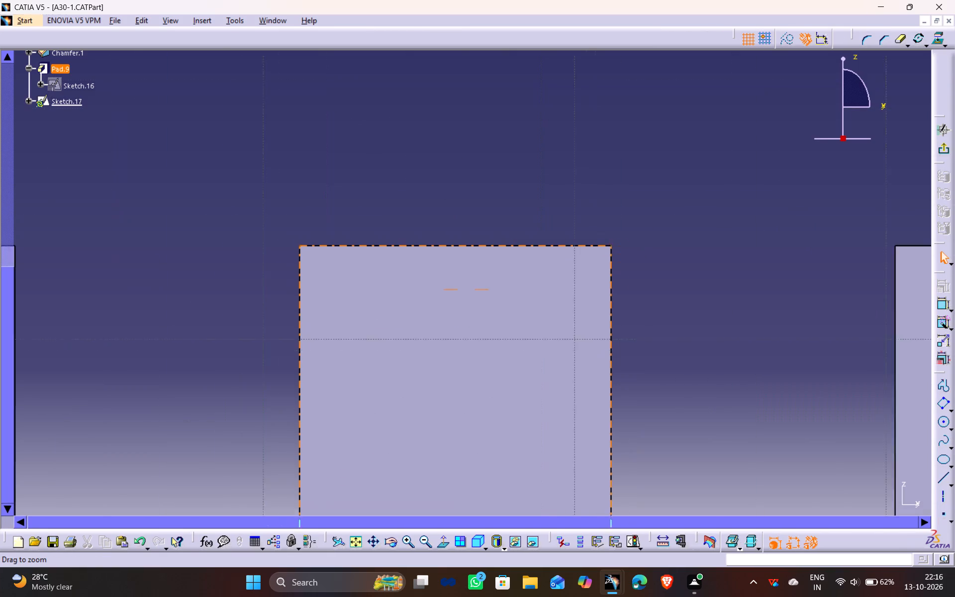
{"action": "middle_click_drag", "start_coordinate": [469, 274], "coordinate": [474, 293], "text": "ctrl"}
{"action": "left_click", "coordinate": [944, 421]}
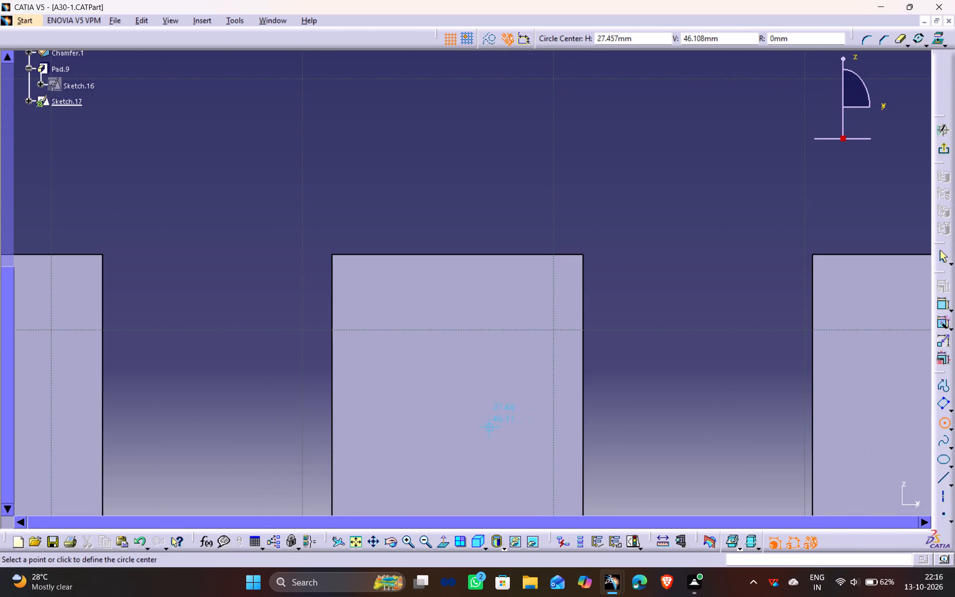
{"action": "left_click", "coordinate": [485, 423]}
{"action": "left_click", "coordinate": [600, 364]}
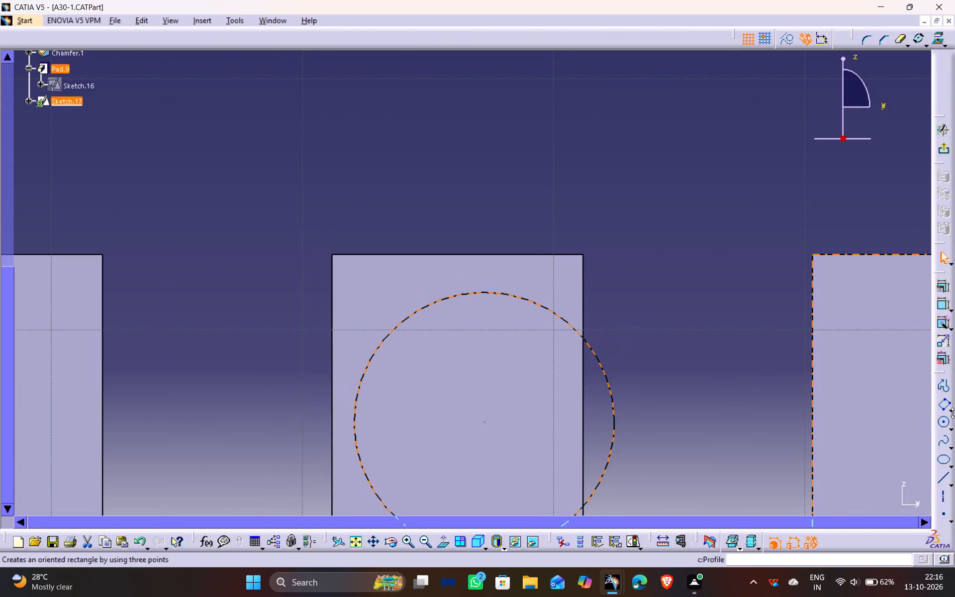
Draw an open three-line profile around the block's top: up the left side, horizontally across, and down the right side.
{"action": "left_click", "coordinate": [942, 385]}
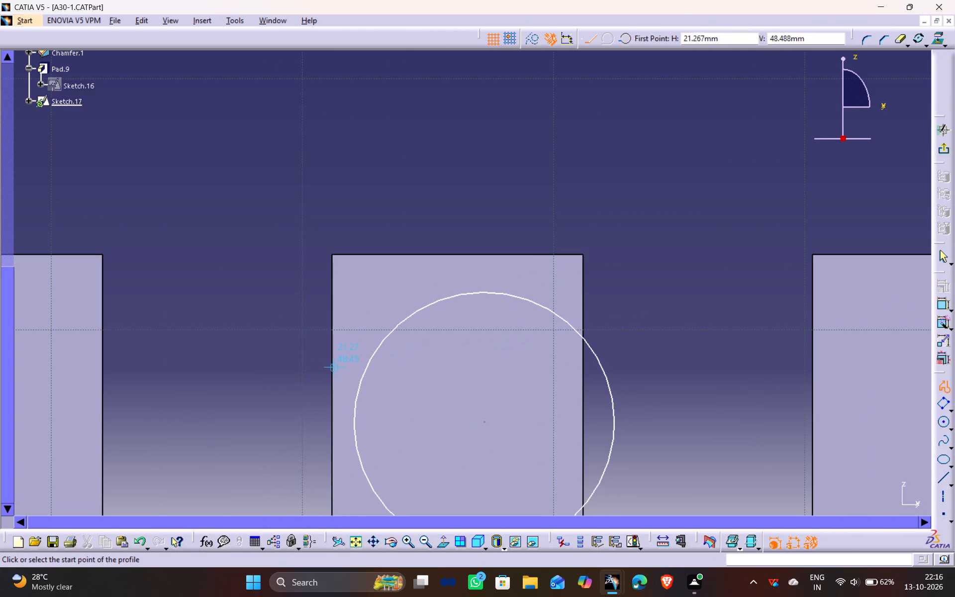
{"action": "left_click", "coordinate": [335, 389]}
{"action": "left_click", "coordinate": [335, 250]}
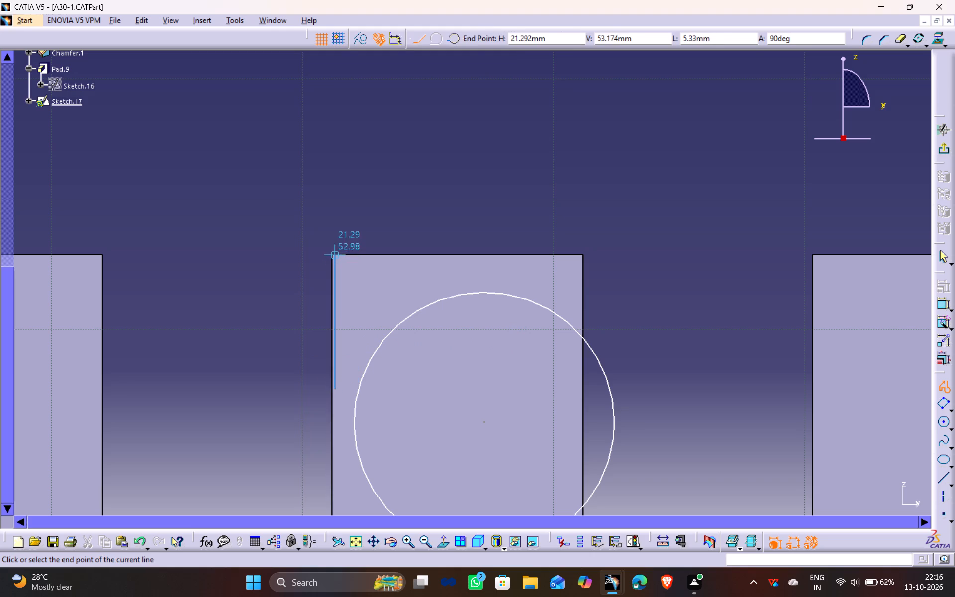
{"action": "left_click", "coordinate": [601, 252]}
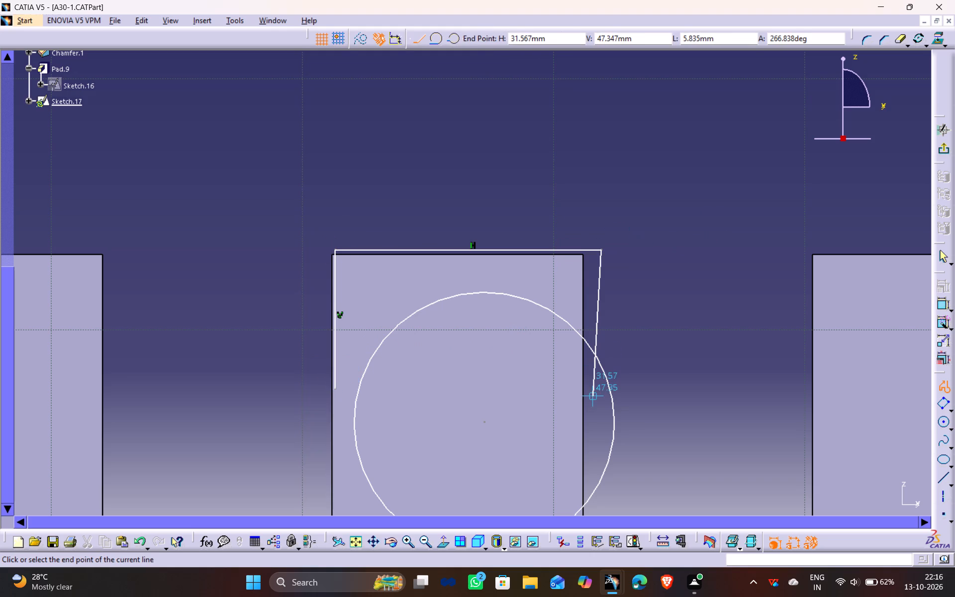
{"action": "left_click", "coordinate": [604, 409]}
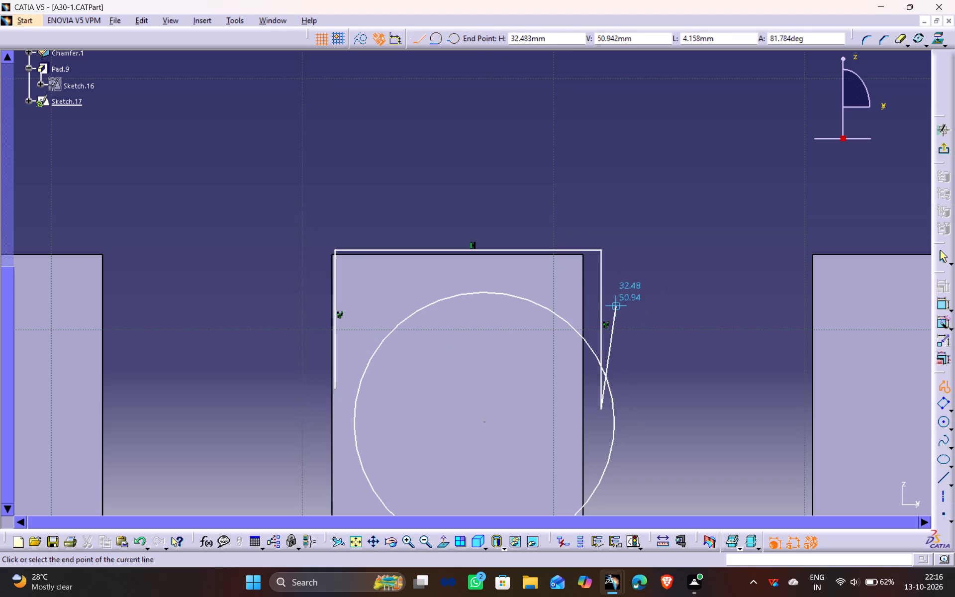
{"action": "key", "text": "Escape"}
{"action": "key", "text": "Escape"}
Make the profile's right vertical line coincident with the block's right vertical edge.
{"action": "left_click", "coordinate": [582, 299]}
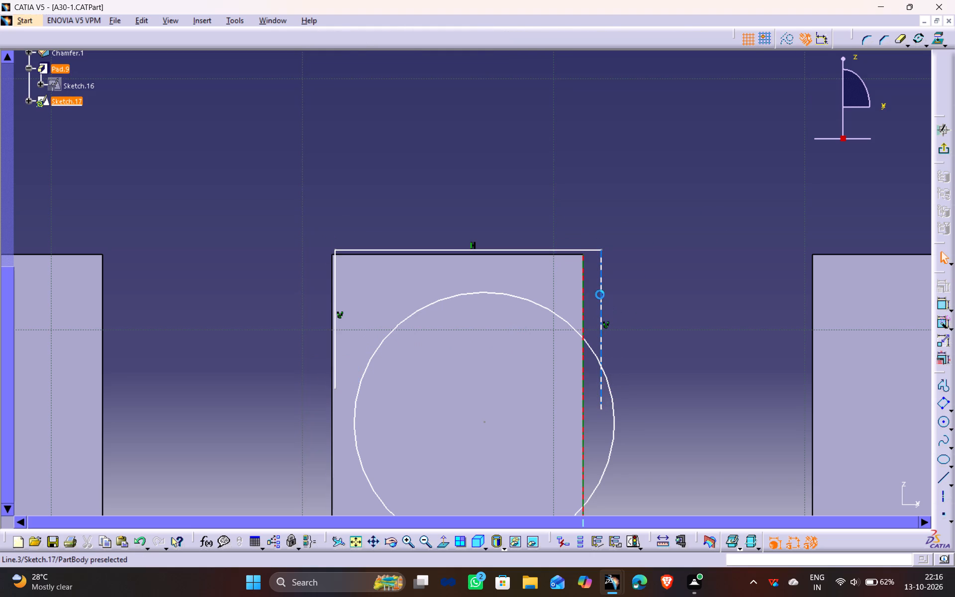
{"action": "left_click", "coordinate": [600, 306], "text": "ctrl"}
{"action": "left_click", "coordinate": [945, 288]}
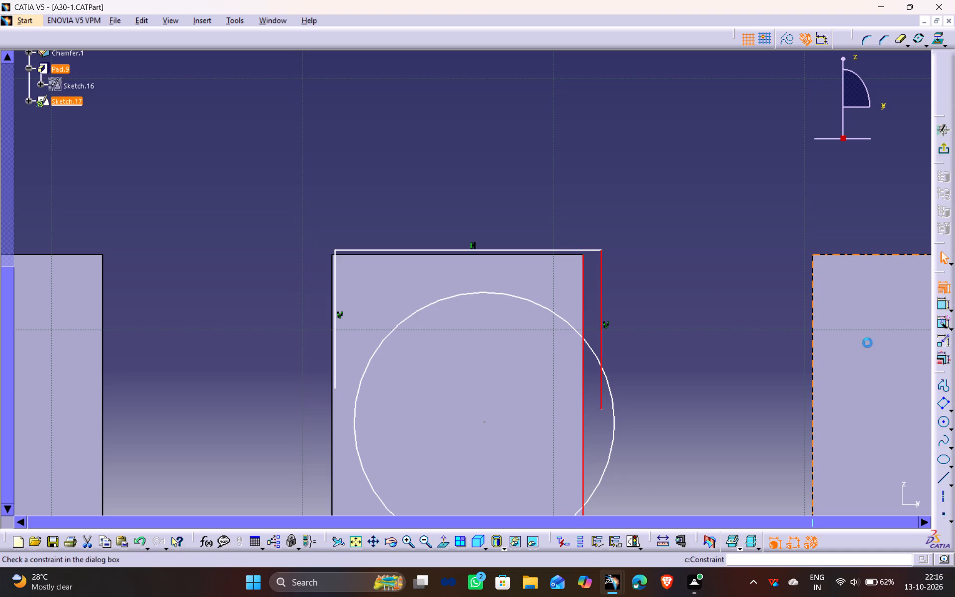
{"action": "left_click", "coordinate": [891, 395]}
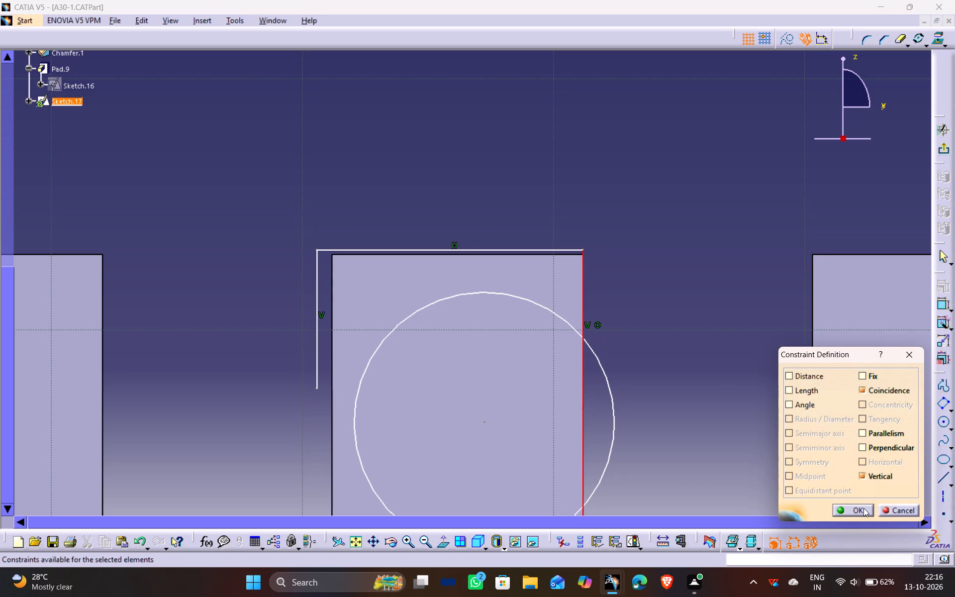
{"action": "left_click", "coordinate": [863, 508]}
{"action": "left_click_drag", "start_coordinate": [675, 287], "coordinate": [671, 281]}
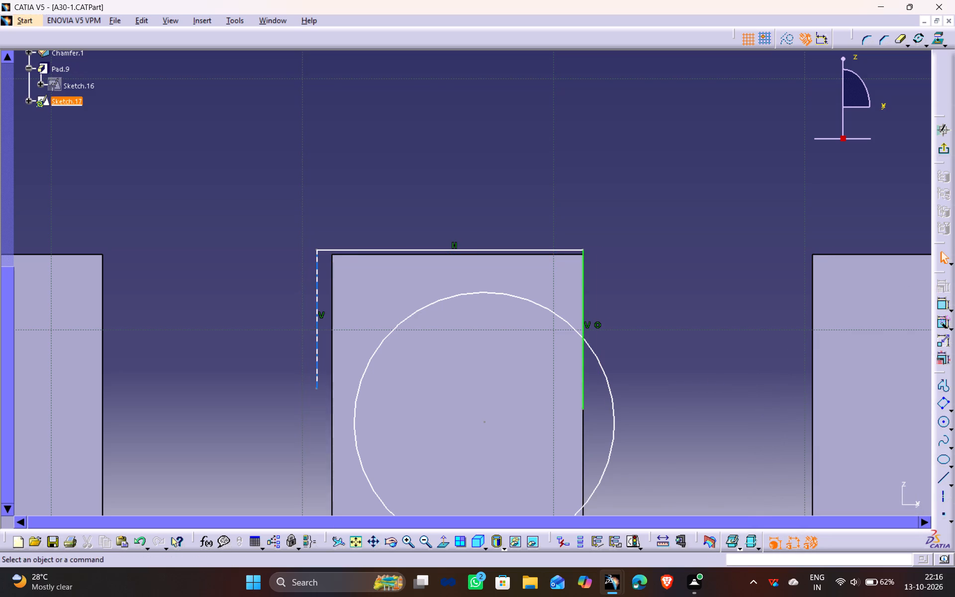
Make the profile's left vertical line coincident with the block's left vertical edge.
{"action": "left_click", "coordinate": [332, 331]}
{"action": "left_click", "coordinate": [316, 351], "text": "ctrl"}
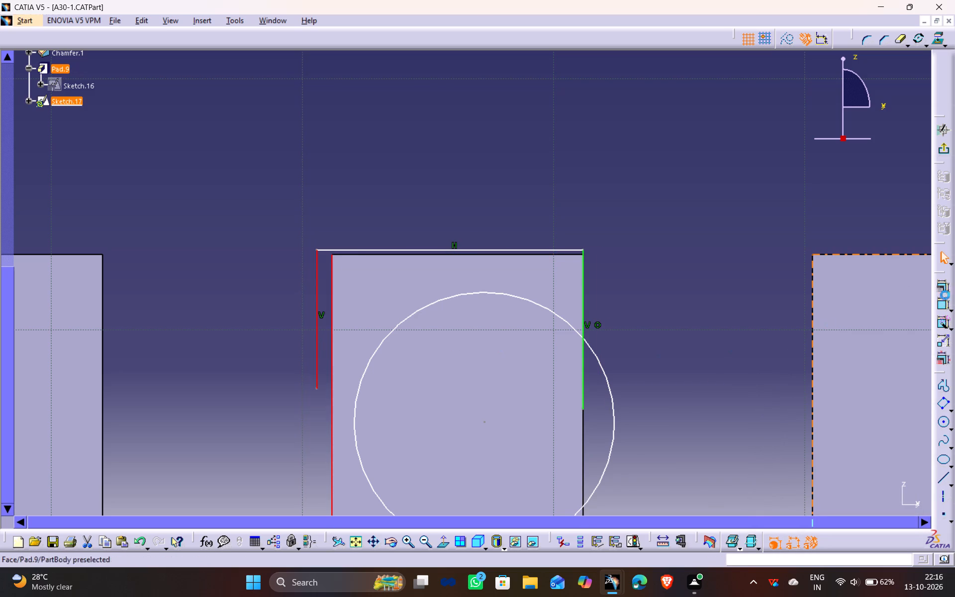
{"action": "left_click", "coordinate": [944, 289]}
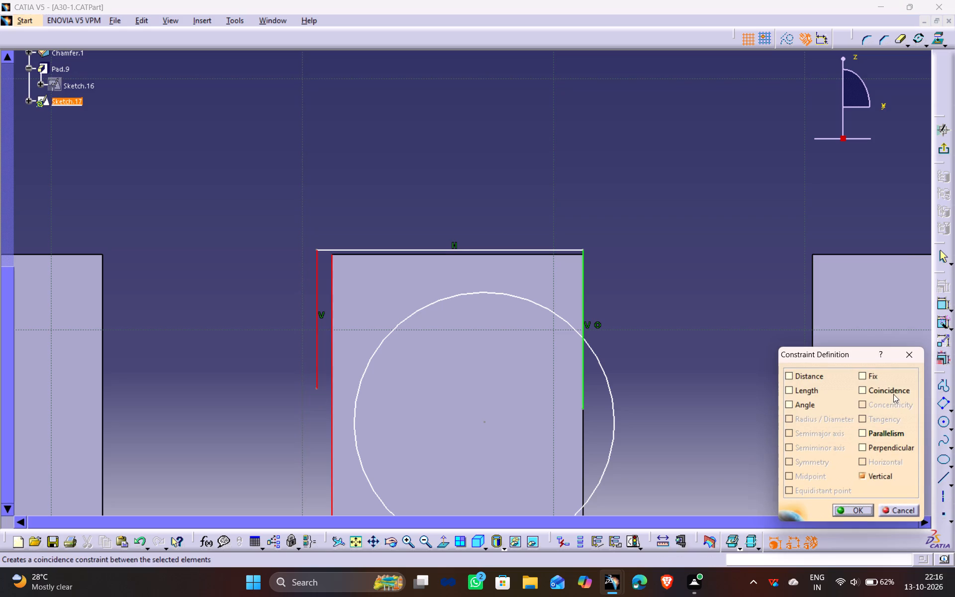
{"action": "left_click", "coordinate": [893, 392]}
{"action": "left_click", "coordinate": [868, 506]}
{"action": "left_click", "coordinate": [695, 380]}
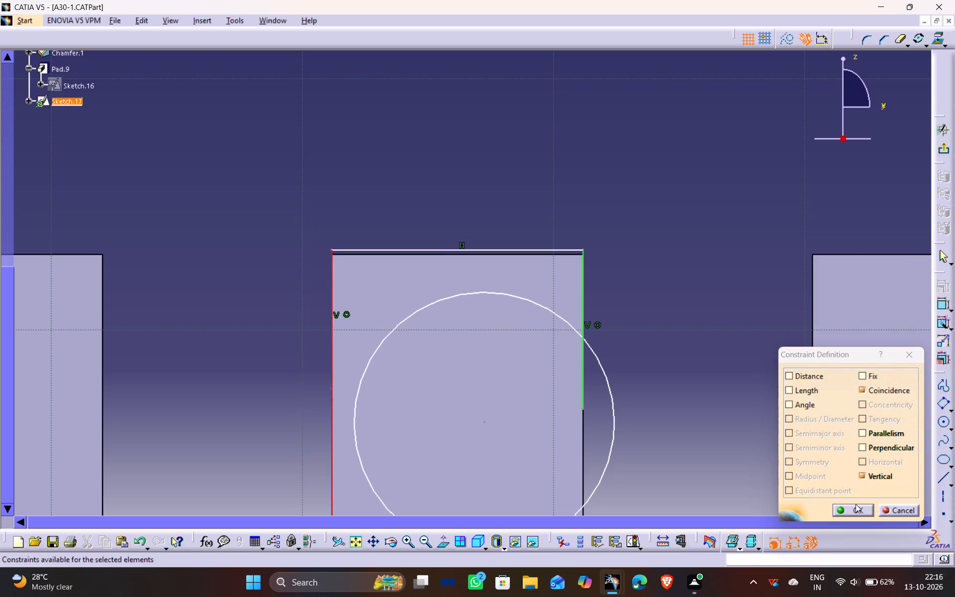
{"action": "left_click", "coordinate": [855, 506]}
Make the profile's horizontal line coincident with the block's top edge.
{"action": "left_click_drag", "start_coordinate": [555, 248], "coordinate": [556, 230]}
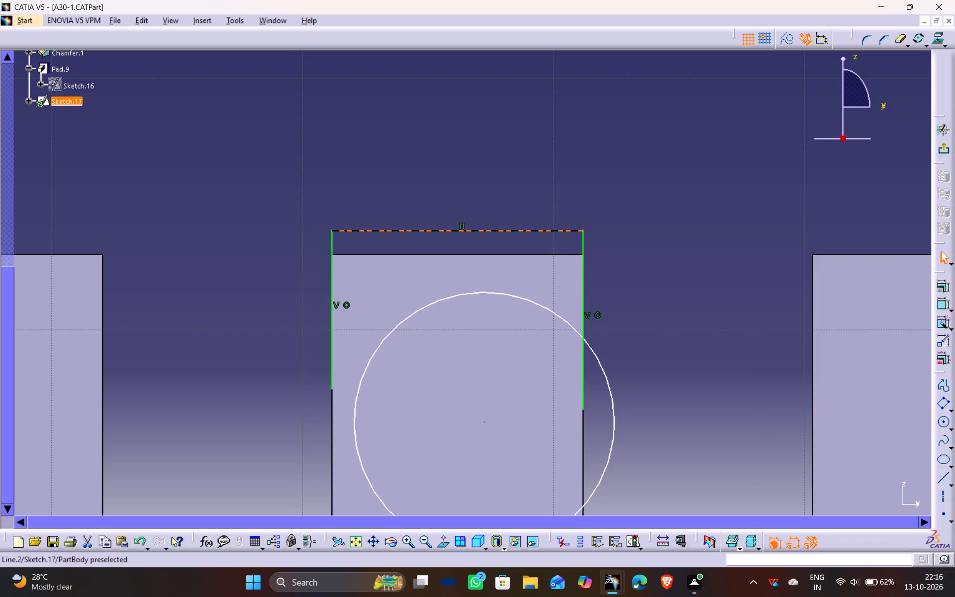
{"action": "left_click_drag", "start_coordinate": [556, 230], "coordinate": [556, 229]}
{"action": "left_click", "coordinate": [553, 254], "text": "ctrl"}
{"action": "left_click", "coordinate": [948, 288]}
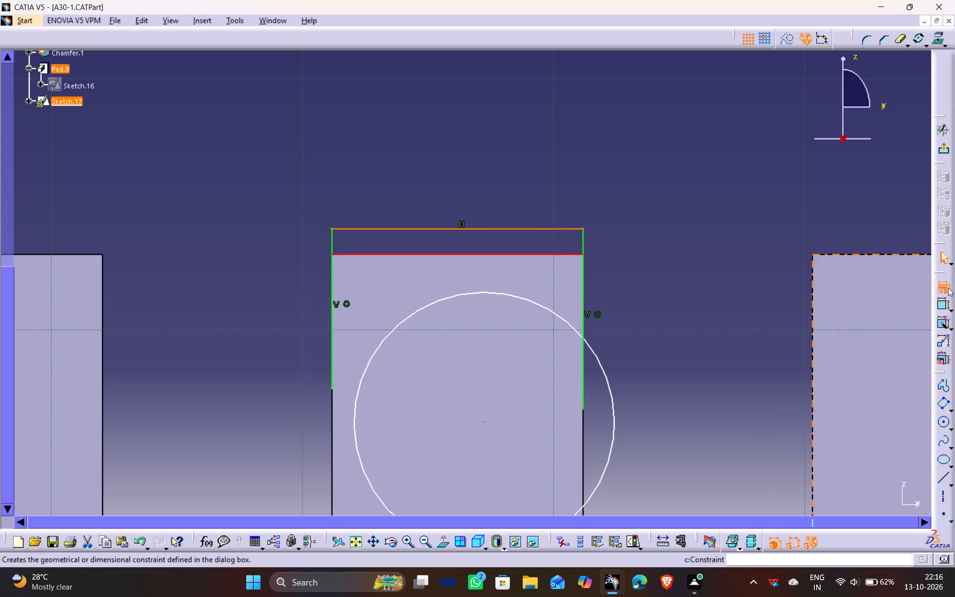
{"action": "left_click", "coordinate": [879, 388]}
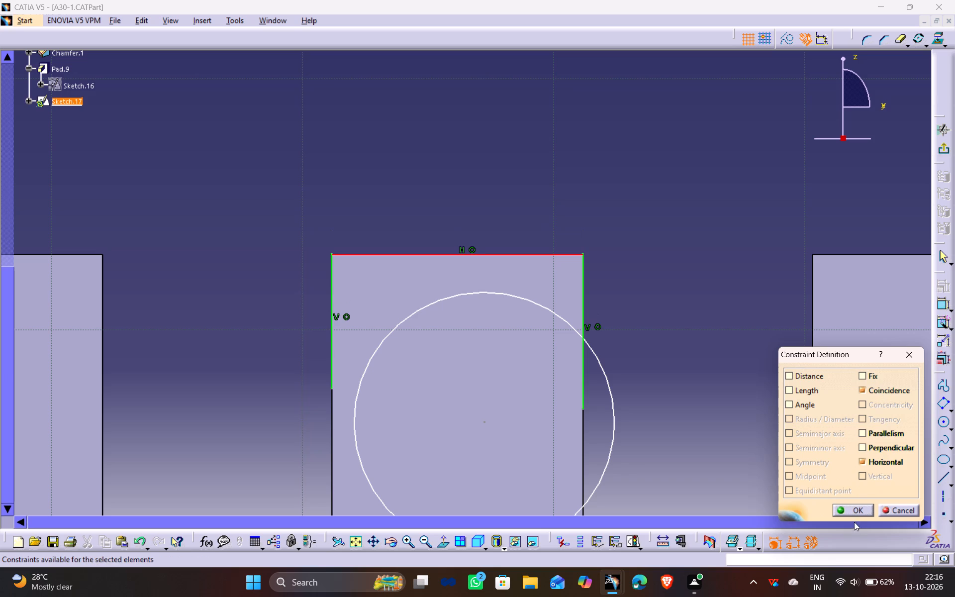
{"action": "left_click", "coordinate": [852, 509]}
{"action": "left_click", "coordinate": [678, 438]}
Dimension the distance between the circle and the profile's top line and set it to 1 mm.
{"action": "left_click", "coordinate": [474, 293]}
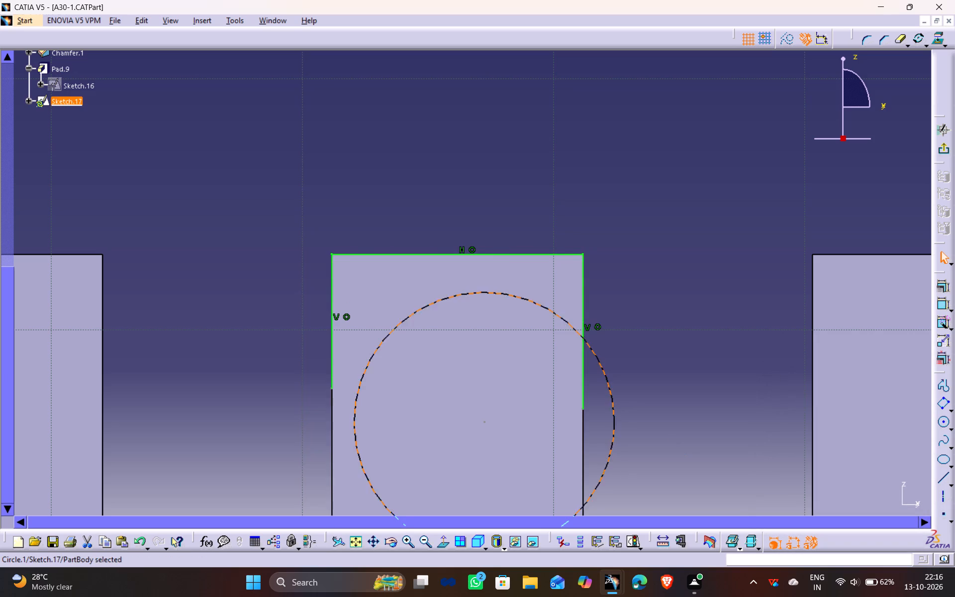
{"action": "left_click", "coordinate": [477, 253], "text": "ctrl"}
{"action": "left_click", "coordinate": [944, 306]}
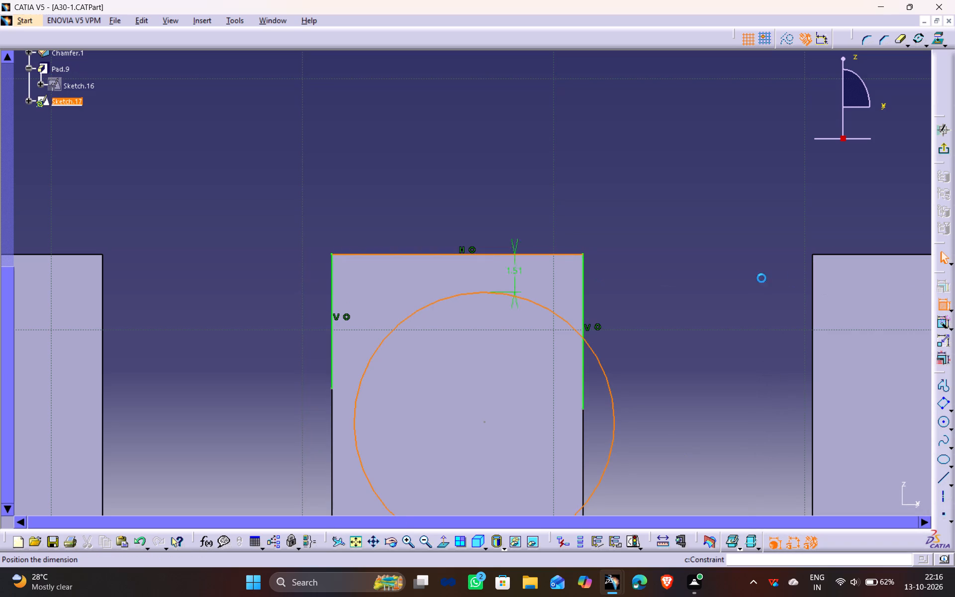
{"action": "left_click", "coordinate": [726, 271]}
{"action": "double_click", "coordinate": [726, 268]}
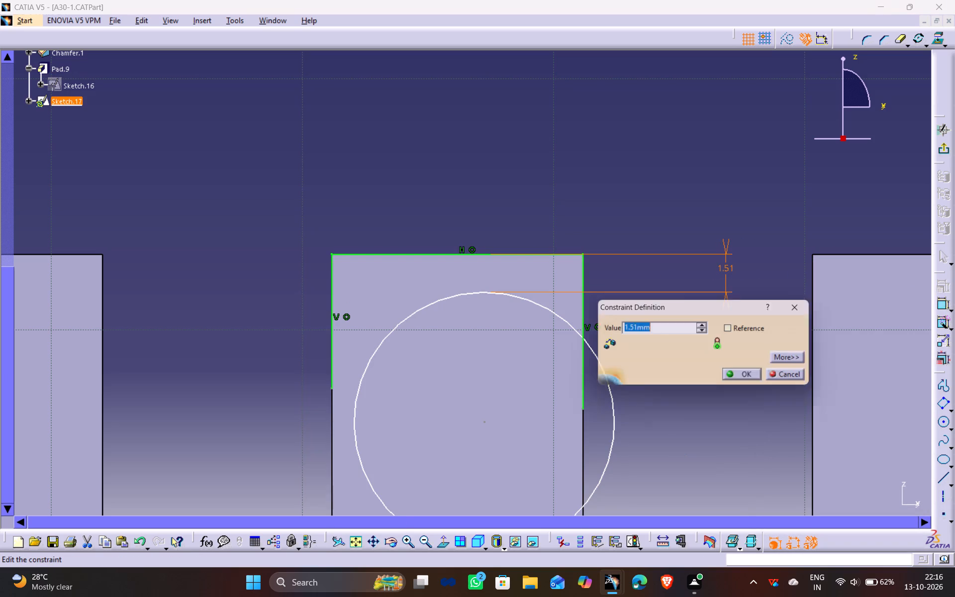
{"action": "key", "text": "1"}
{"action": "key", "text": "Return"}
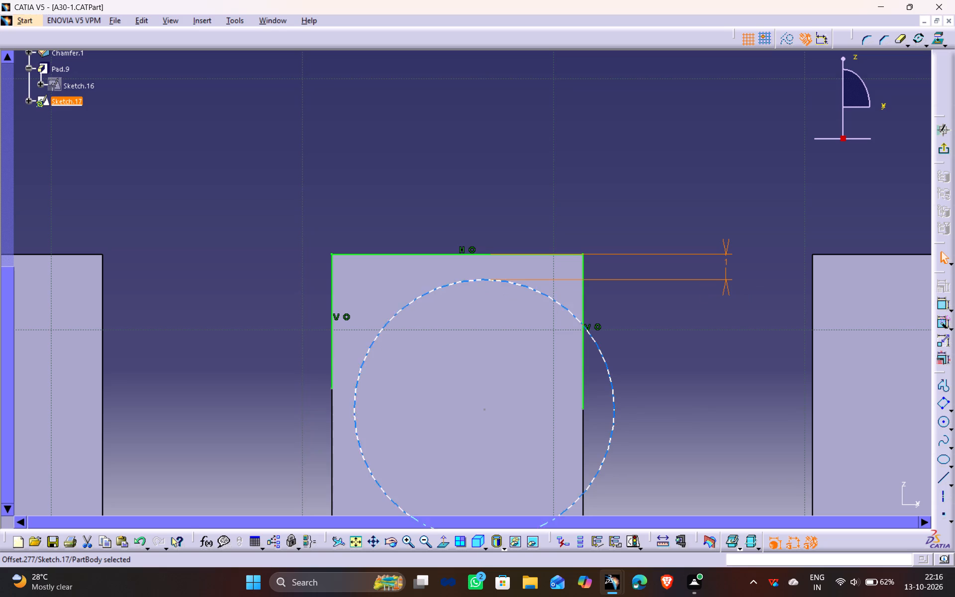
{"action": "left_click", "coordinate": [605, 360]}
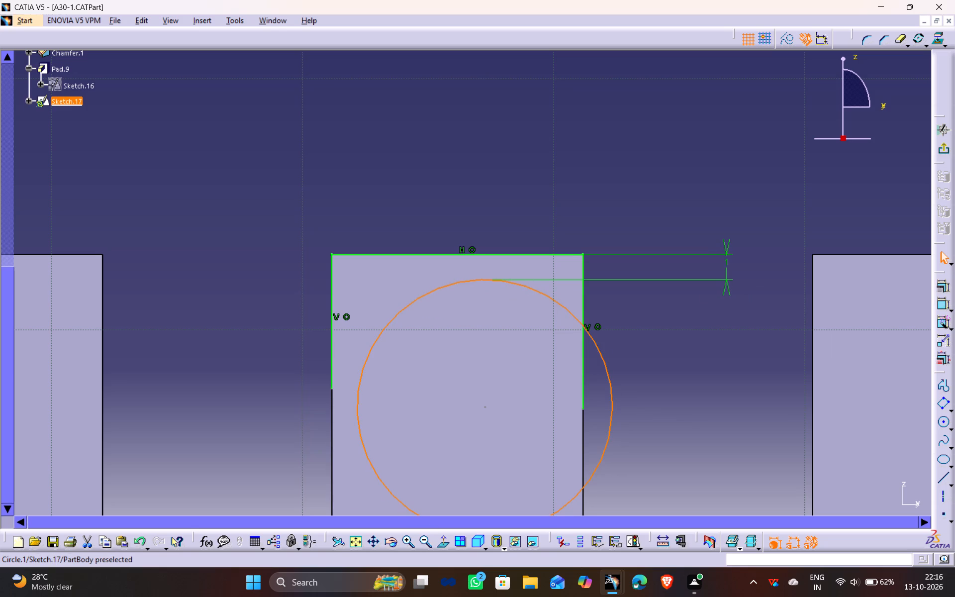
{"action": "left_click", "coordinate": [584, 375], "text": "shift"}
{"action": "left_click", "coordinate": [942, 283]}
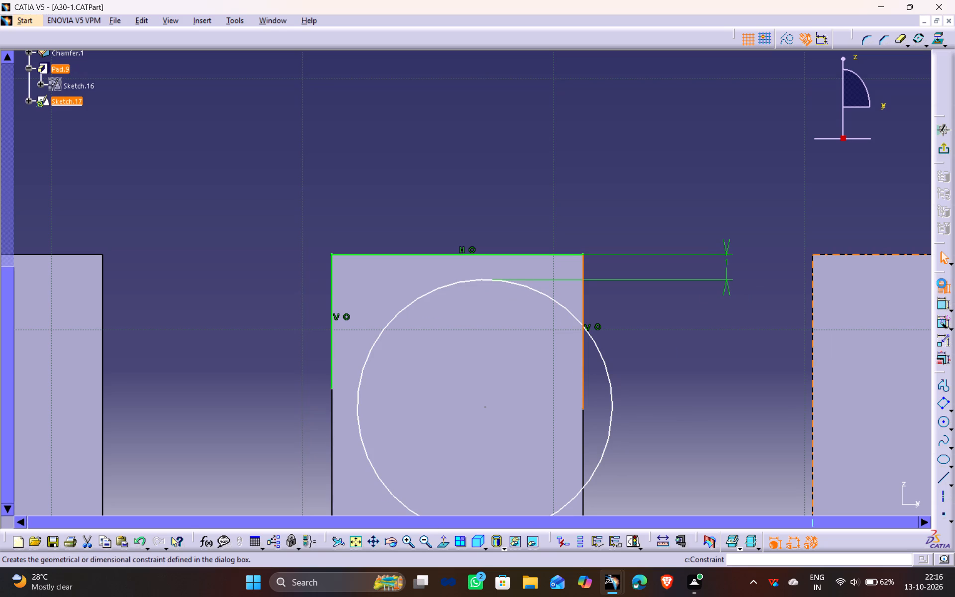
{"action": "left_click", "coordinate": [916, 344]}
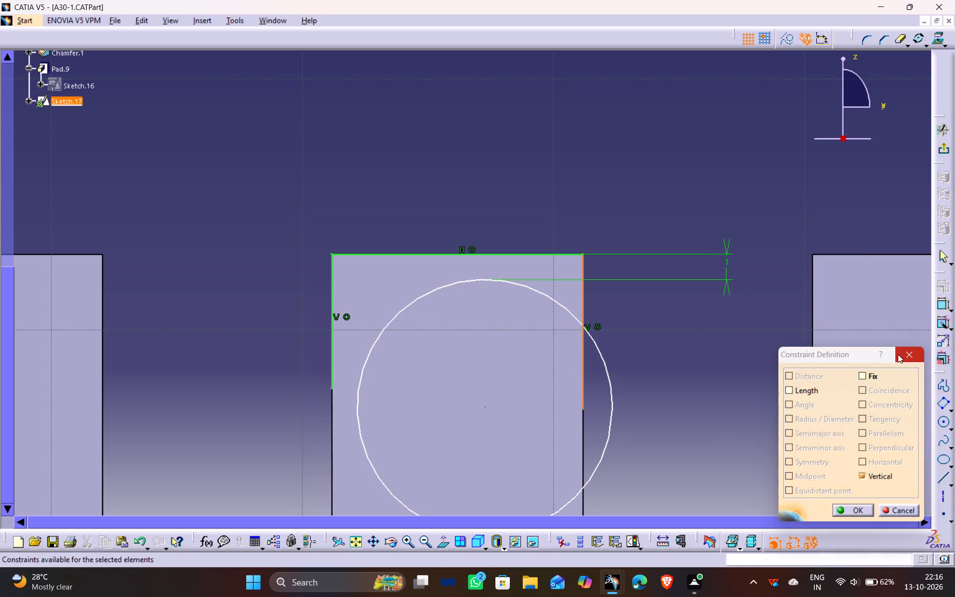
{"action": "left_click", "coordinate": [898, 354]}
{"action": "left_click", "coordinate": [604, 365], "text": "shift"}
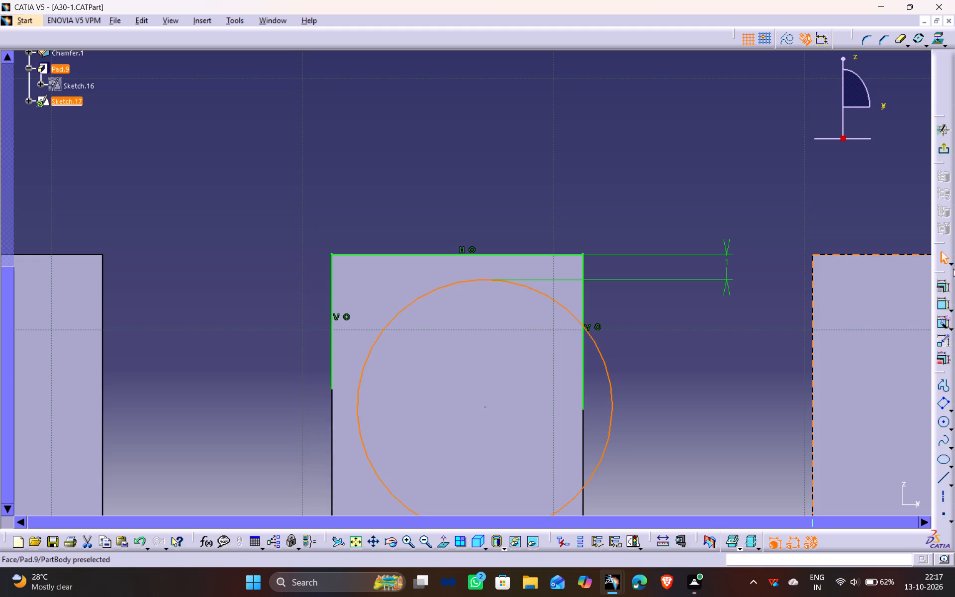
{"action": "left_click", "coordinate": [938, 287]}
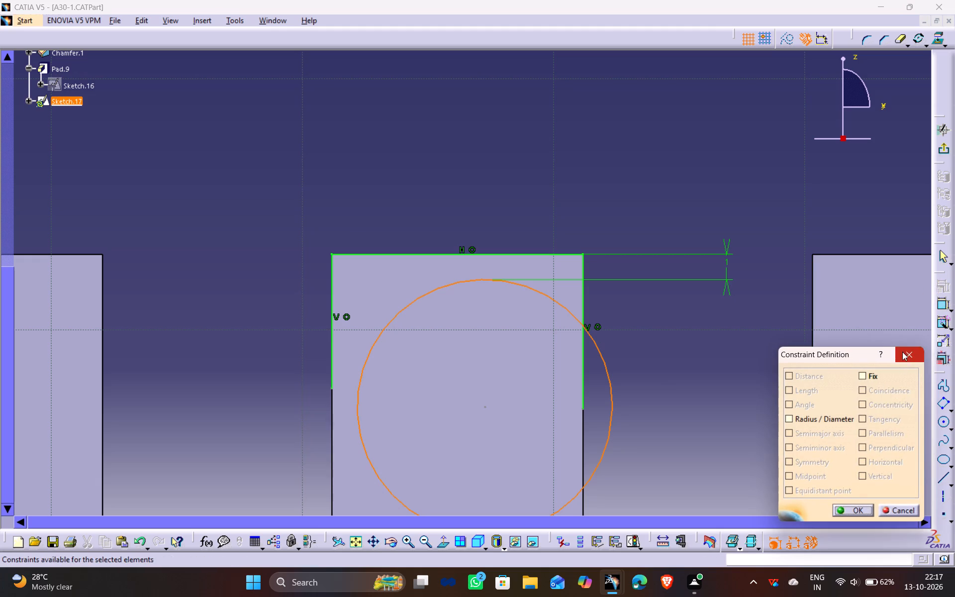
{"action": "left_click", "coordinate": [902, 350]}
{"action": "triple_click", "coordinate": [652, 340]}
Reposition the circle between the profile's vertical lines, dimension its diameter and set it to 10 mm.
{"action": "left_click_drag", "start_coordinate": [611, 381], "coordinate": [604, 378]}
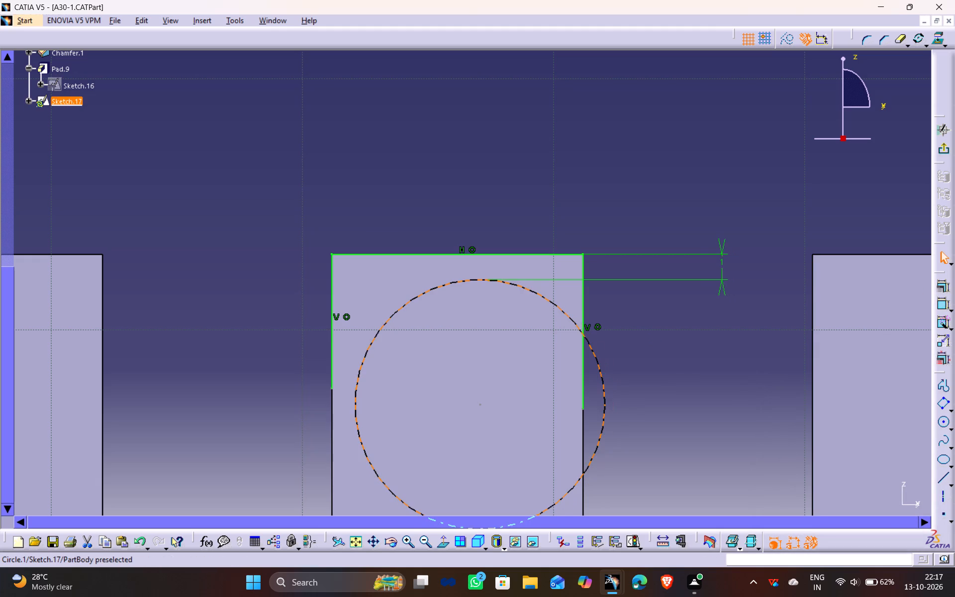
{"action": "left_click_drag", "start_coordinate": [604, 378], "coordinate": [579, 382]}
{"action": "left_click_drag", "start_coordinate": [942, 301], "coordinate": [937, 300]}
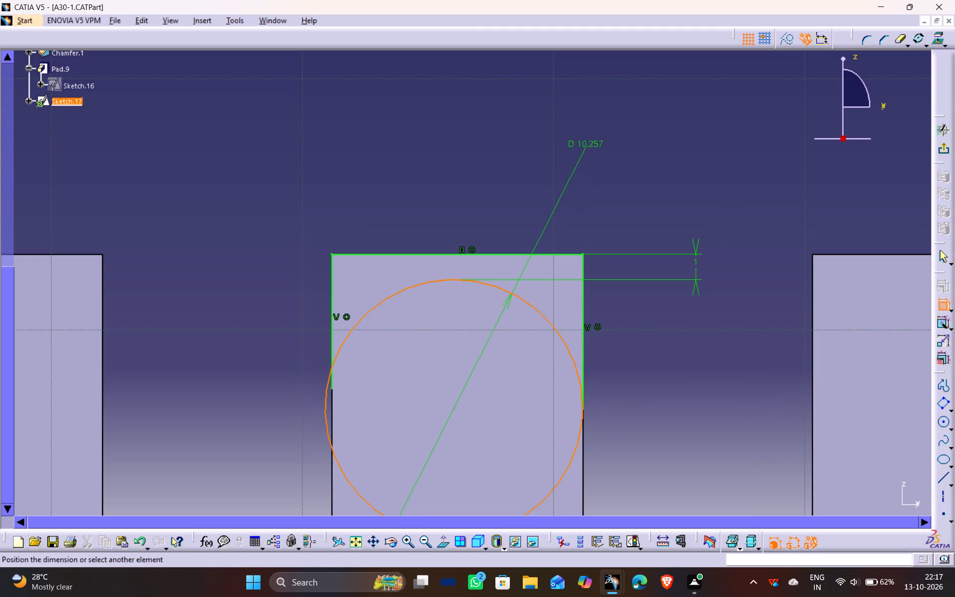
{"action": "left_click", "coordinate": [586, 146]}
{"action": "double_click", "coordinate": [590, 142]}
{"action": "type", "text": "10"}
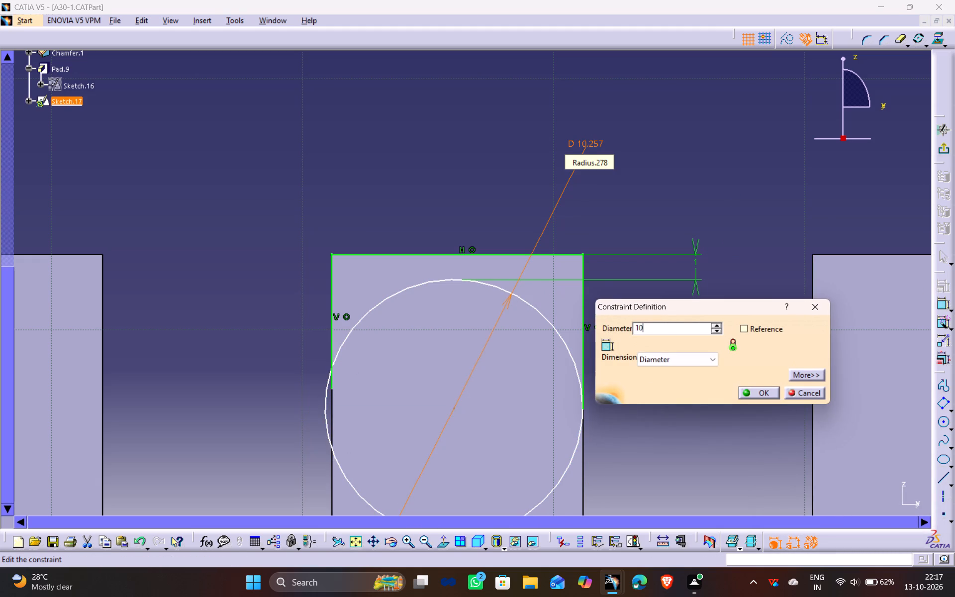
{"action": "key", "text": "Return"}
Make the circle tangent to the profile's right vertical line.
{"action": "left_click", "coordinate": [573, 365]}
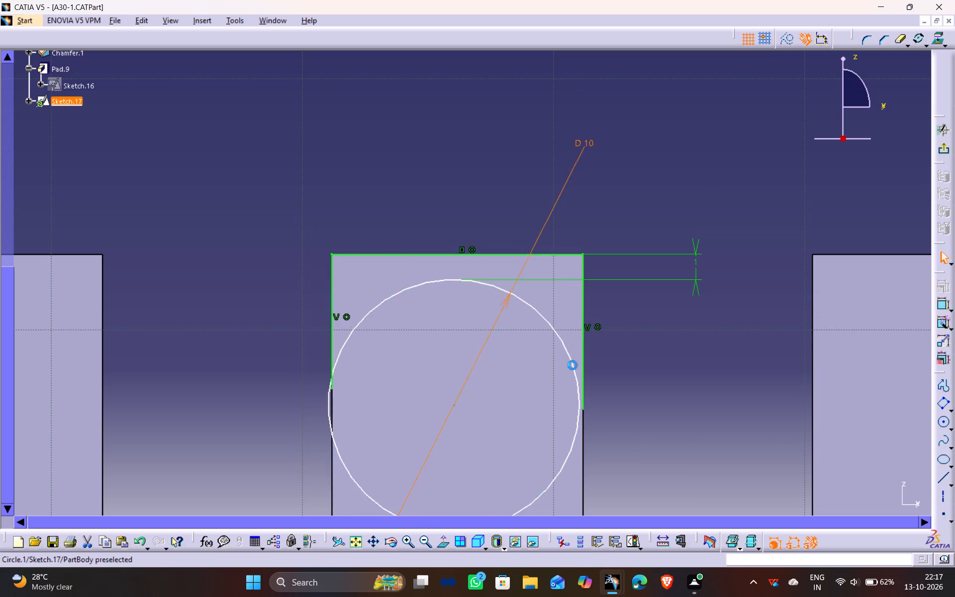
{"action": "left_click", "coordinate": [582, 348], "text": "ctrl"}
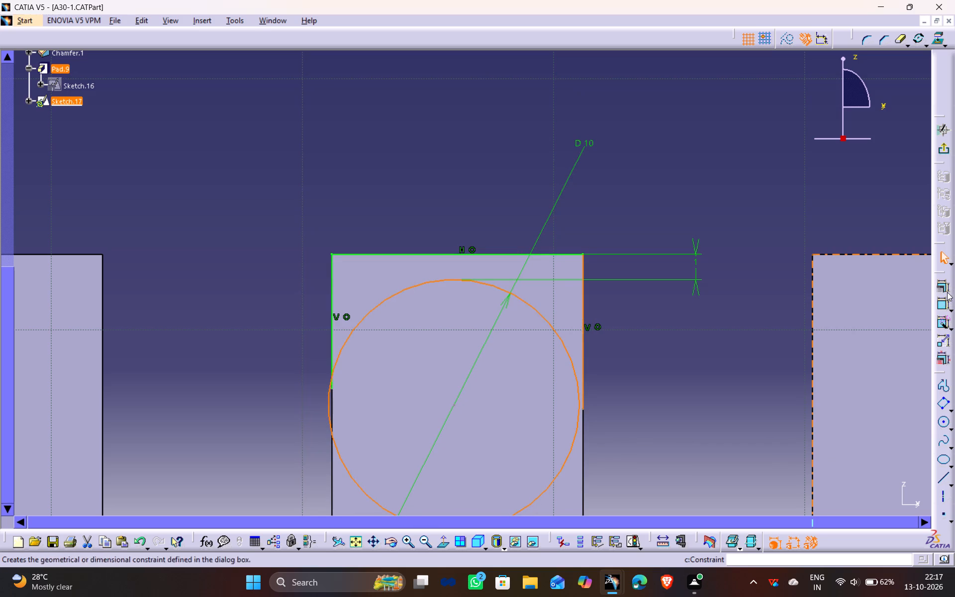
{"action": "left_click_drag", "start_coordinate": [943, 276], "coordinate": [941, 288]}
{"action": "left_click", "coordinate": [938, 284]}
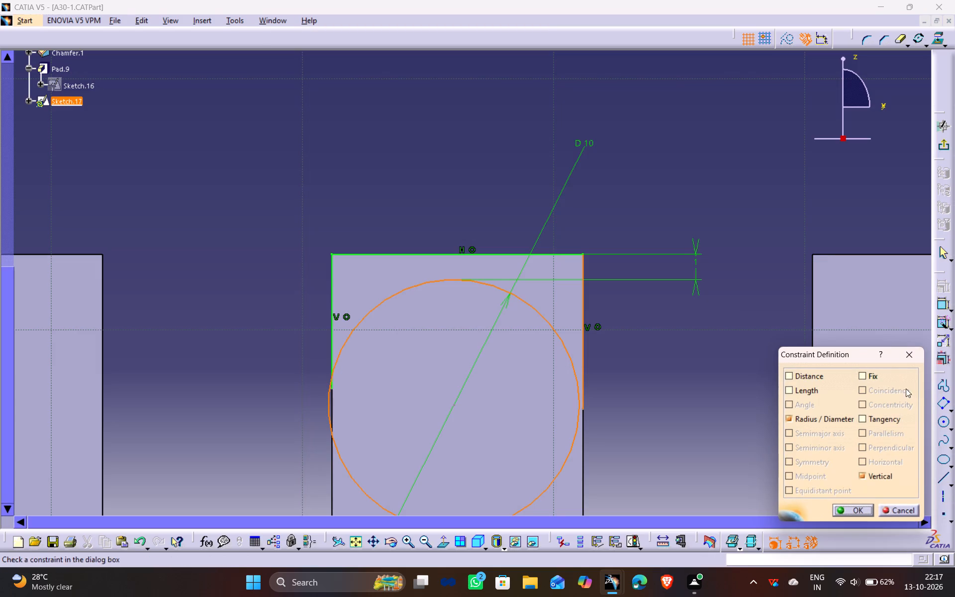
{"action": "left_click", "coordinate": [890, 419]}
{"action": "left_click", "coordinate": [857, 512]}
{"action": "left_click", "coordinate": [705, 409]}
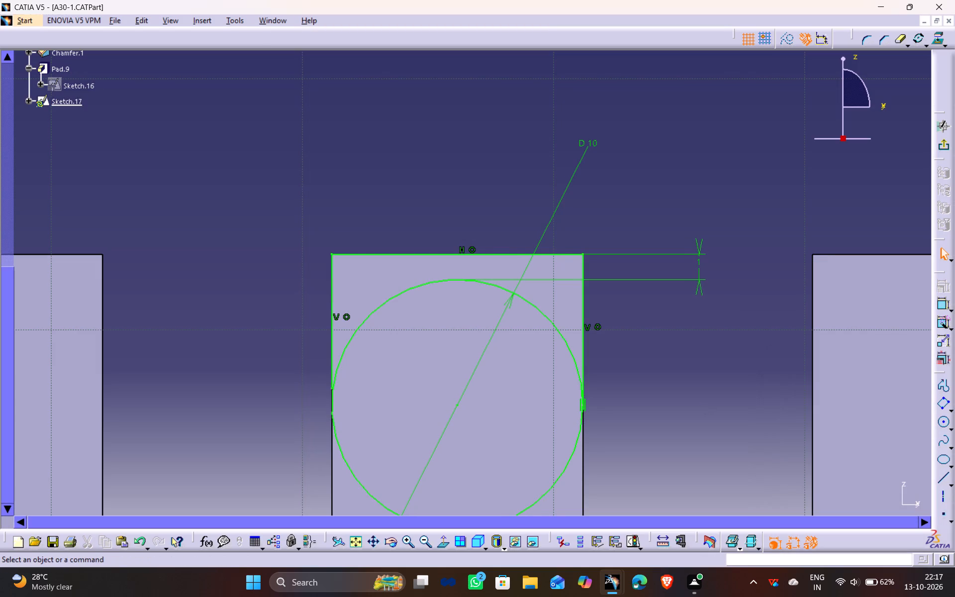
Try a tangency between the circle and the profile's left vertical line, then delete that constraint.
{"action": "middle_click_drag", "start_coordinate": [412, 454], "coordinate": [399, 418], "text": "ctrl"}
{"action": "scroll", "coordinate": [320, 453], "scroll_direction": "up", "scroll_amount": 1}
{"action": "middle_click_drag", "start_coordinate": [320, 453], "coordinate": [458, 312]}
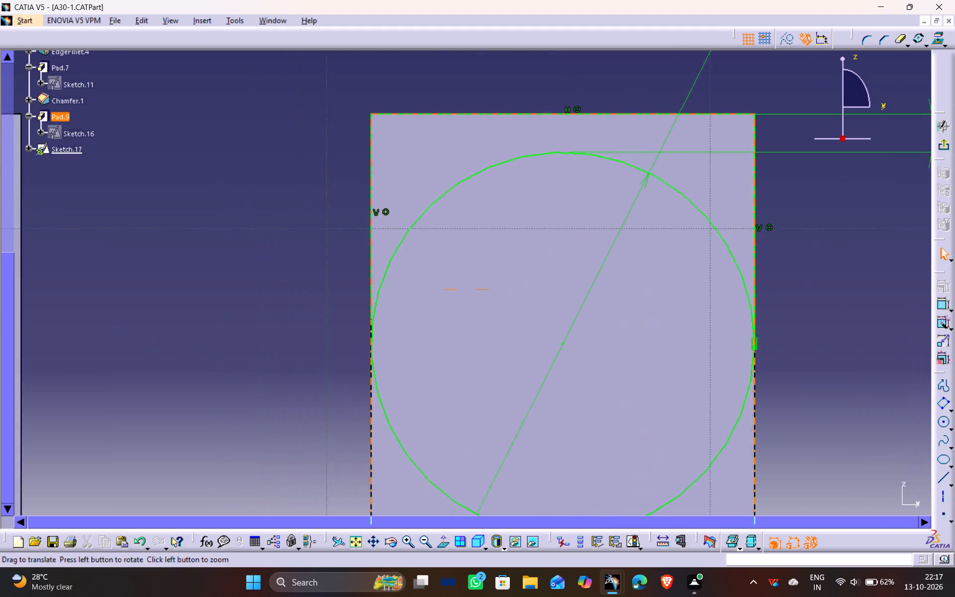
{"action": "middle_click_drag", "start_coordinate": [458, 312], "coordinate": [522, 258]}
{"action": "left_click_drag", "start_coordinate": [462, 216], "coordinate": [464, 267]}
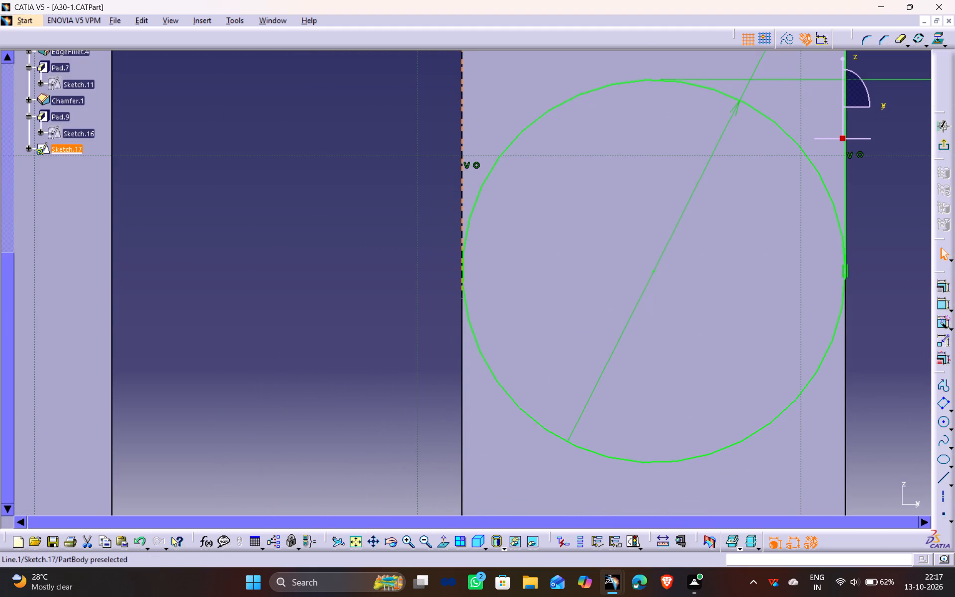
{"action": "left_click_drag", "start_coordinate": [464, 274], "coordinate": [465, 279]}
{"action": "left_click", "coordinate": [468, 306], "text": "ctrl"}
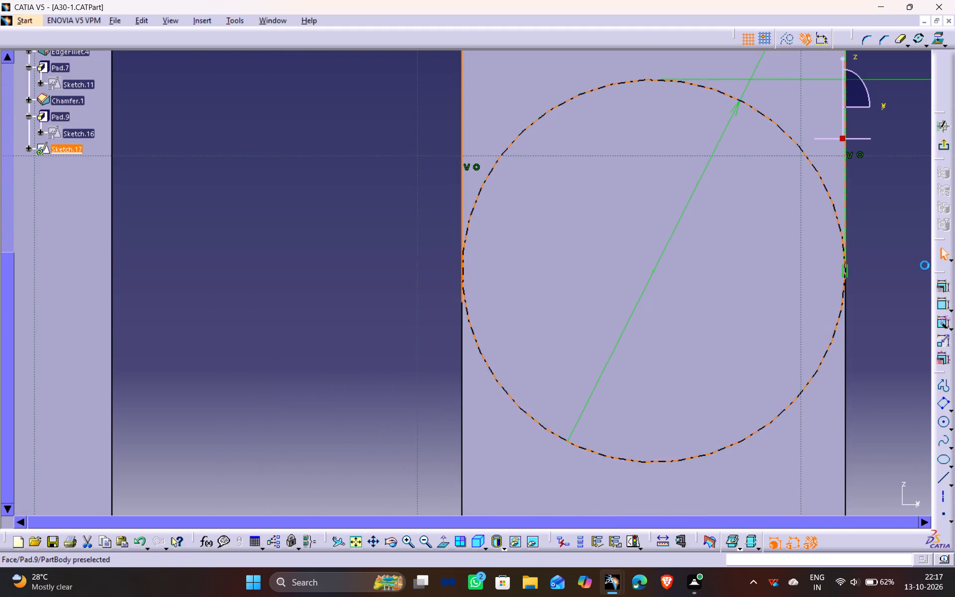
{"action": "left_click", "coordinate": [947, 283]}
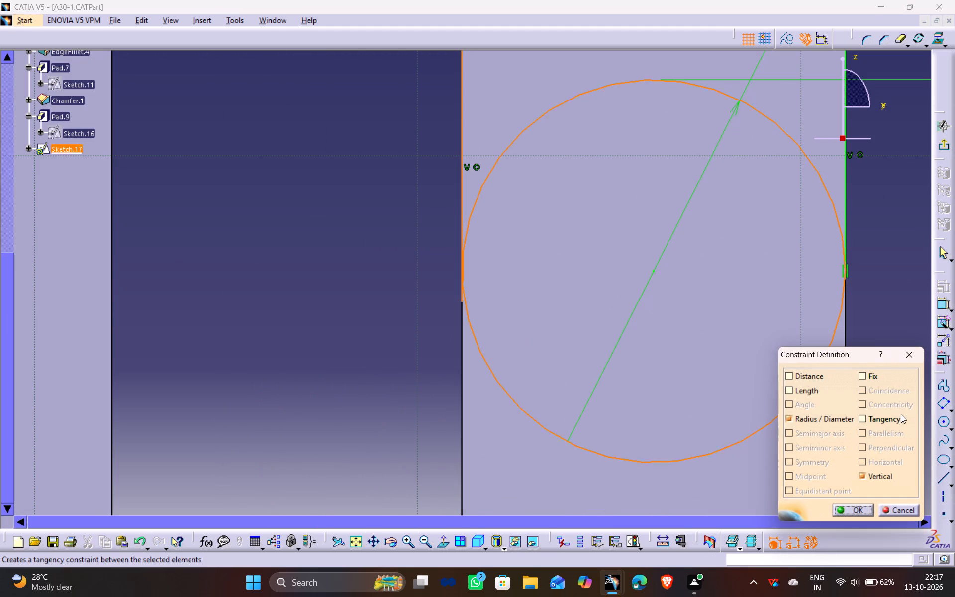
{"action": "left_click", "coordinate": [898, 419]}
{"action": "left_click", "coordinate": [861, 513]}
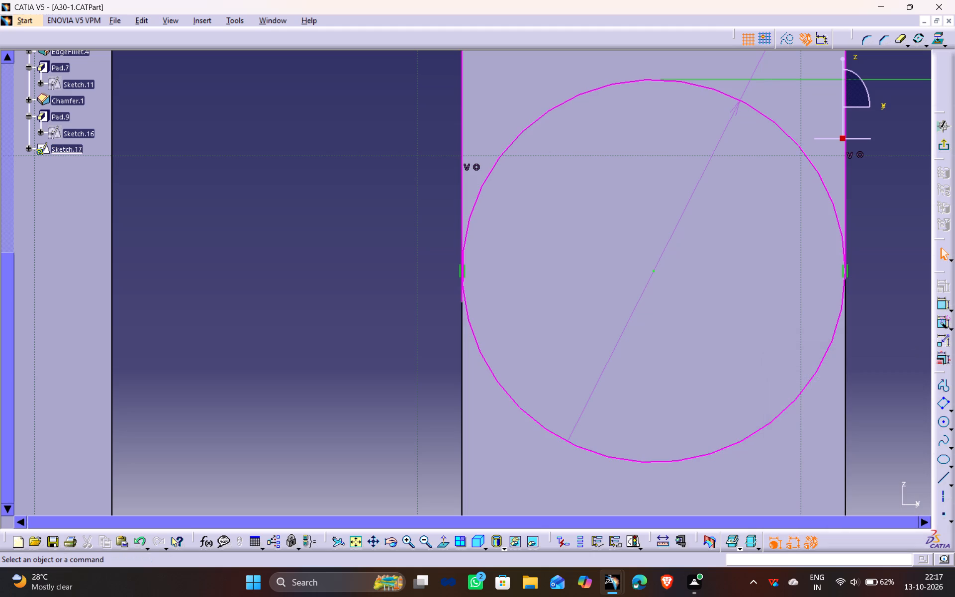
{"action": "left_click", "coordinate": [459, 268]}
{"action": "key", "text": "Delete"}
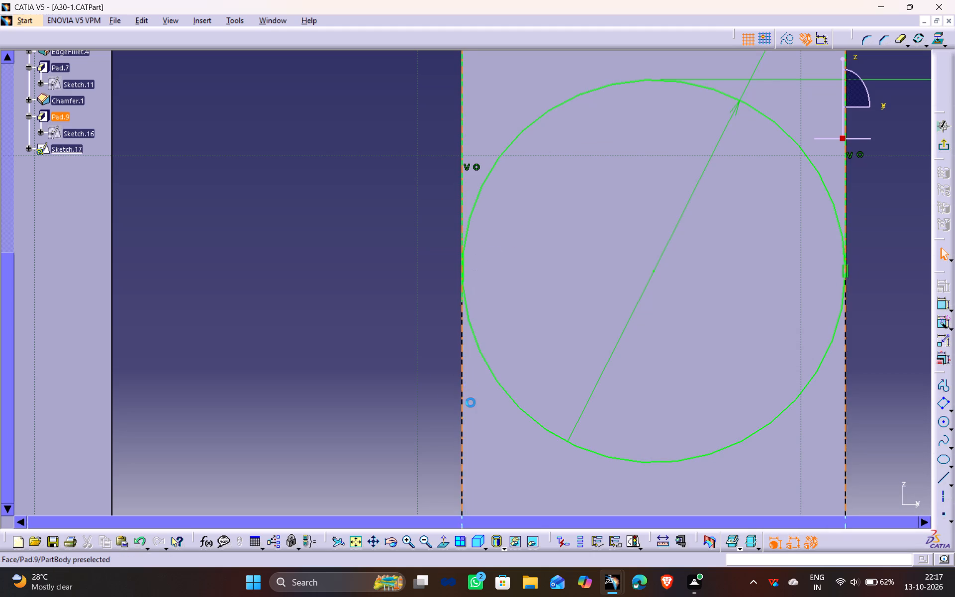
Pull the left vertical line's lower endpoint downward and make that endpoint coincident with the circle.
{"action": "left_click_drag", "start_coordinate": [463, 298], "coordinate": [474, 335]}
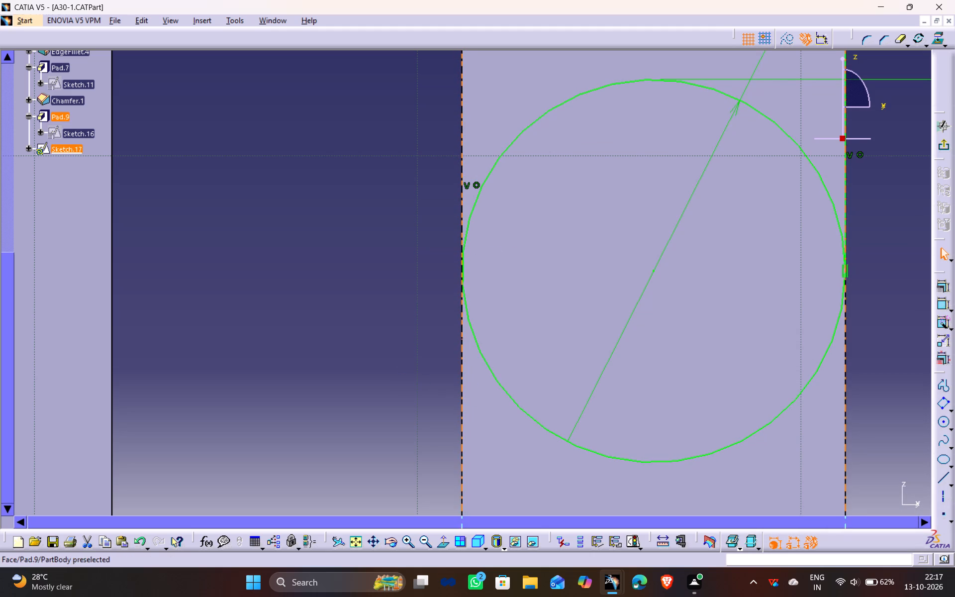
{"action": "left_click", "coordinate": [442, 317]}
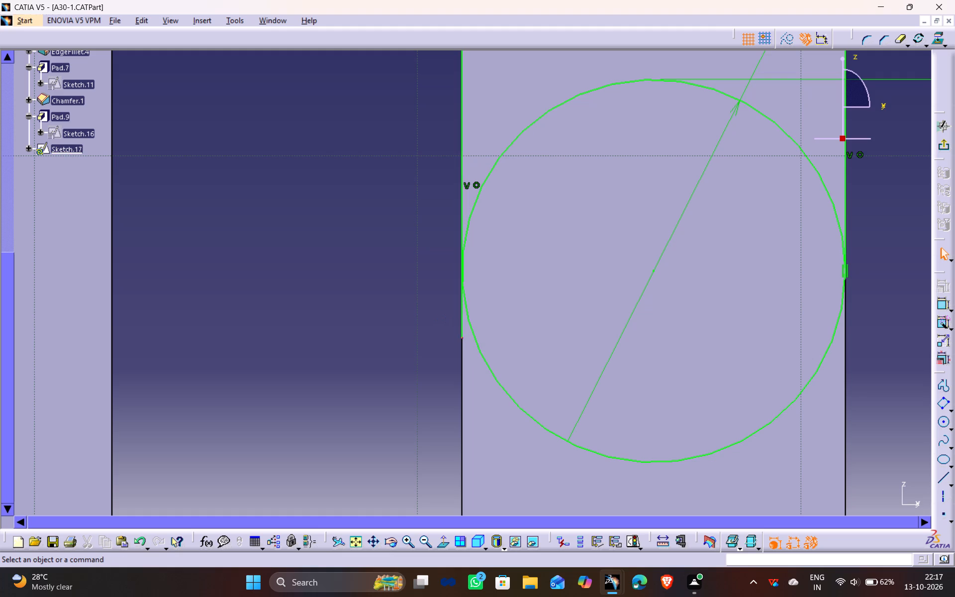
{"action": "left_click", "coordinate": [462, 338]}
{"action": "left_click", "coordinate": [474, 340], "text": "ctrl"}
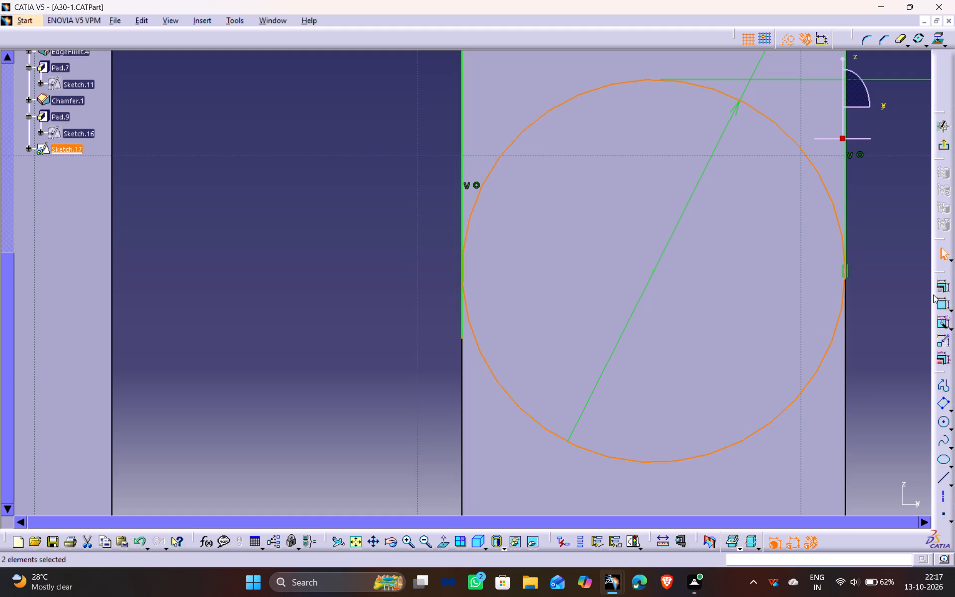
{"action": "left_click", "coordinate": [944, 280]}
{"action": "left_click", "coordinate": [885, 390]}
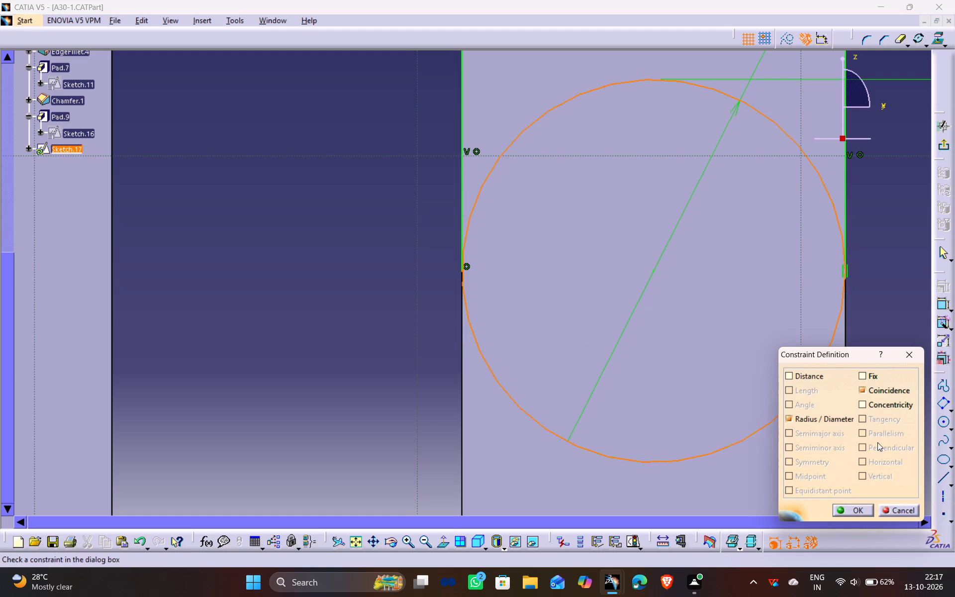
{"action": "left_click", "coordinate": [860, 508]}
{"action": "key", "text": "grave"}
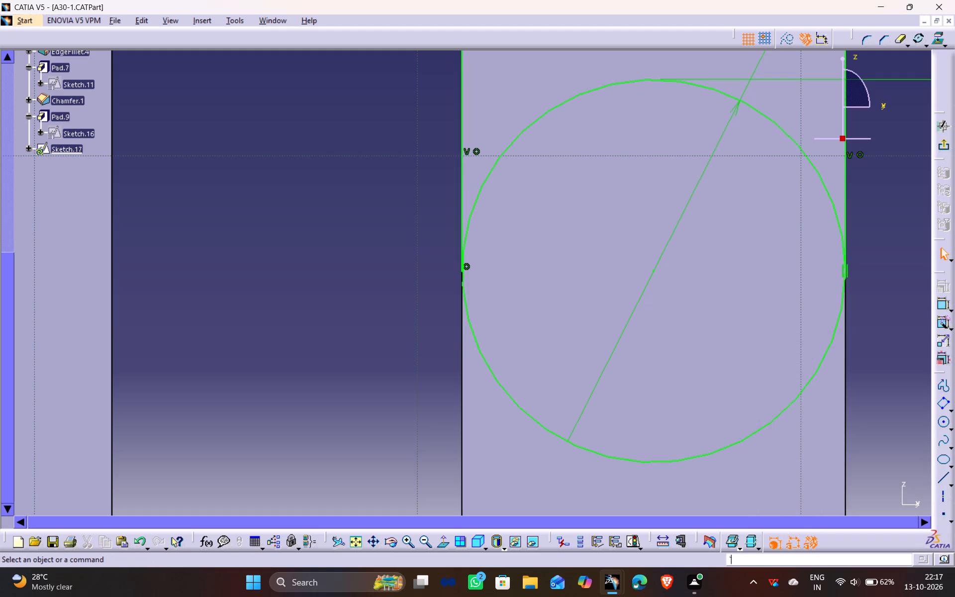
{"action": "scroll", "coordinate": [695, 596], "scroll_direction": "down", "scroll_amount": 1}
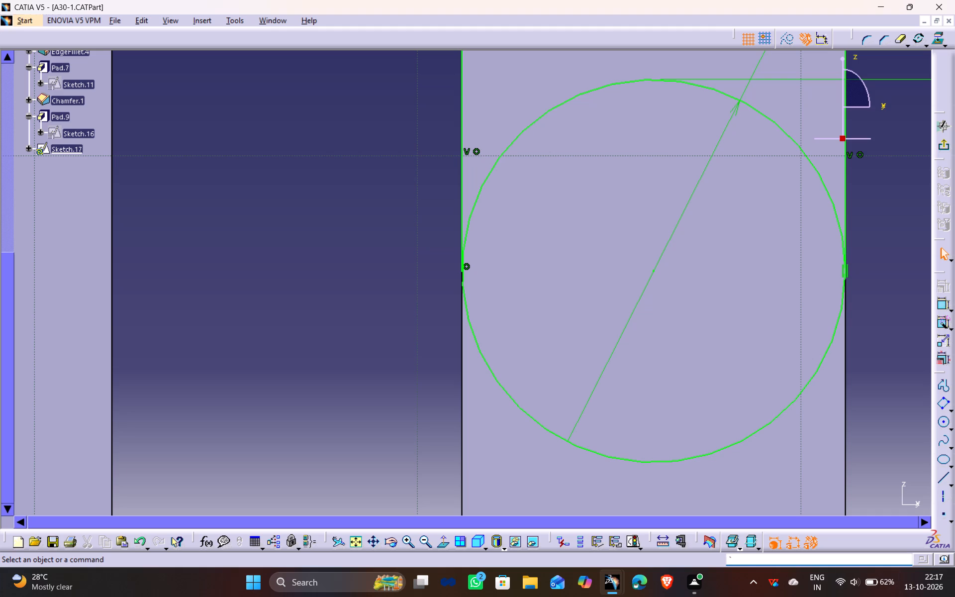